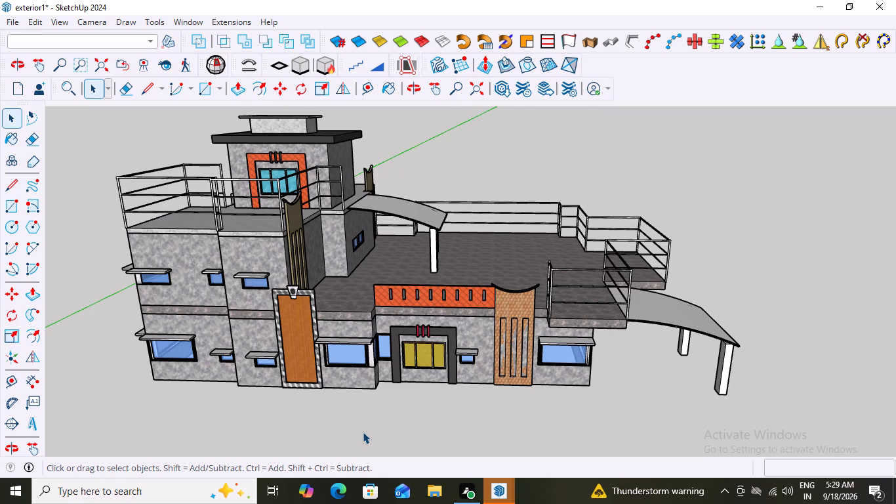
Examine the building's finished front exterior, including its facade, terrace railings and curved canopies, from several angles and distances.
scroll(316, 425, "down", 1)
middle_click_drag(441, 418, 515, 414)
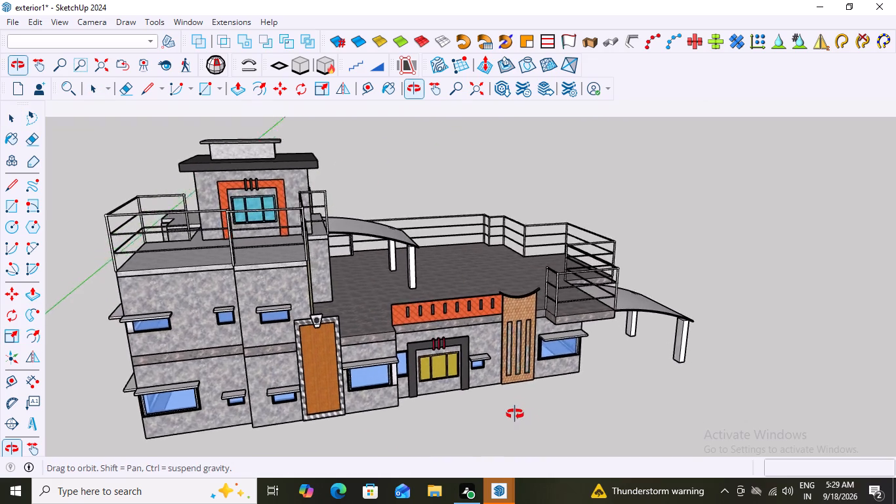
middle_click_drag(515, 414, 493, 415)
scroll(489, 412, "down", 3)
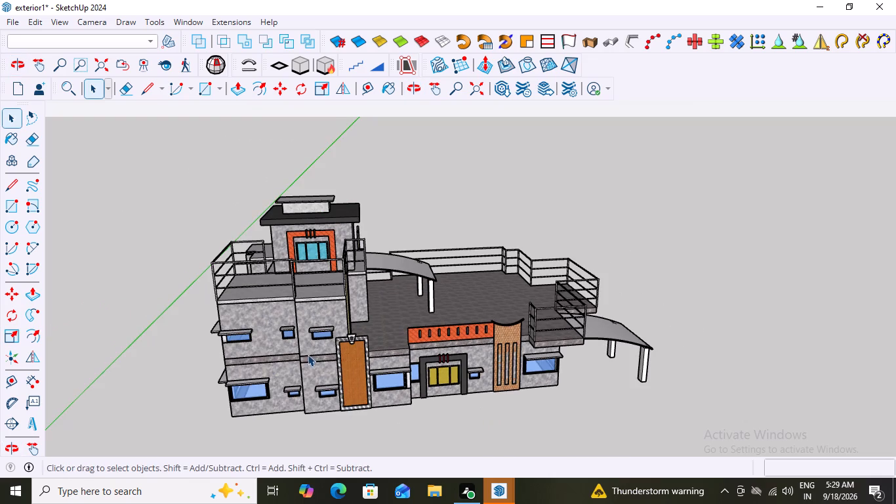
middle_click_drag(308, 354, 291, 324)
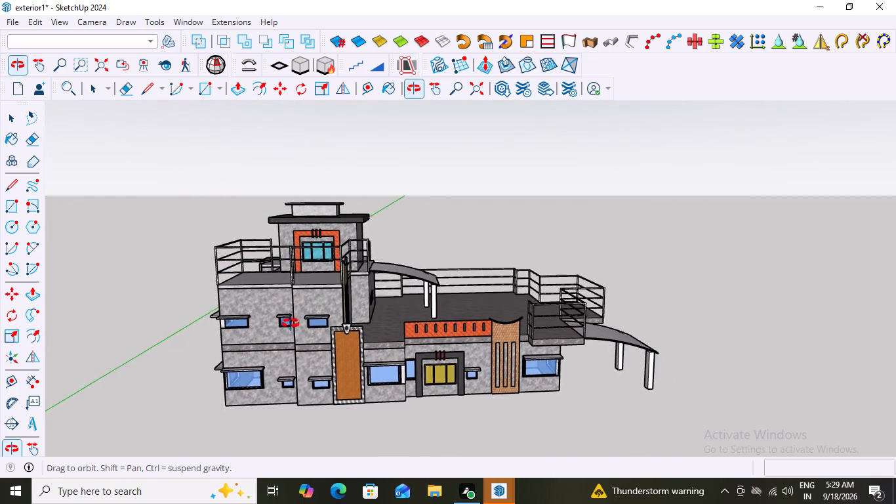
middle_click_drag(291, 324, 287, 317)
middle_click_drag(546, 406, 519, 404)
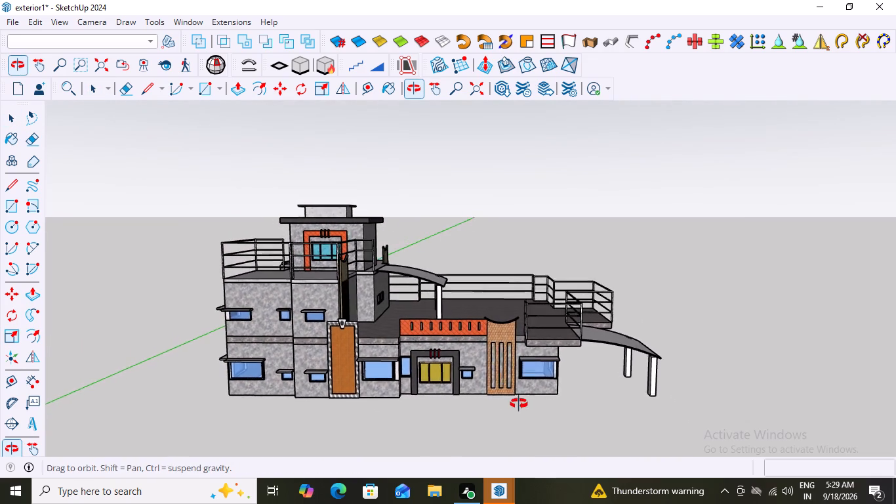
middle_click_drag(519, 404, 525, 404)
scroll(525, 404, "up", 2)
middle_click_drag(507, 412, 512, 415)
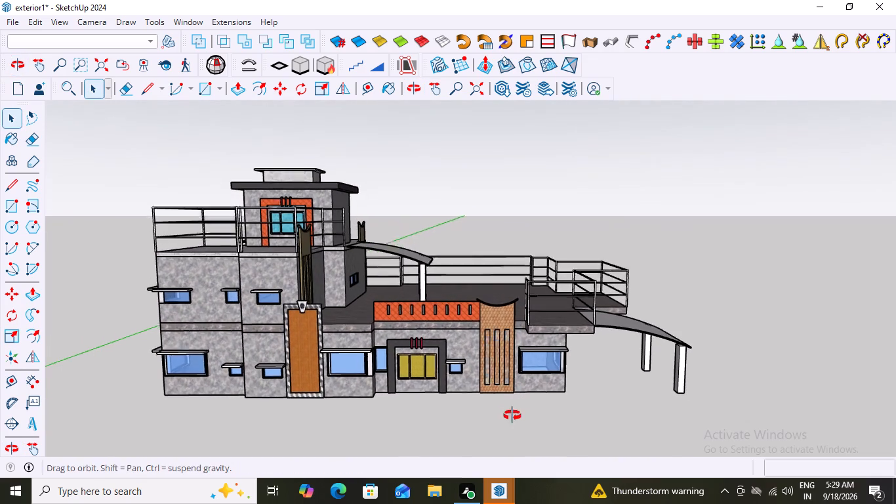
middle_click_drag(512, 415, 549, 423)
scroll(551, 421, "down", 8)
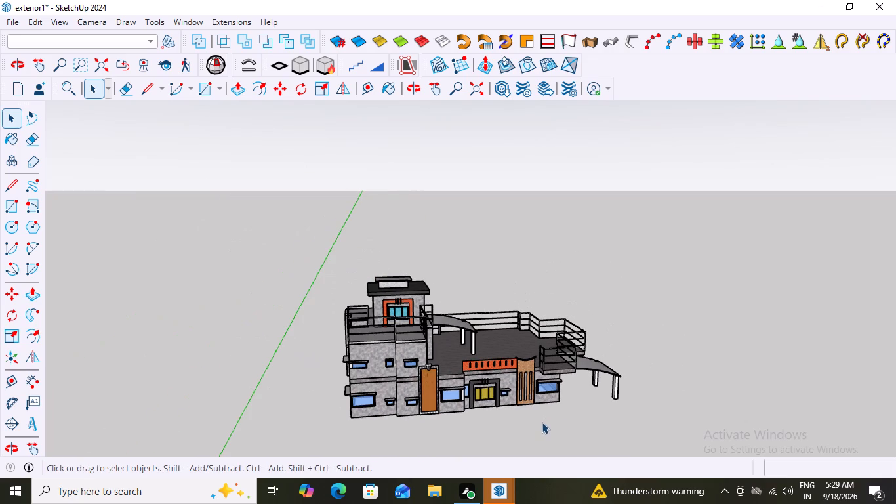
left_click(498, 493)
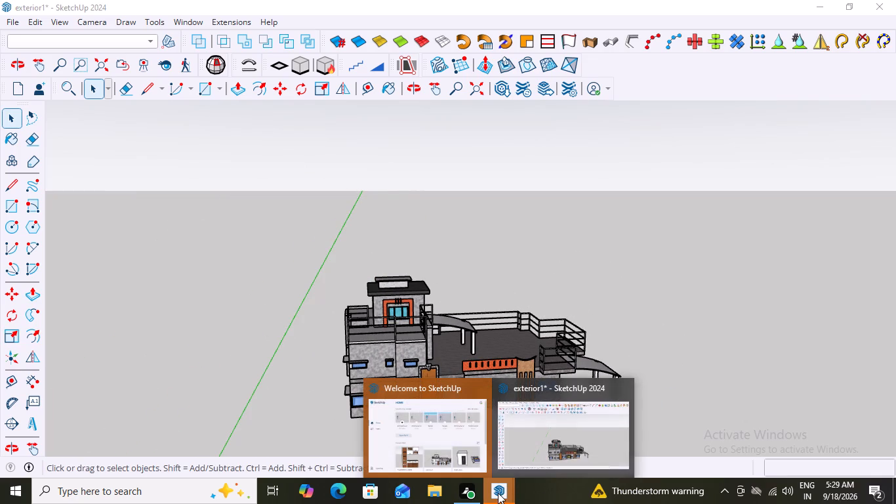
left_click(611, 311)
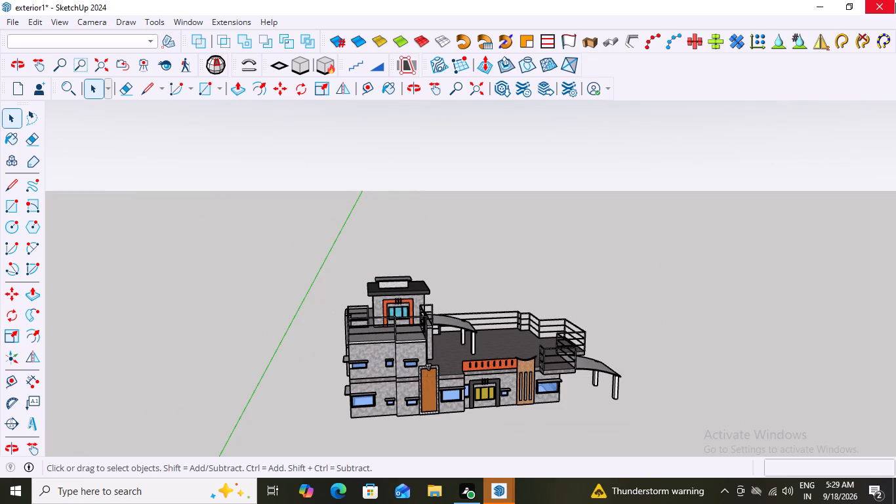
Close the exterior1 model and save its changes.
left_click(882, 8)
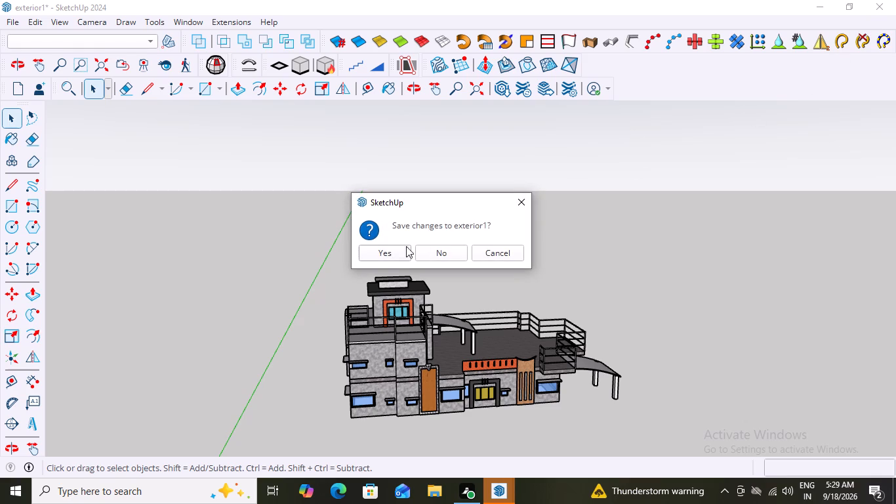
left_click(390, 254)
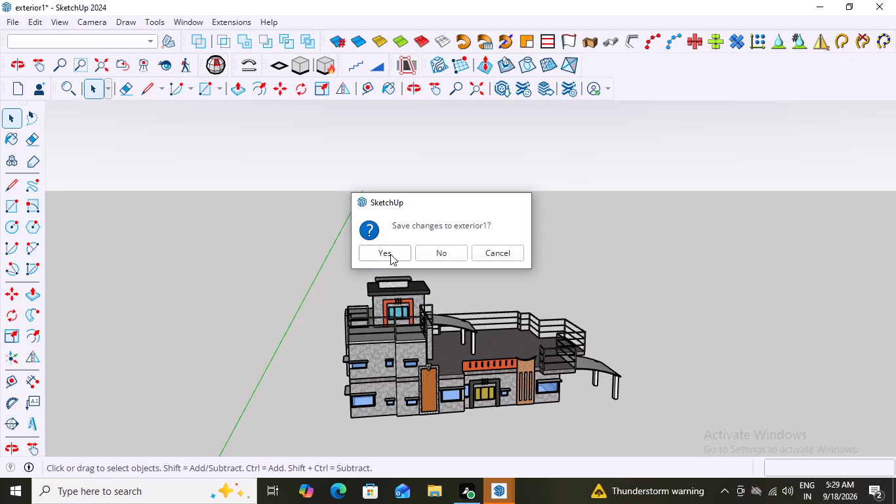
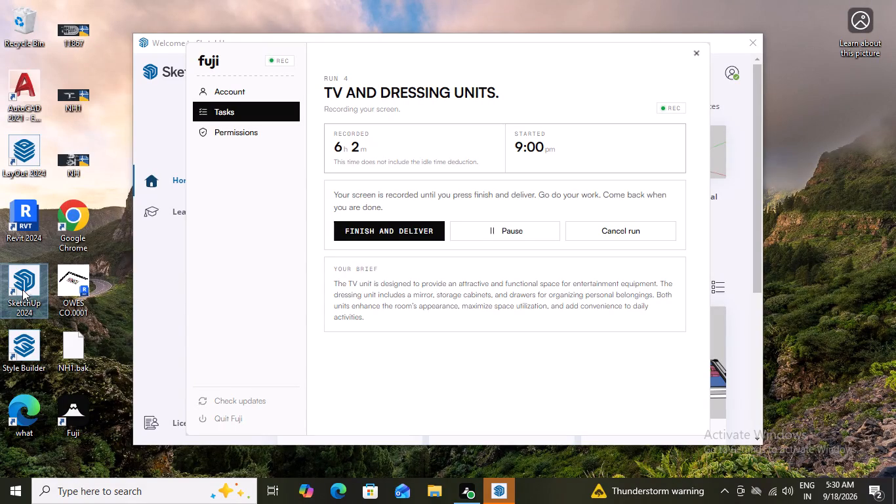
Launch SketchUp 2024 from the desktop and bring a Welcome to SketchUp window in front of the recorder window.
double_click(26, 294)
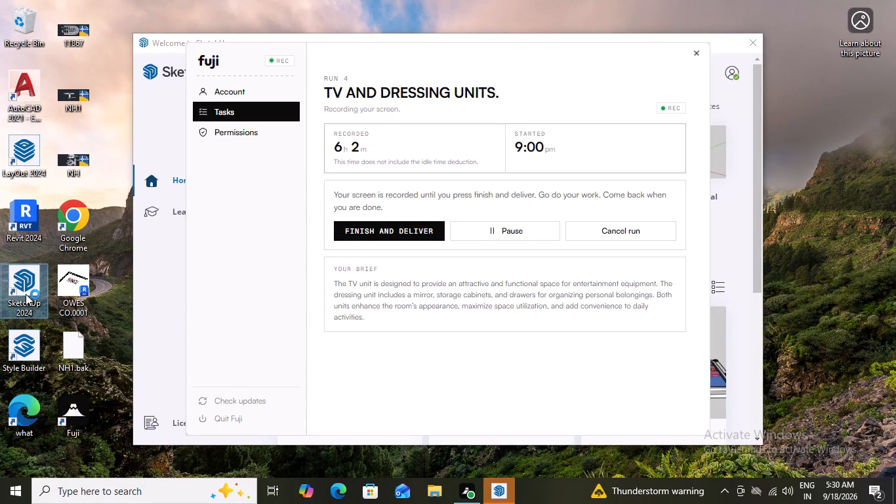
left_click(26, 294)
left_click(26, 294)
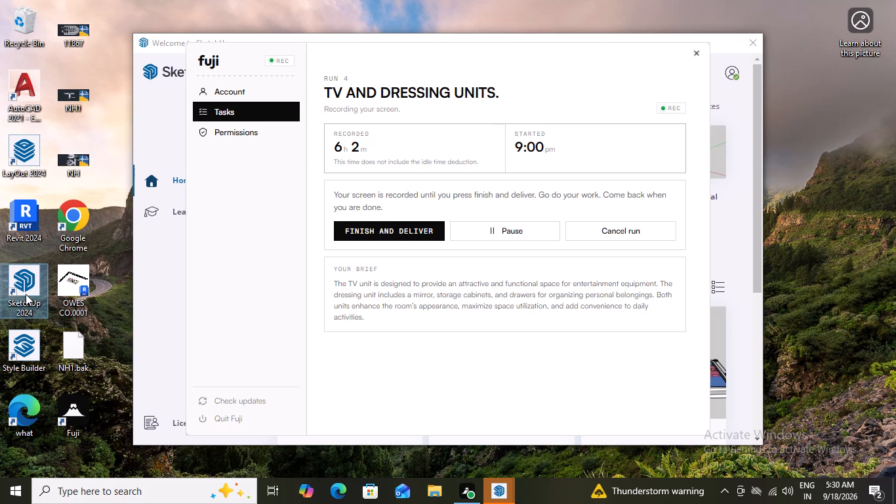
double_click(26, 294)
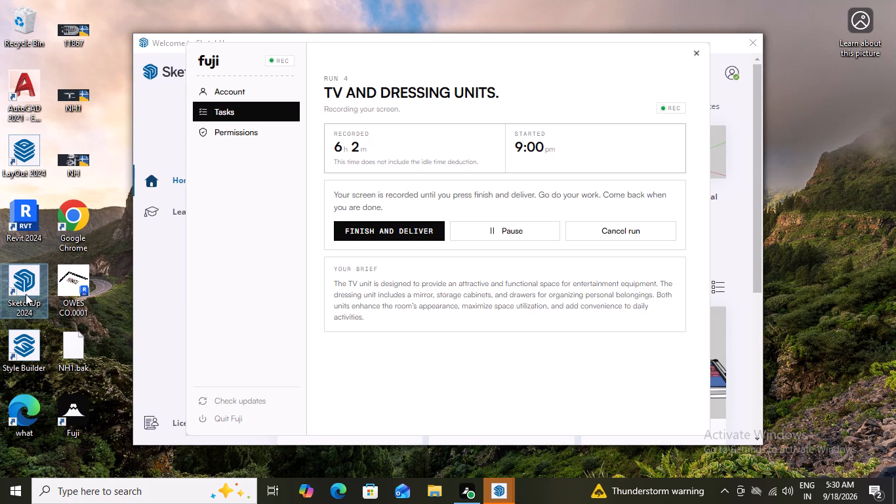
left_click(30, 286)
left_click(30, 286)
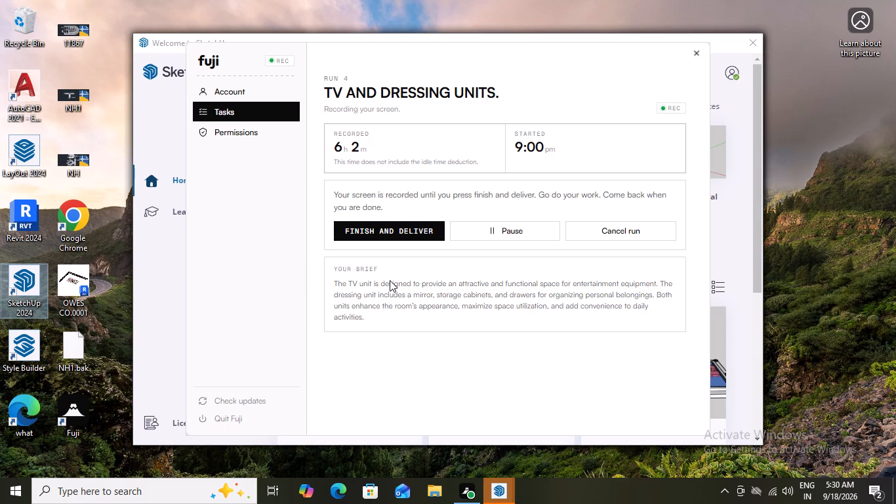
left_click(497, 486)
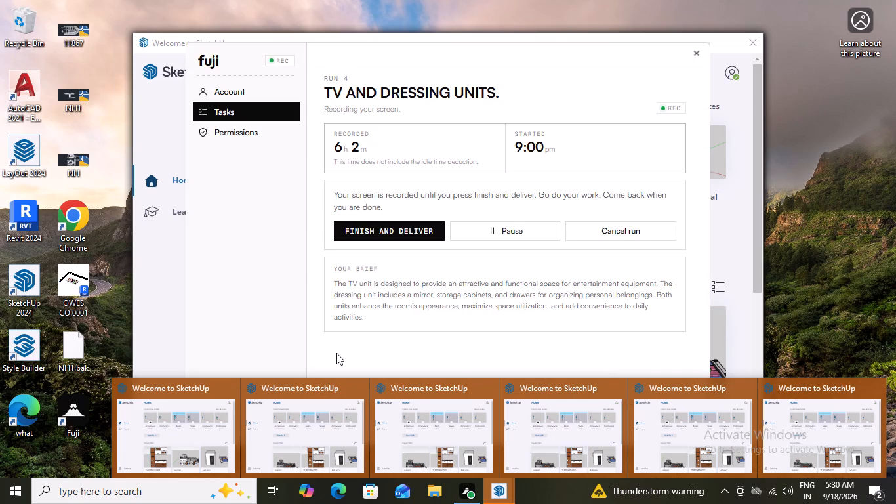
left_click(184, 428)
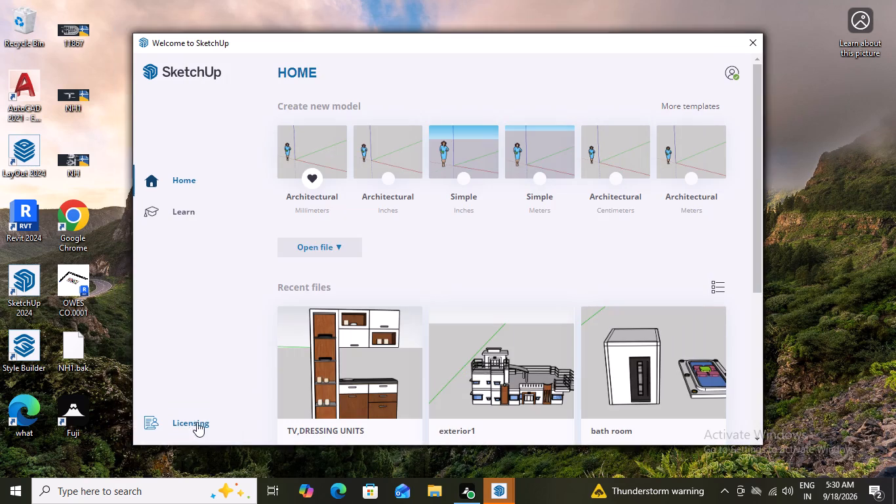
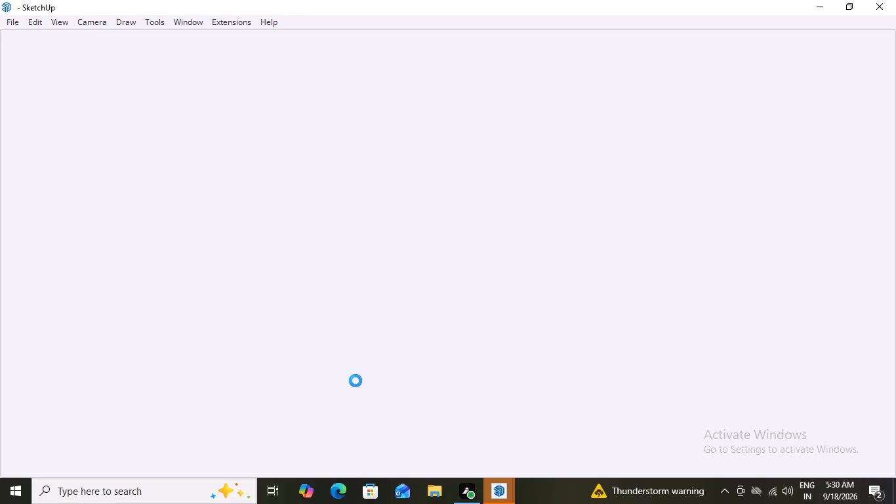
Dismiss the LibFredo6 prompt, the Extension Errors report and the extension update notice in the TV,DRESSING UNITS model.
scroll(356, 381, "down", 1)
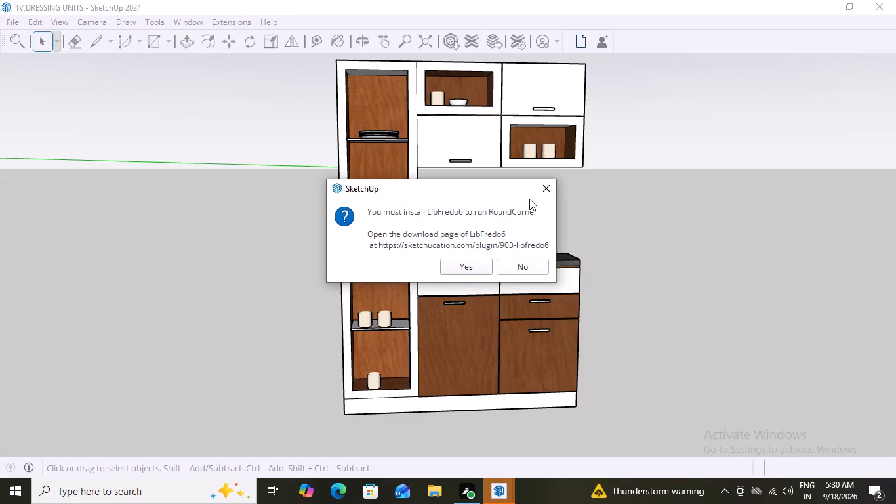
left_click(546, 190)
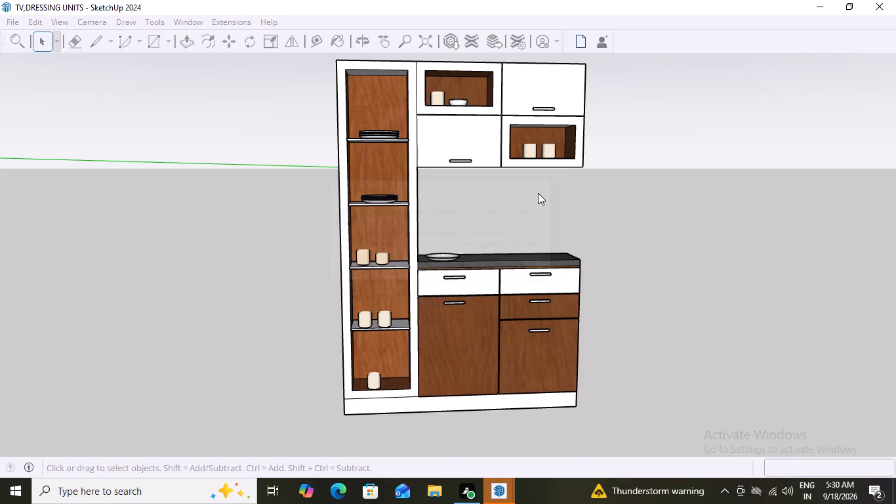
scroll(540, 284, "down", 13)
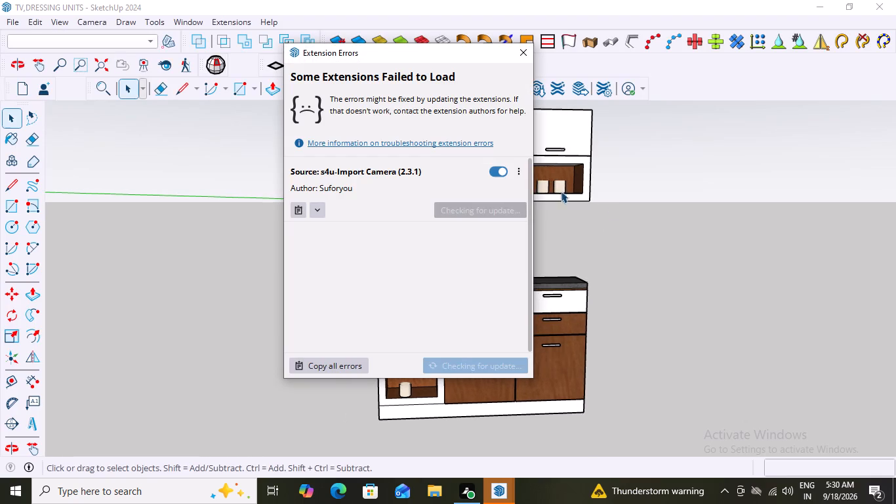
left_click(526, 52)
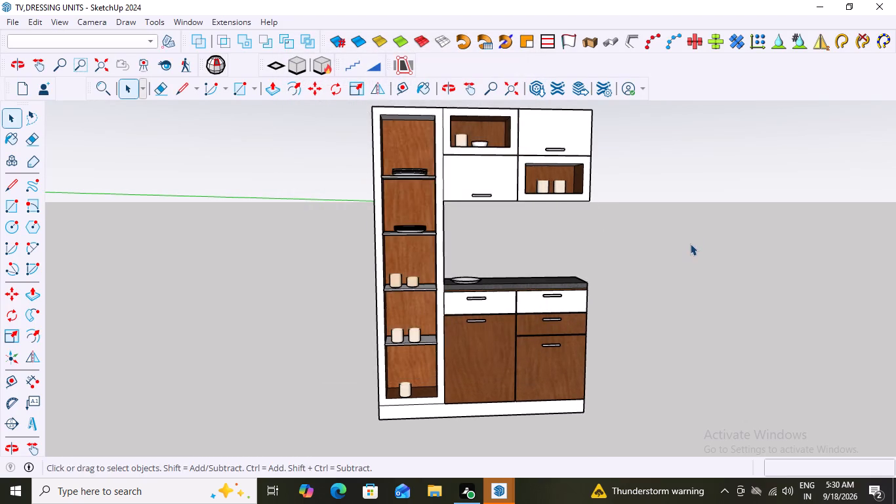
middle_click(691, 243)
scroll(691, 243, "down", 4)
scroll(696, 235, "up", 2)
middle_click(696, 235)
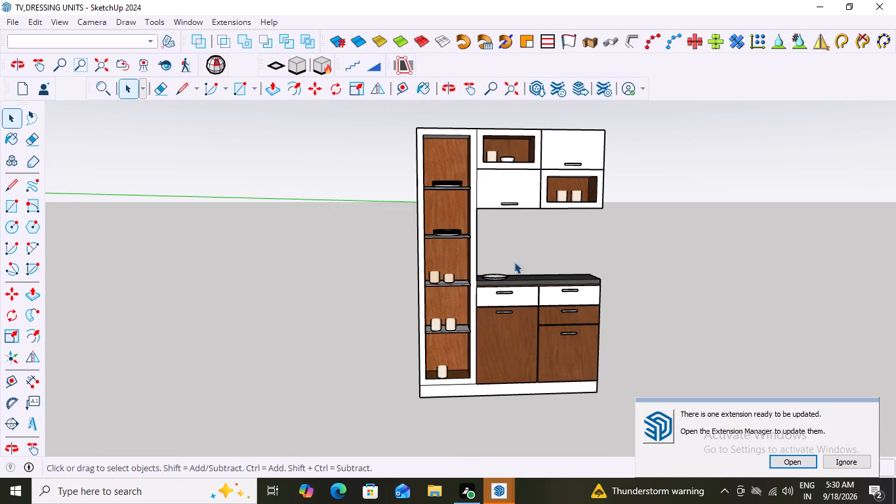
left_click(35, 448)
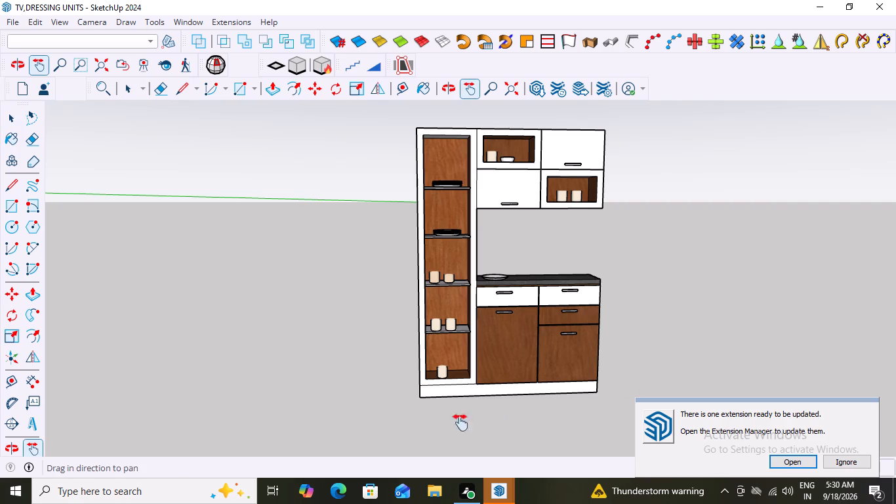
left_click_drag(665, 325, 327, 329)
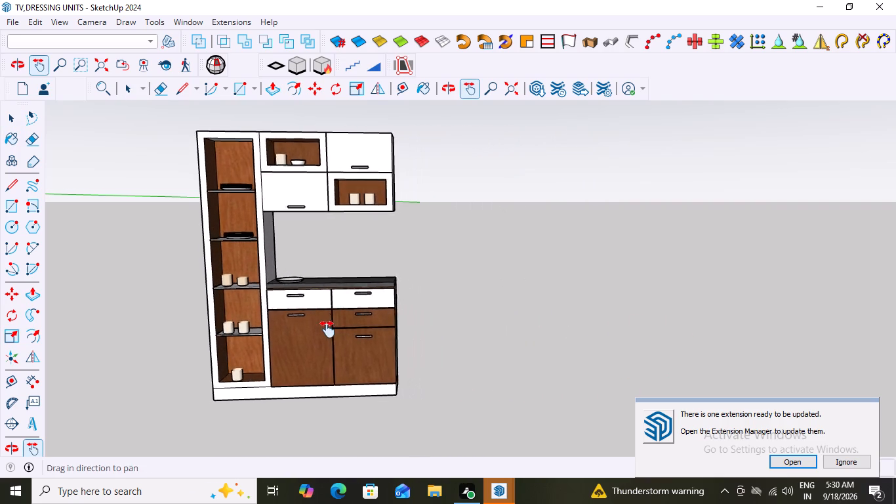
left_click_drag(327, 329, 264, 320)
key("space")
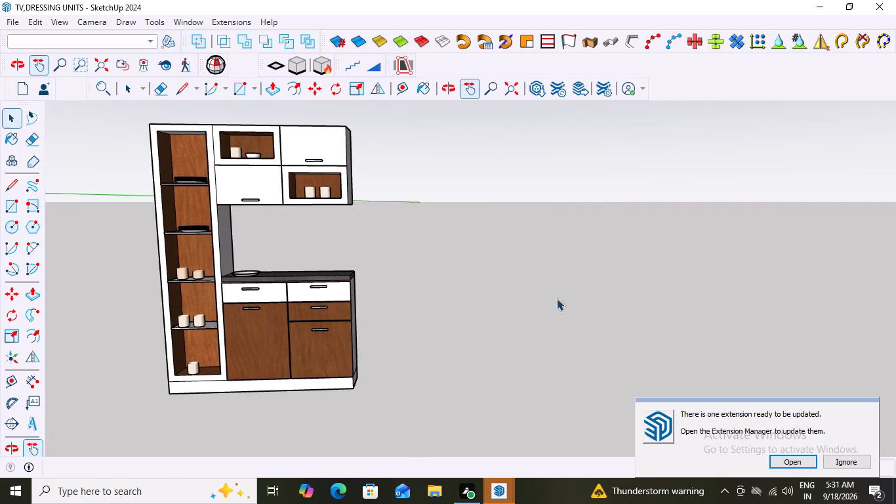
left_click(635, 261)
left_click(854, 465)
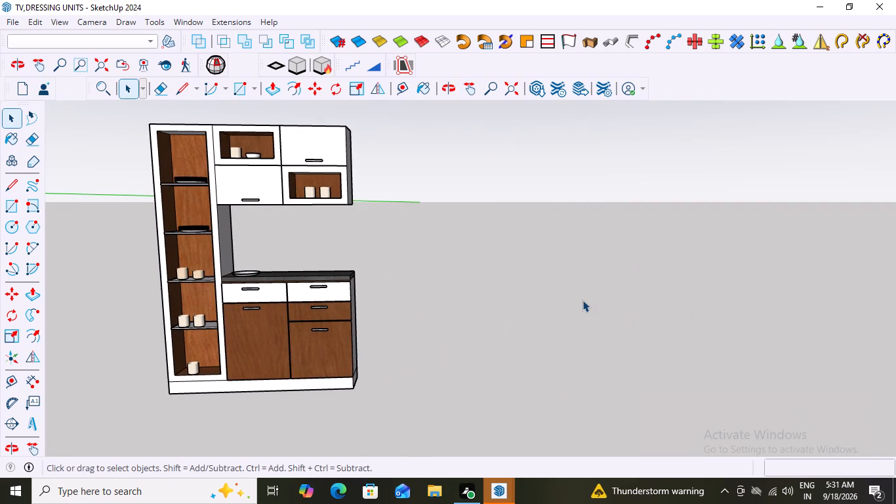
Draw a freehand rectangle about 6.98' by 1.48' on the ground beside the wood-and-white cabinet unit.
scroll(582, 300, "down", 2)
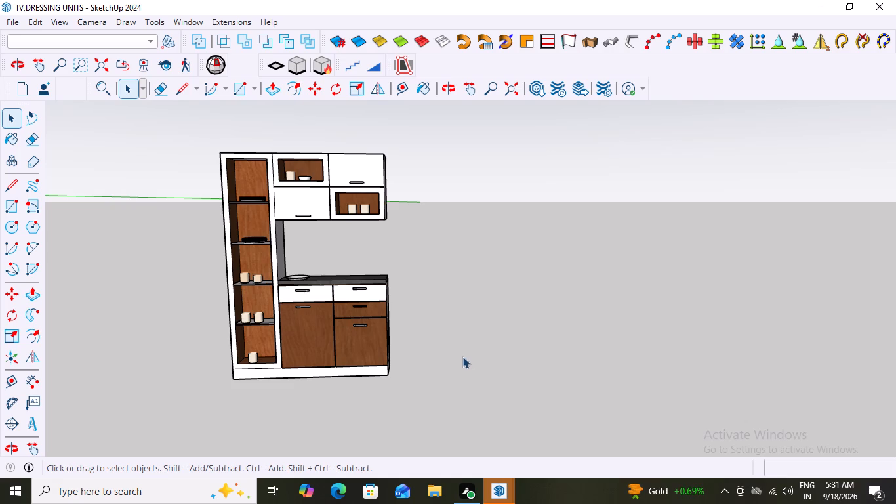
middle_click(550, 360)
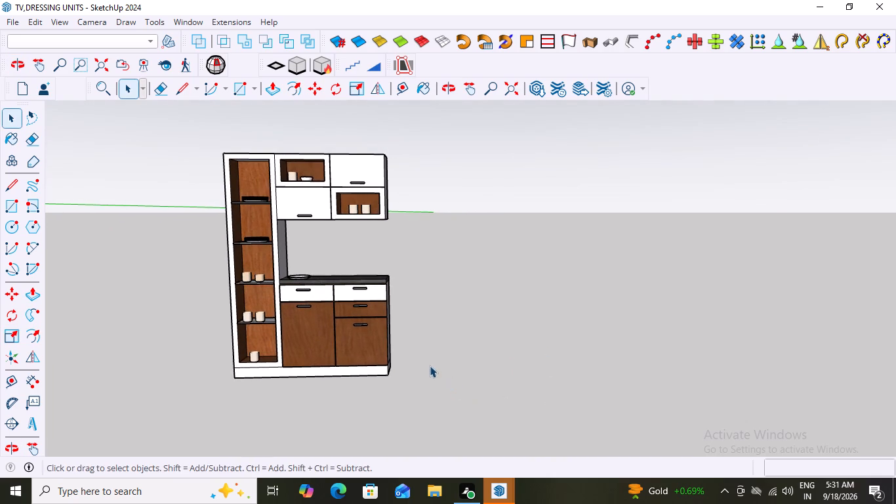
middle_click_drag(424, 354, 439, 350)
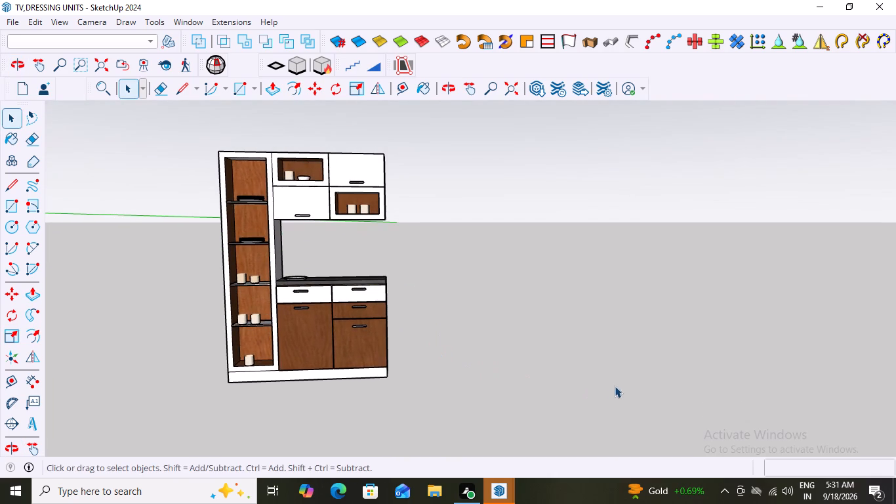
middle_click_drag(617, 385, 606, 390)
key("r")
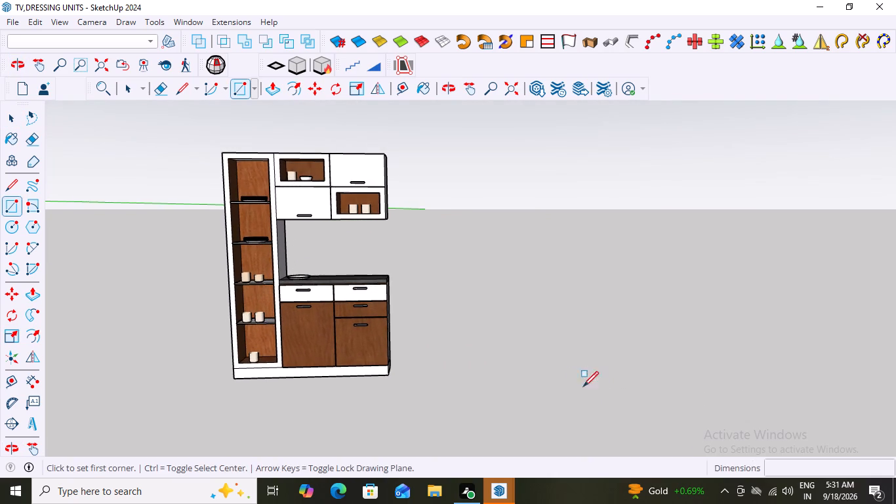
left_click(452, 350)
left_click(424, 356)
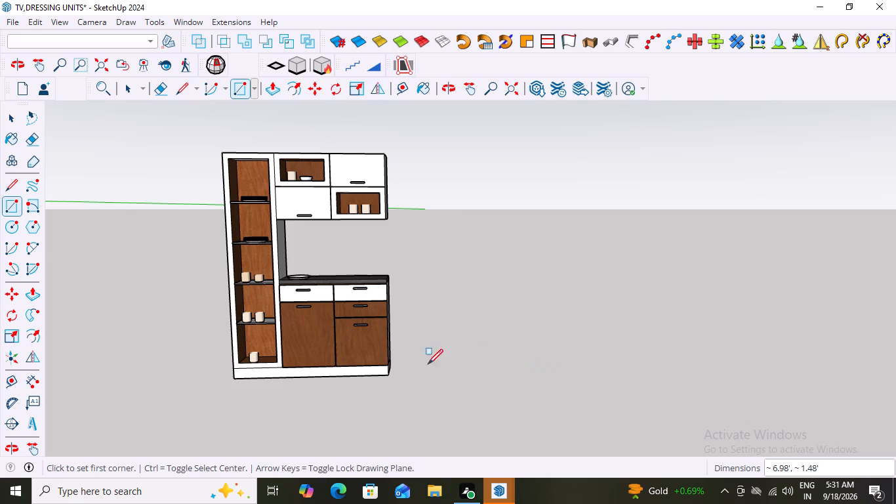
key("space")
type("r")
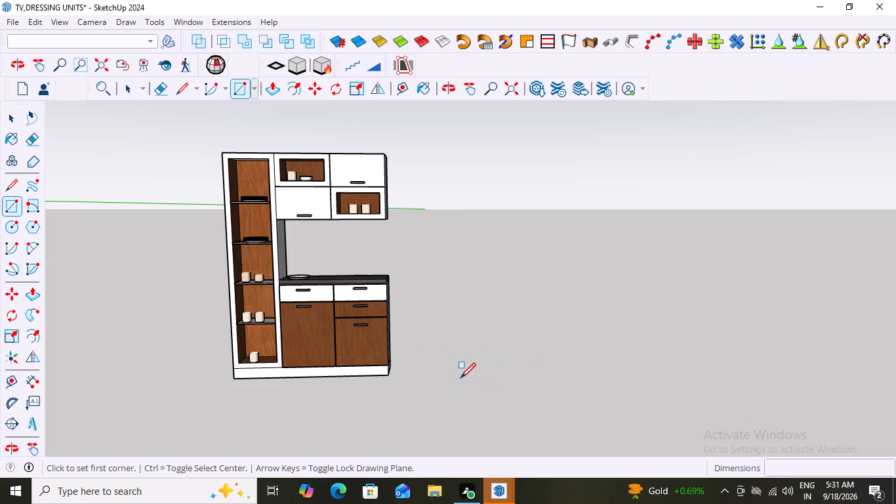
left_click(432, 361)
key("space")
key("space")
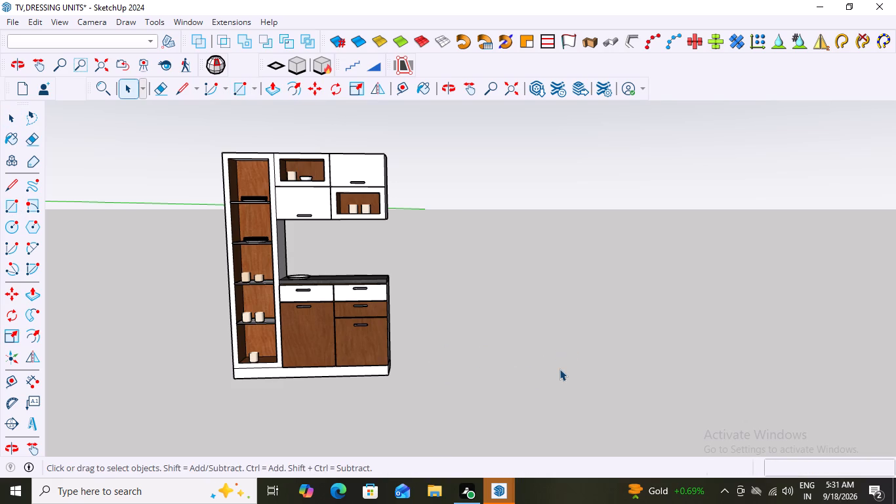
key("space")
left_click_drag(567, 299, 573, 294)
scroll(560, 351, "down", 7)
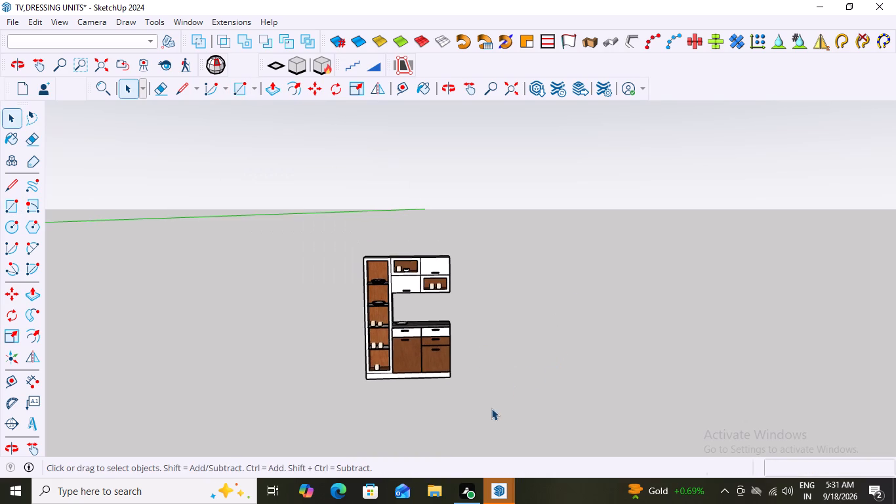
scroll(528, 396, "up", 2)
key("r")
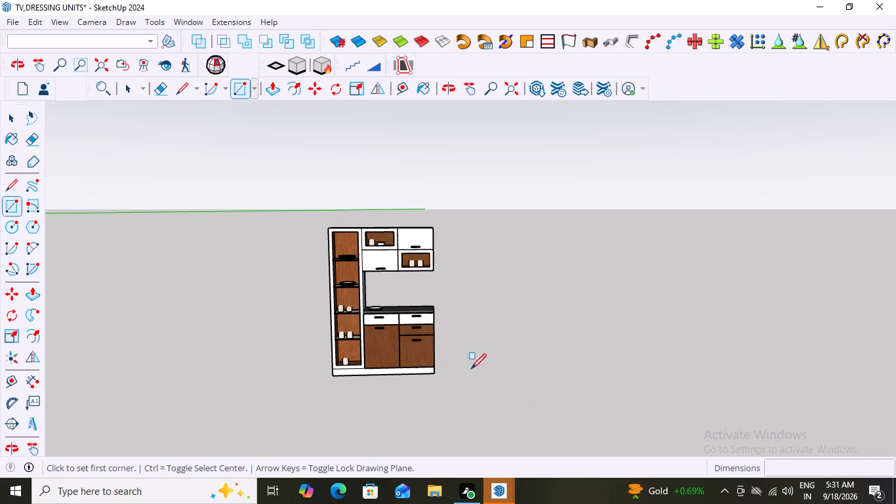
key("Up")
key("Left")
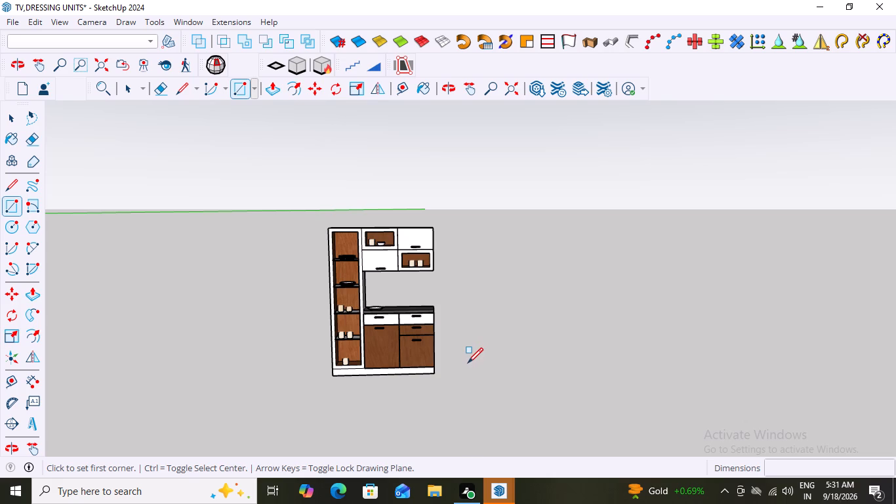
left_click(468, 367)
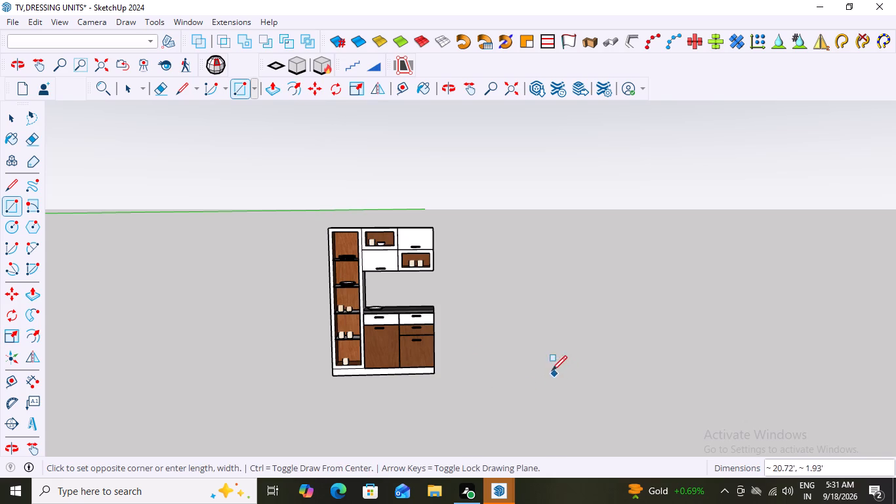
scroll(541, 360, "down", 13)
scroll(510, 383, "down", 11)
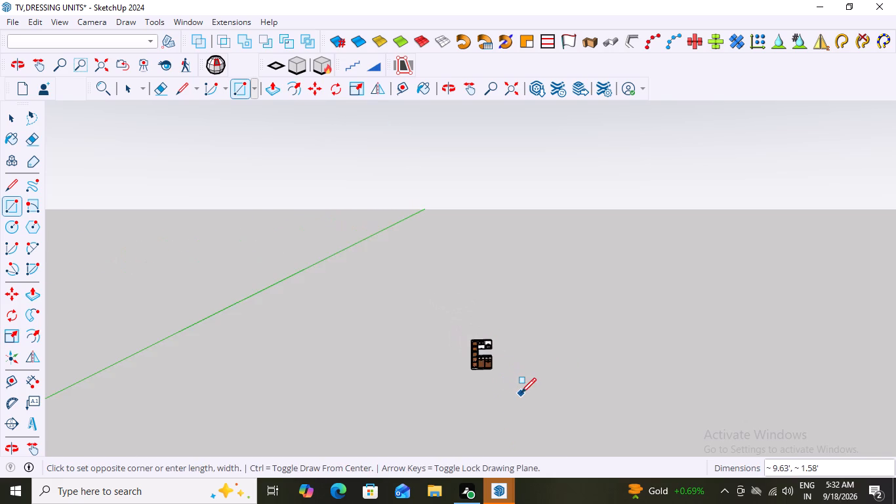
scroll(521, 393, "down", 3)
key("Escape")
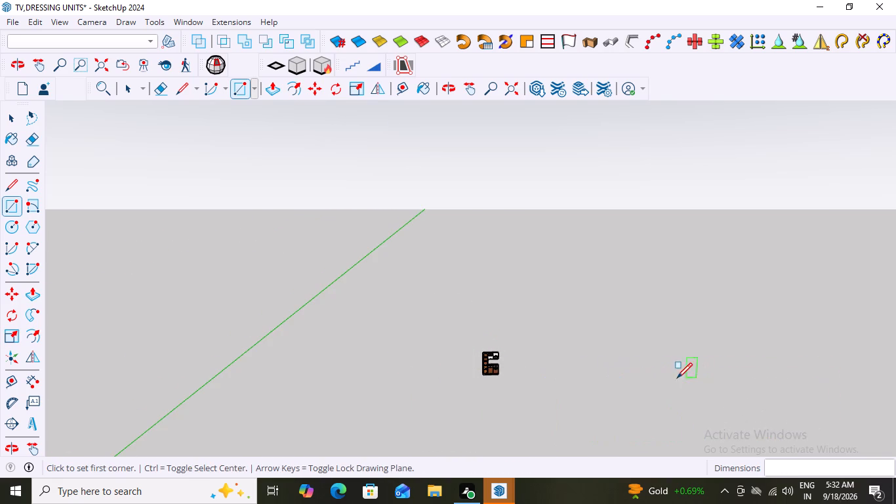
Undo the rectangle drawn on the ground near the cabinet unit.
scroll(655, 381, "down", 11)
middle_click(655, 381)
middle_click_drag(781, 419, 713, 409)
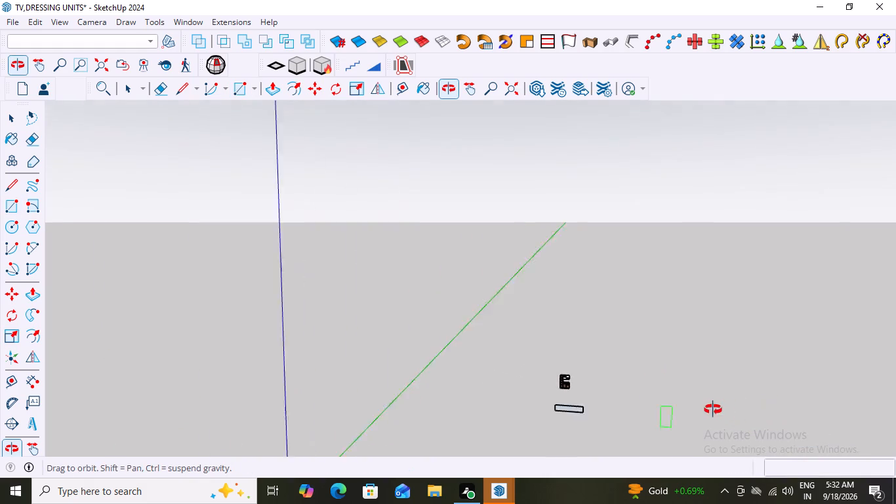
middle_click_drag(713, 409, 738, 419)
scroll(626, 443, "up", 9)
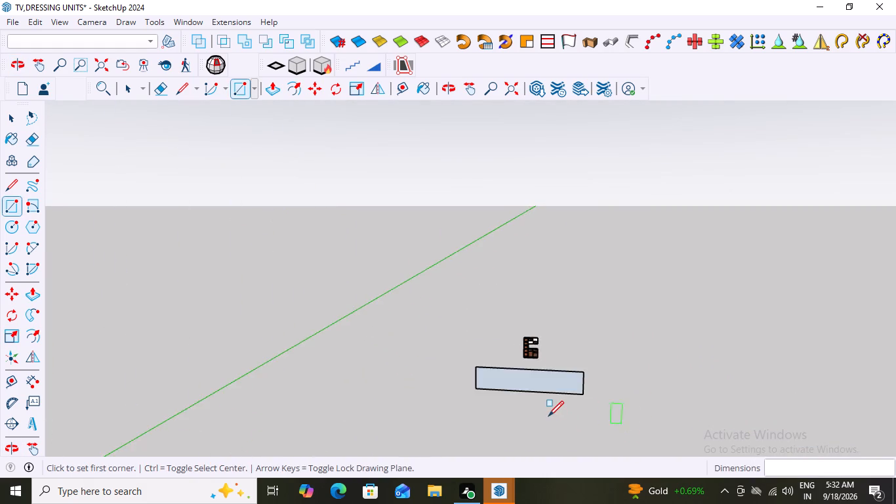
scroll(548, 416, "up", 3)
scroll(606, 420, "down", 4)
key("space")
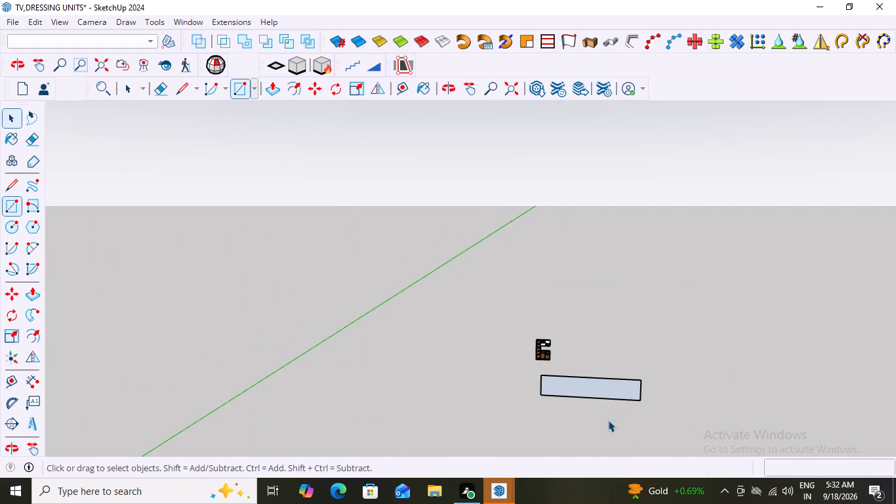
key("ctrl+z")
Draw a 36" by 12" rectangle locked to the horizontal plane, on the ground in front of the cabinet unit near the red axis.
scroll(581, 363, "up", 2)
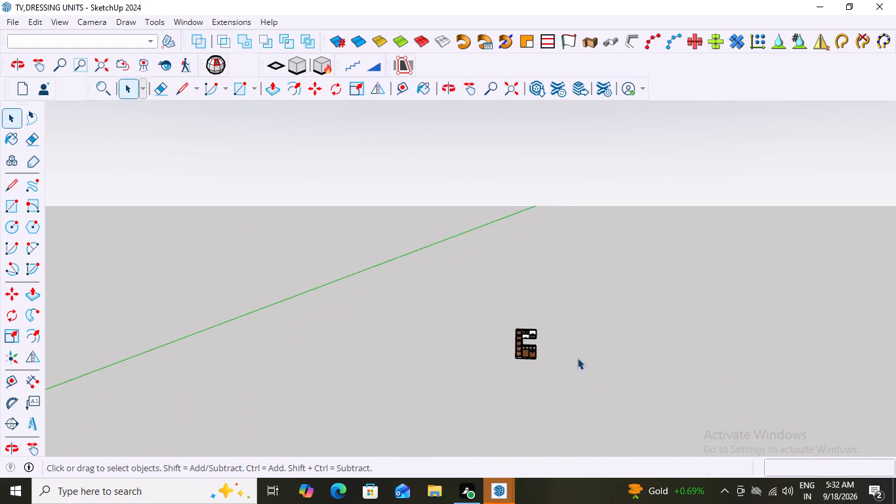
scroll(577, 358, "up", 9)
scroll(503, 335, "down", 3)
scroll(585, 362, "up", 7)
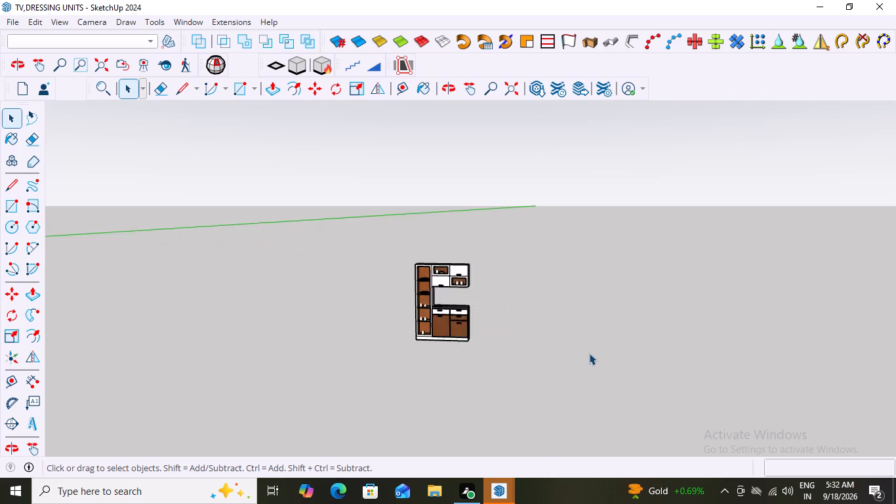
scroll(570, 349, "up", 3)
middle_click(554, 349)
scroll(556, 350, "up", 1)
key("r")
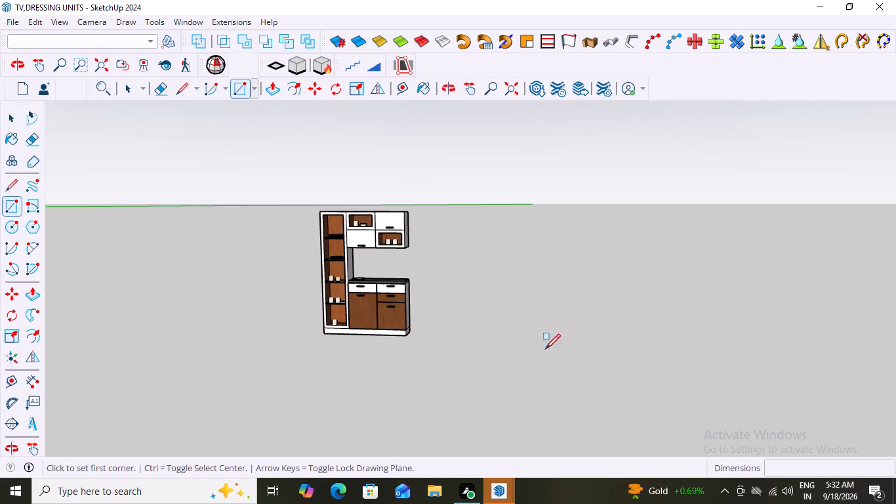
key("Up")
key("Left")
key("Left")
scroll(479, 335, "down", 9)
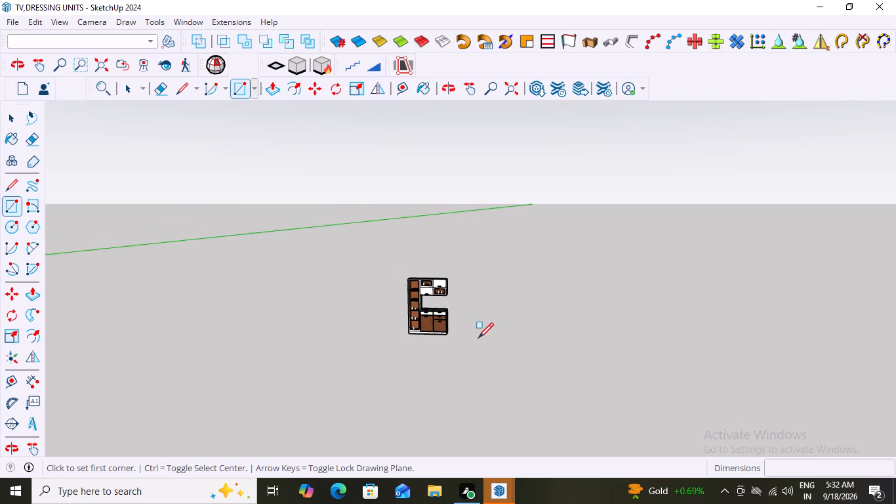
scroll(478, 338, "down", 20)
scroll(478, 338, "down", 4)
middle_click(481, 343)
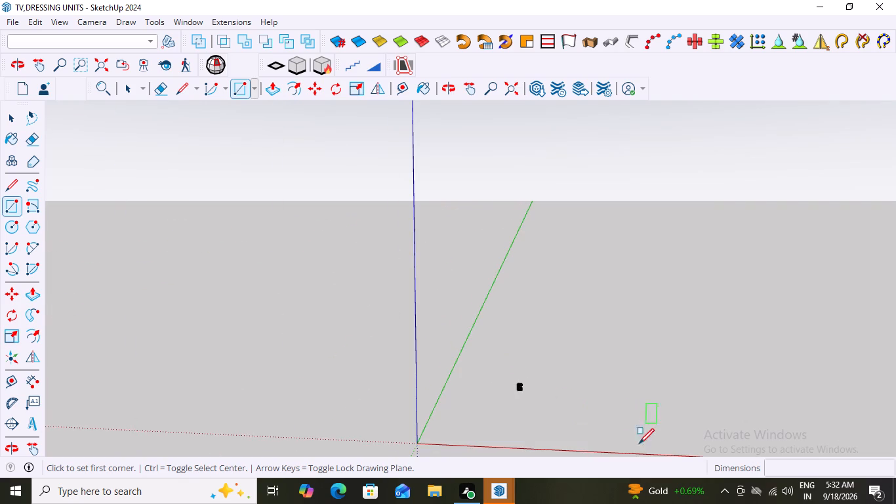
scroll(577, 467, "up", 11)
scroll(557, 426, "down", 1)
scroll(554, 423, "up", 4)
scroll(493, 360, "up", 3)
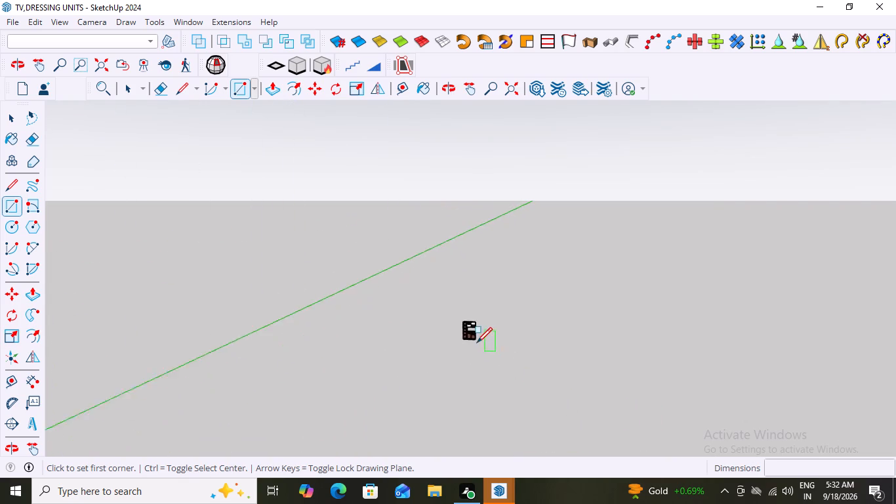
scroll(473, 341, "up", 15)
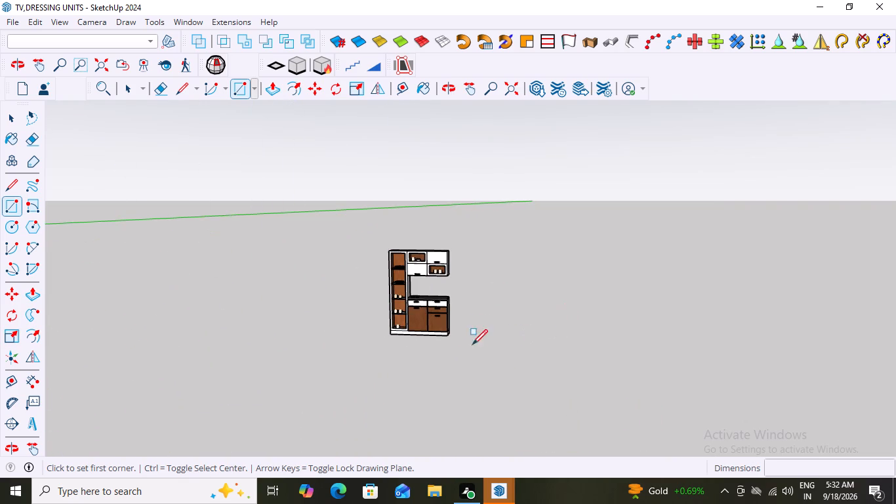
scroll(542, 358, "down", 20)
scroll(542, 358, "down", 7)
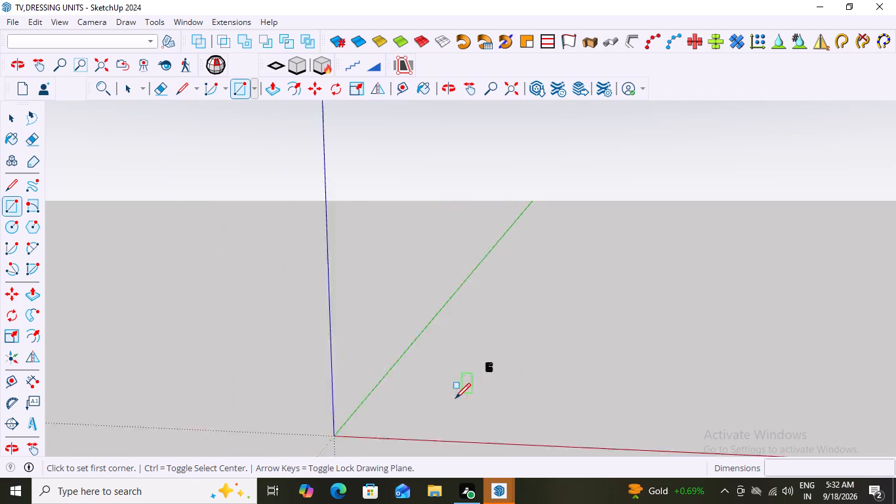
scroll(455, 398, "down", 6)
scroll(522, 432, "up", 4)
scroll(525, 430, "down", 1)
scroll(521, 416, "up", 8)
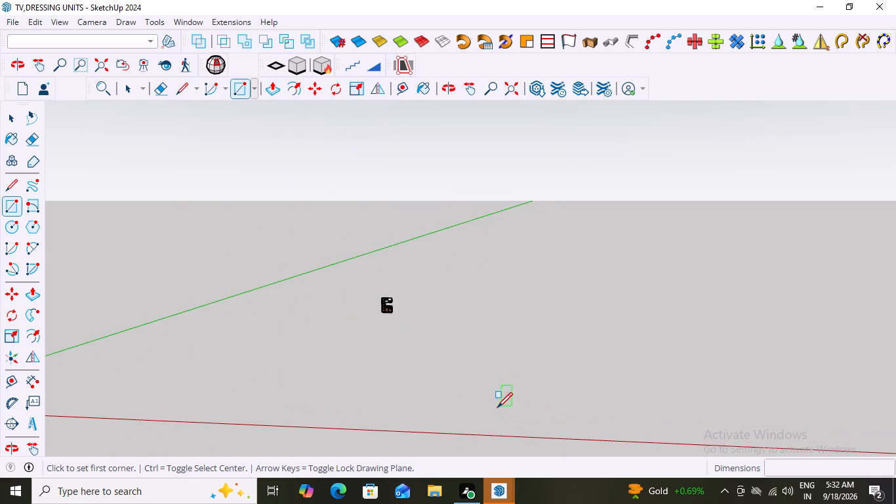
key("Right")
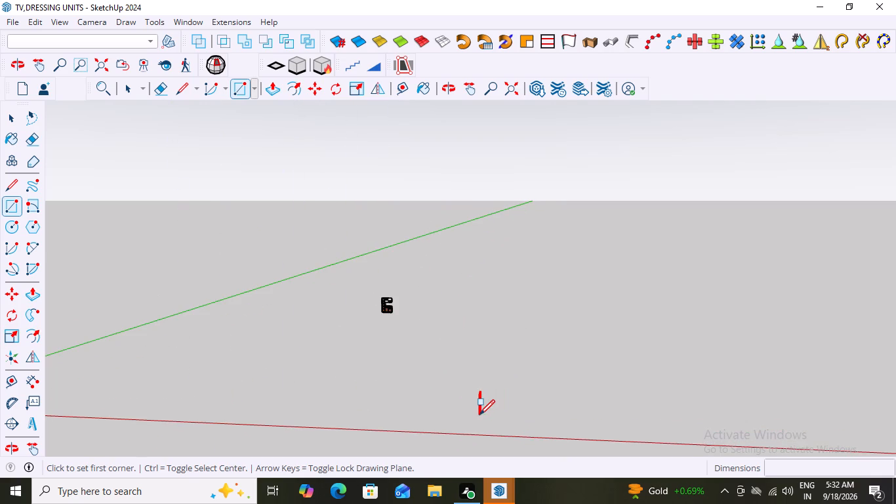
key("Up")
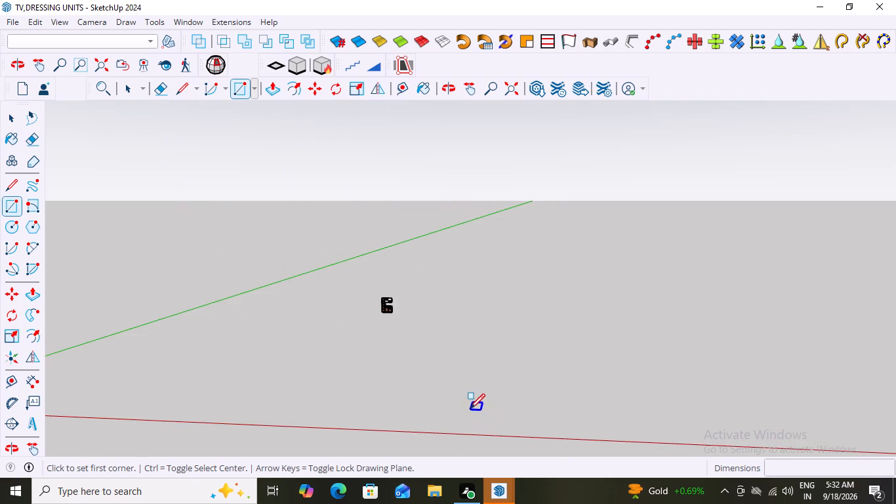
left_click(456, 401)
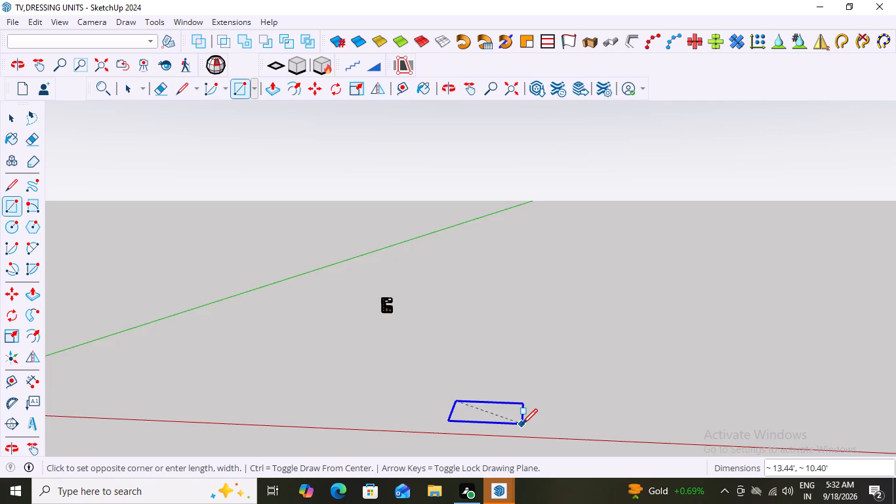
scroll(522, 424, "up", 5)
scroll(522, 424, "down", 4)
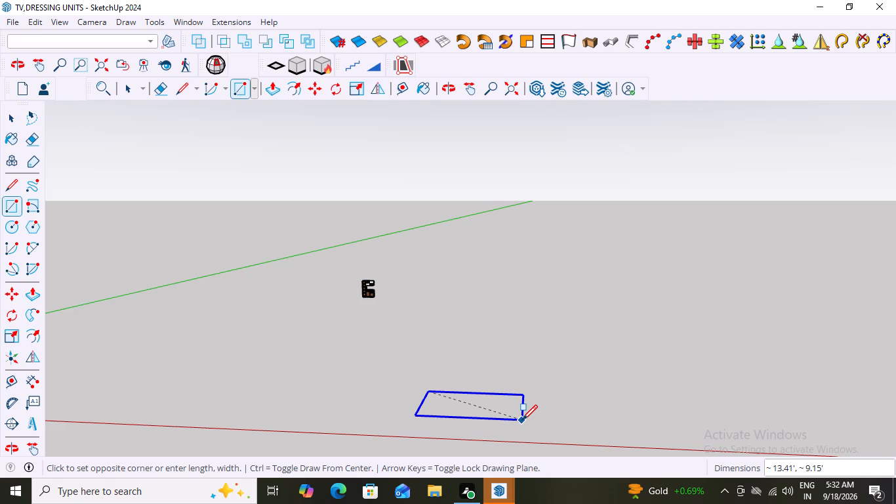
key("3")
key("6")
key("shift+quotedbl")
key("comma")
type("12")
key("shift+quotedbl")
key("Return")
Examine where the new flat rectangle lies relative to the cabinet unit and the red axis.
scroll(418, 394, "up", 2)
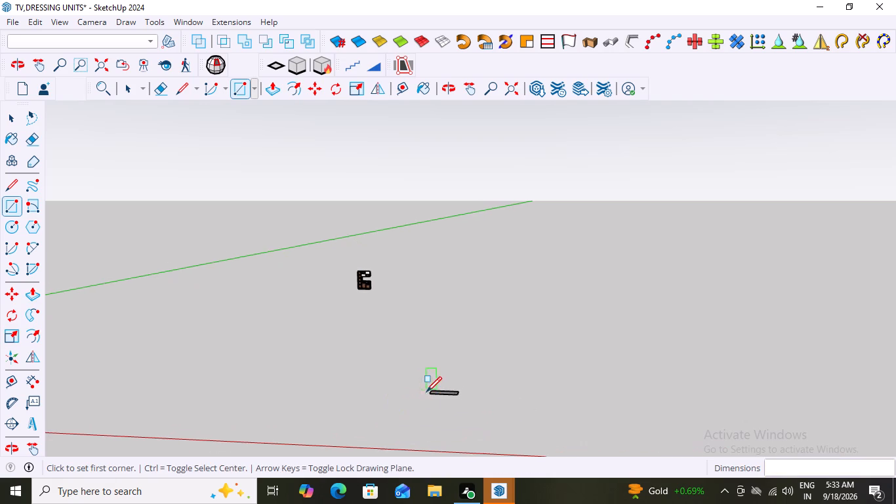
scroll(426, 392, "up", 8)
middle_click_drag(458, 417, 442, 387)
scroll(437, 380, "down", 3)
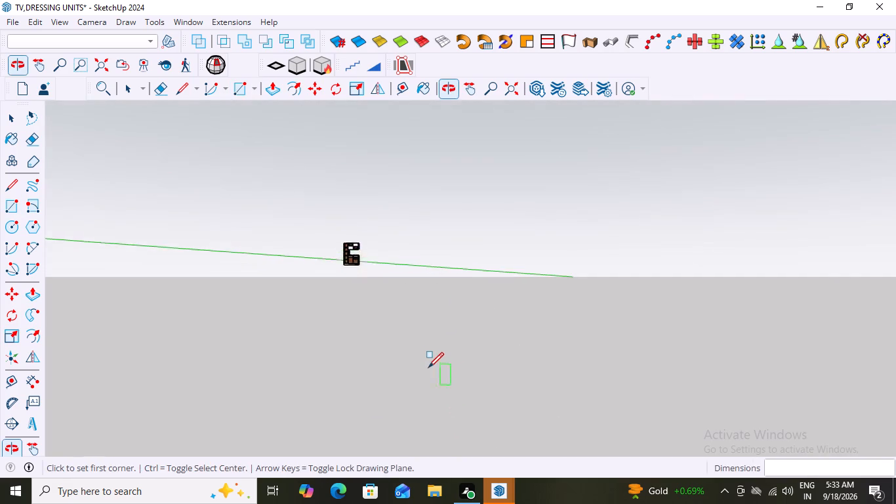
middle_click_drag(336, 336, 380, 381)
scroll(373, 390, "down", 4)
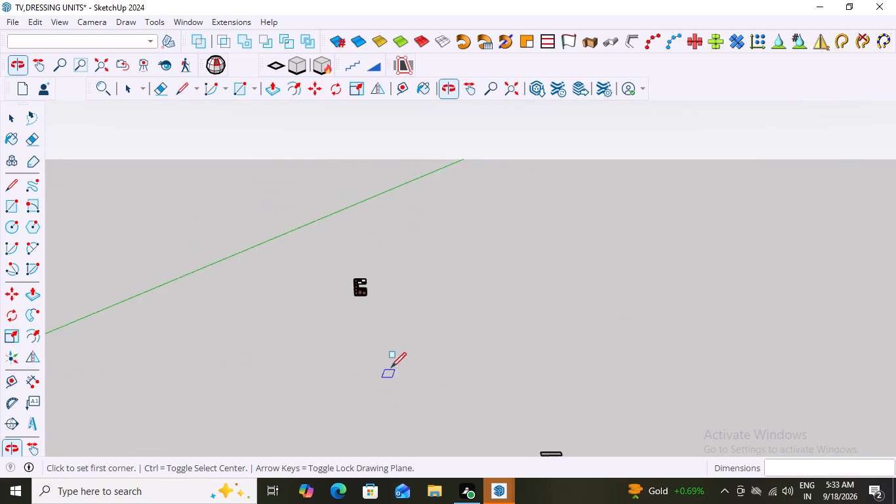
scroll(392, 366, "down", 7)
scroll(449, 430, "up", 4)
scroll(455, 432, "down", 1)
scroll(460, 434, "up", 12)
key("space")
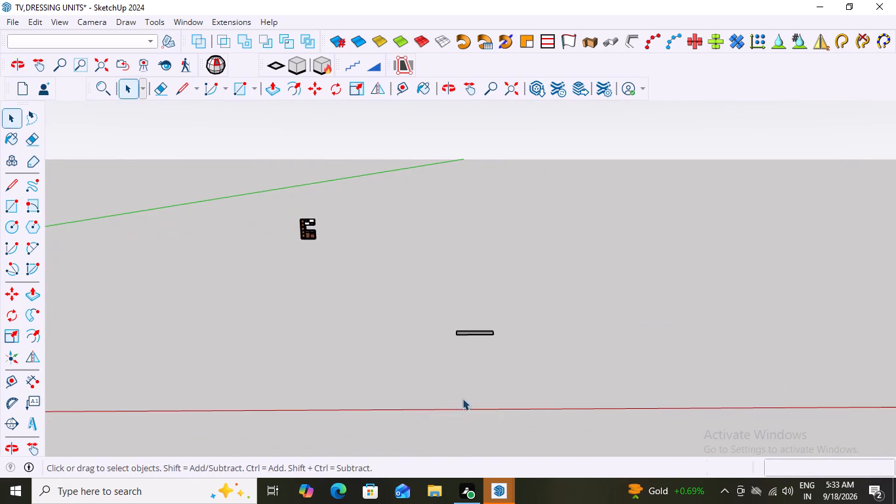
middle_click_drag(464, 396, 465, 411)
scroll(474, 449, "down", 12)
scroll(469, 381, "up", 1)
scroll(471, 374, "down", 3)
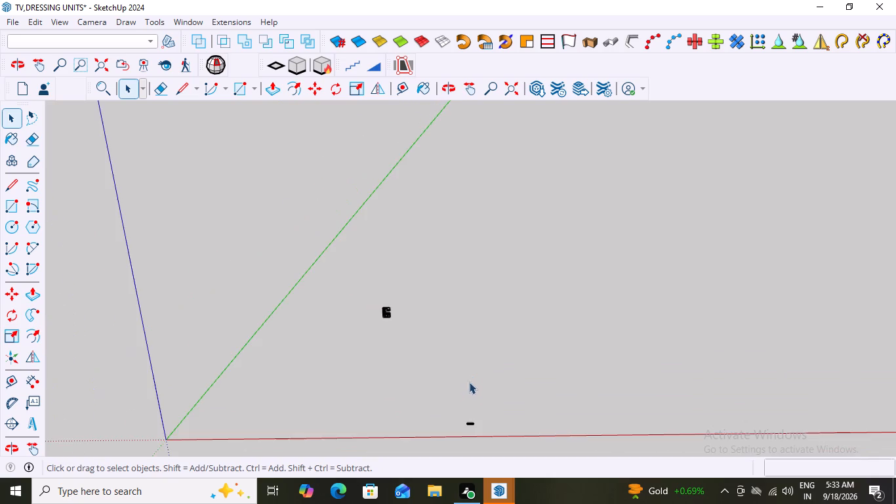
scroll(457, 449, "up", 9)
middle_click_drag(441, 437, 455, 442)
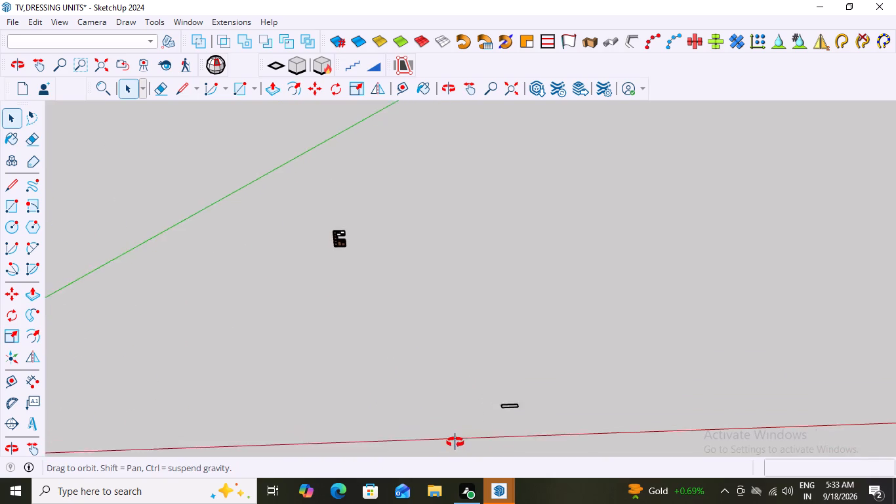
middle_click_drag(455, 442, 457, 443)
scroll(457, 443, "up", 1)
scroll(456, 442, "down", 16)
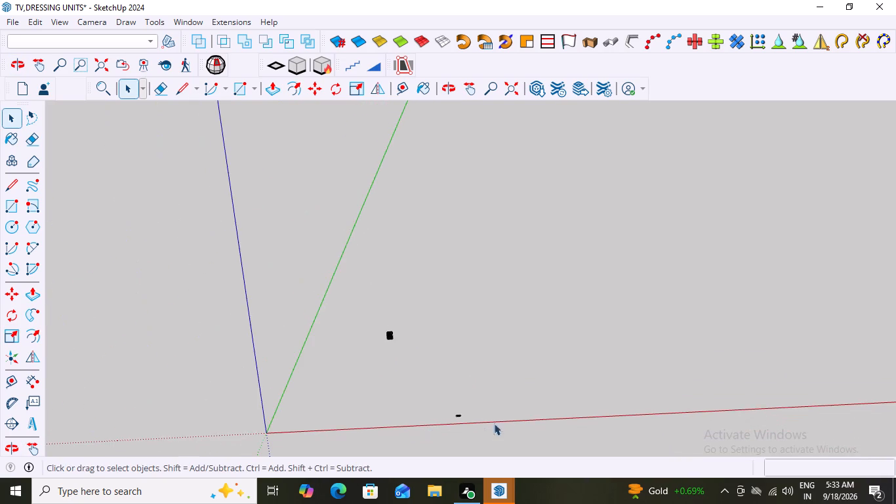
middle_click_drag(540, 362, 546, 400)
scroll(546, 410, "up", 1)
scroll(465, 440, "up", 5)
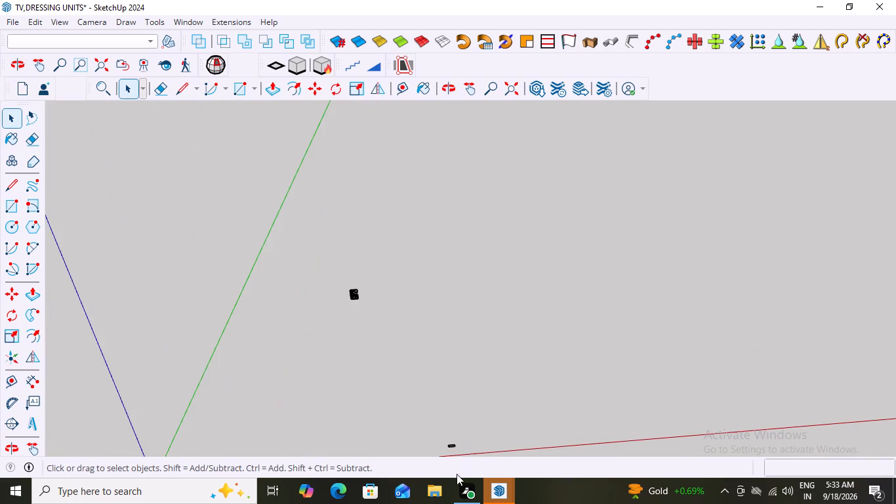
scroll(457, 474, "up", 12)
scroll(494, 383, "down", 5)
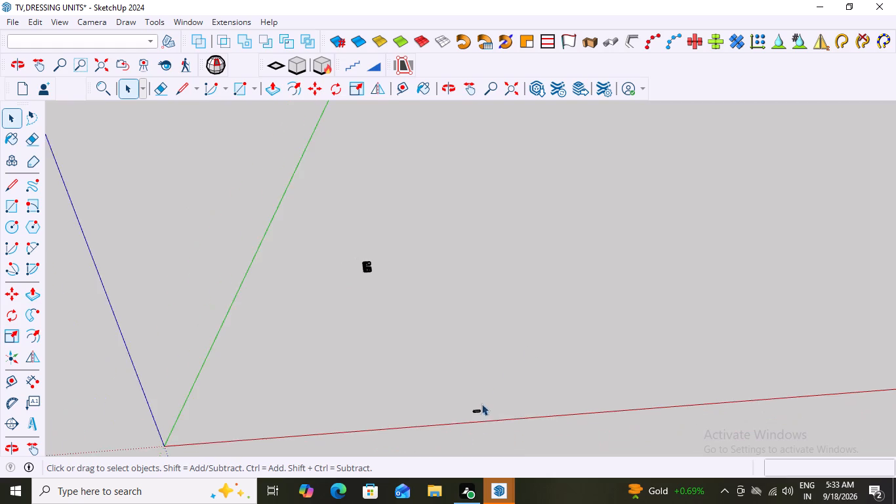
scroll(462, 435, "up", 12)
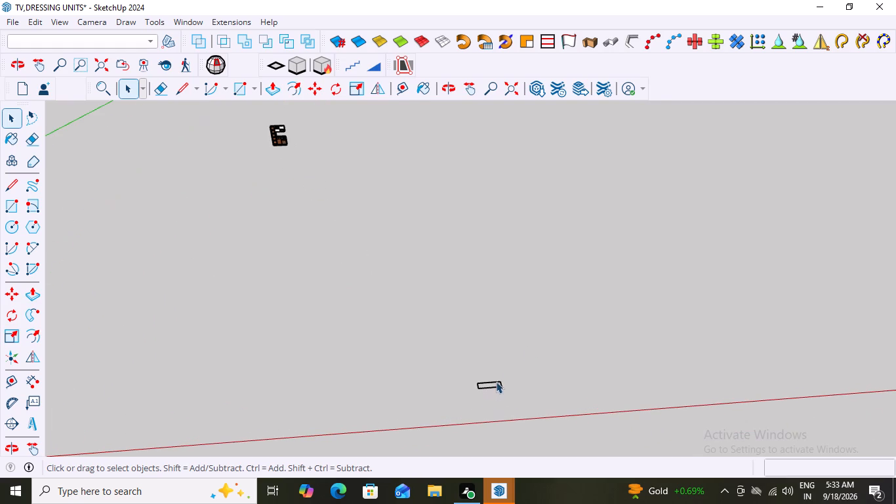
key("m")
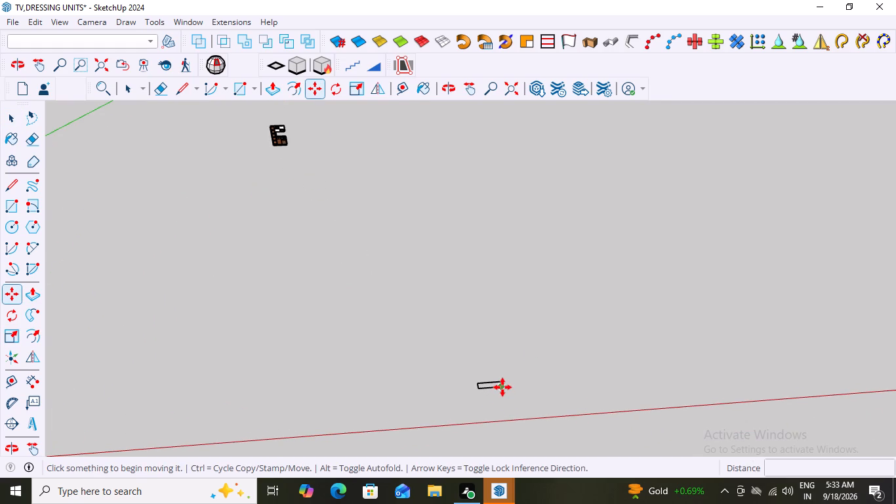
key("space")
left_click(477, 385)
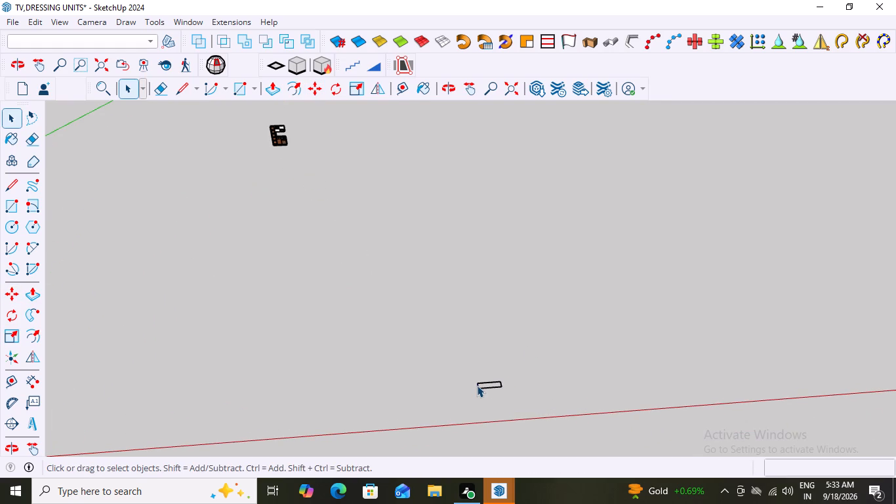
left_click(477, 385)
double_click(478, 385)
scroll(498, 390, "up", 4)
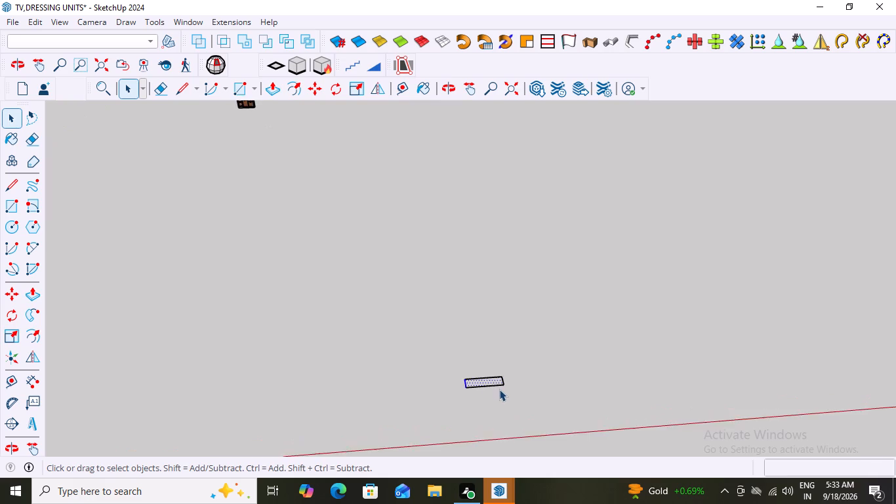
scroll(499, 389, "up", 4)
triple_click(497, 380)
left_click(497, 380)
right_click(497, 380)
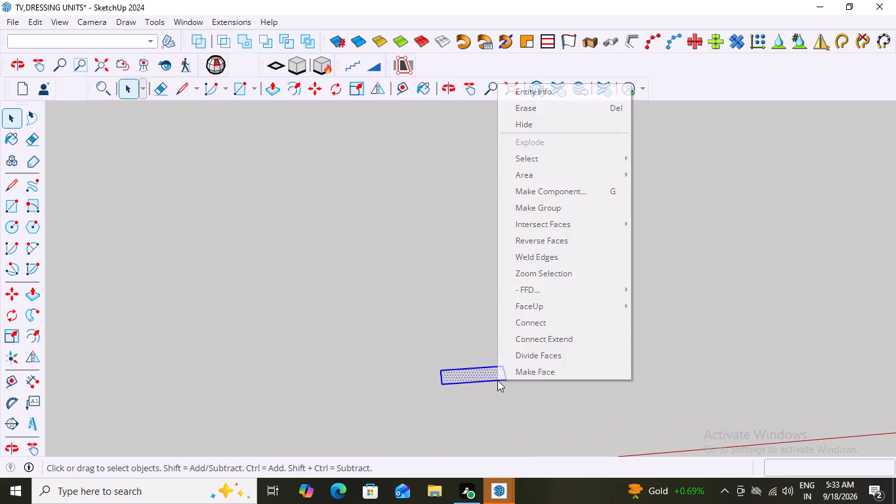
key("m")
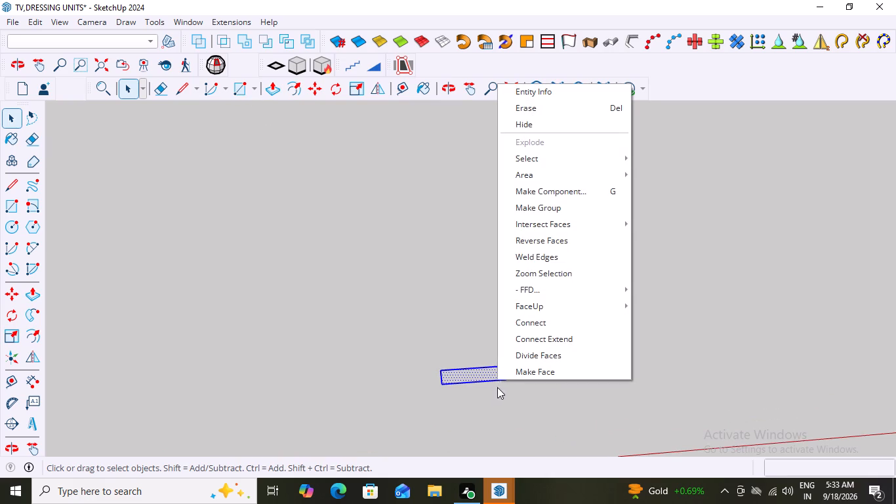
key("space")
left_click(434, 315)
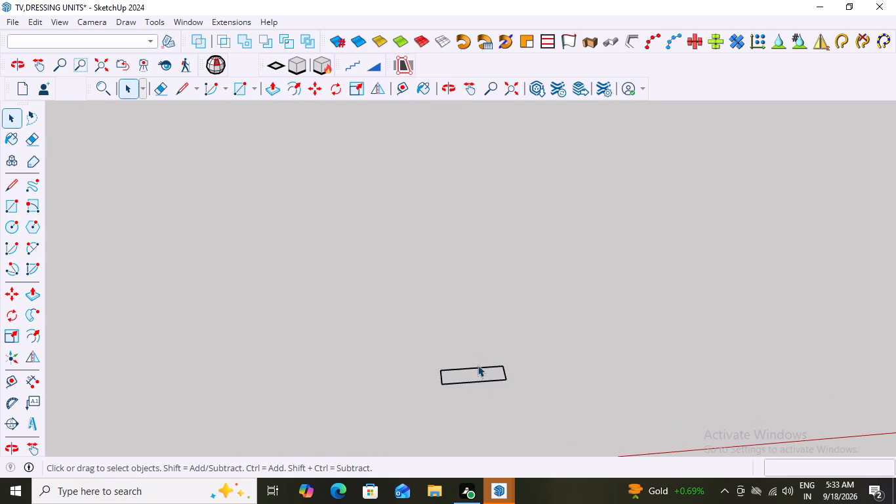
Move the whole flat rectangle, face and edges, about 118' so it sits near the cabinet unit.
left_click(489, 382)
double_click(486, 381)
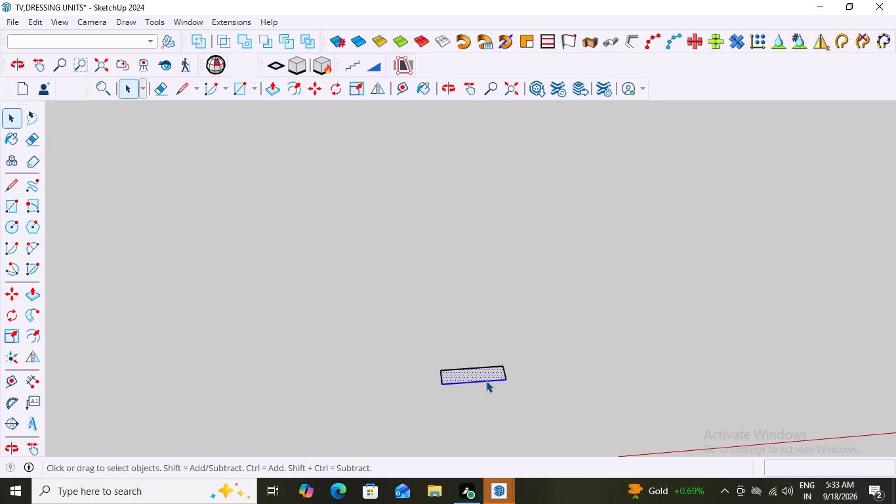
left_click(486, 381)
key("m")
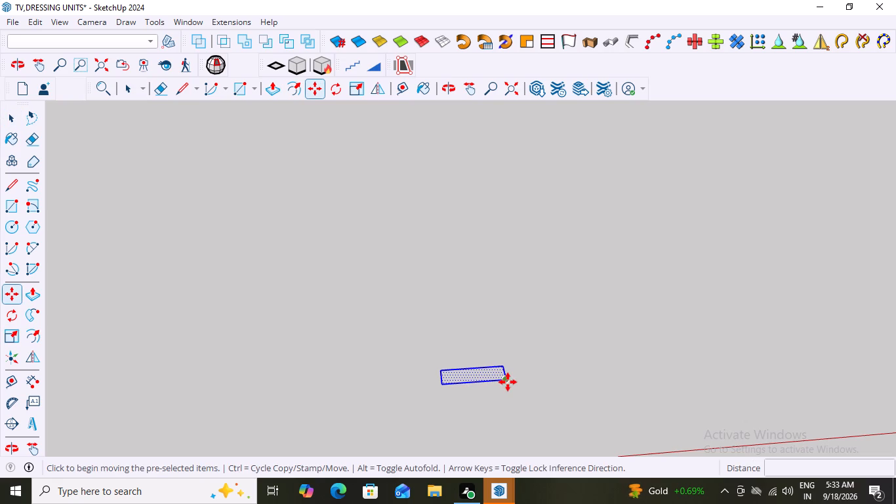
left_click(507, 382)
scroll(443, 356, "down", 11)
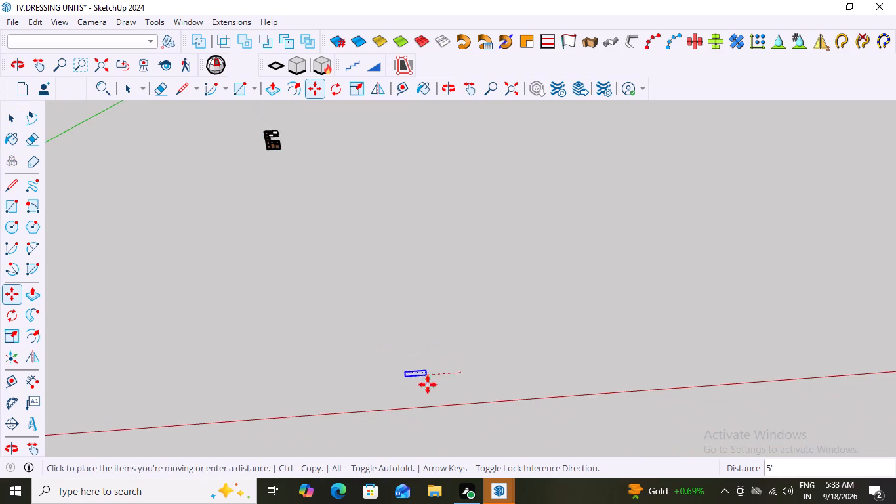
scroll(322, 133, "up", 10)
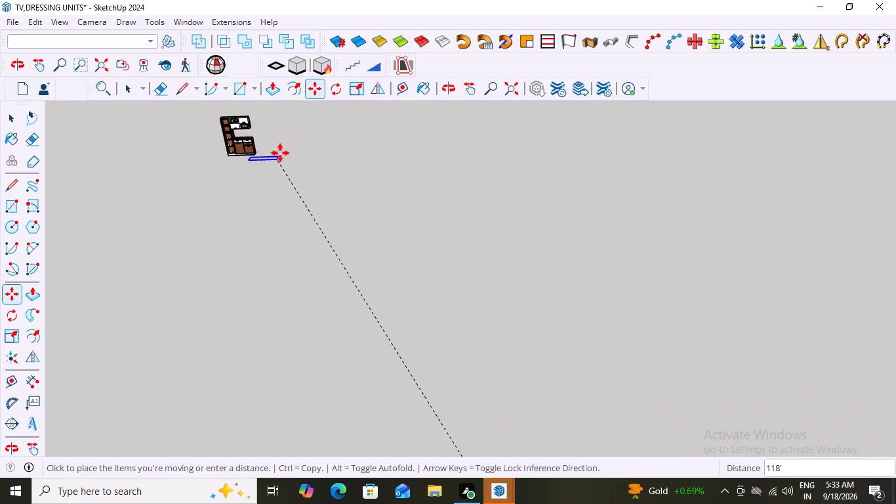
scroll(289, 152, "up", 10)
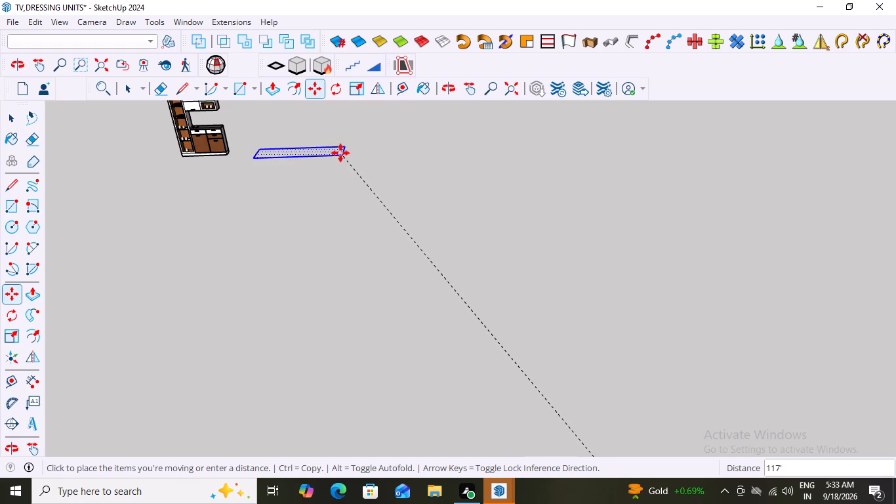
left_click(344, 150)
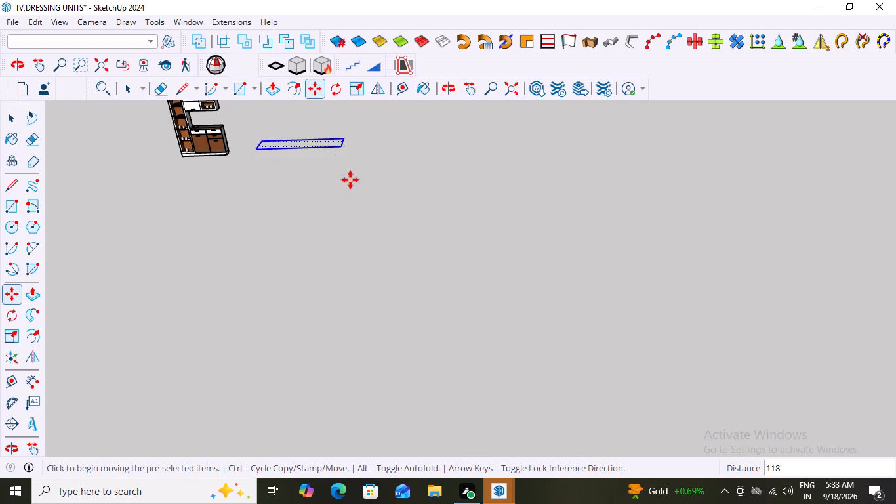
Examine from several angles where the moved rectangle lies relative to the cabinet unit and the ground.
scroll(352, 198, "down", 10)
scroll(382, 298, "down", 4)
middle_click_drag(343, 167, 364, 148)
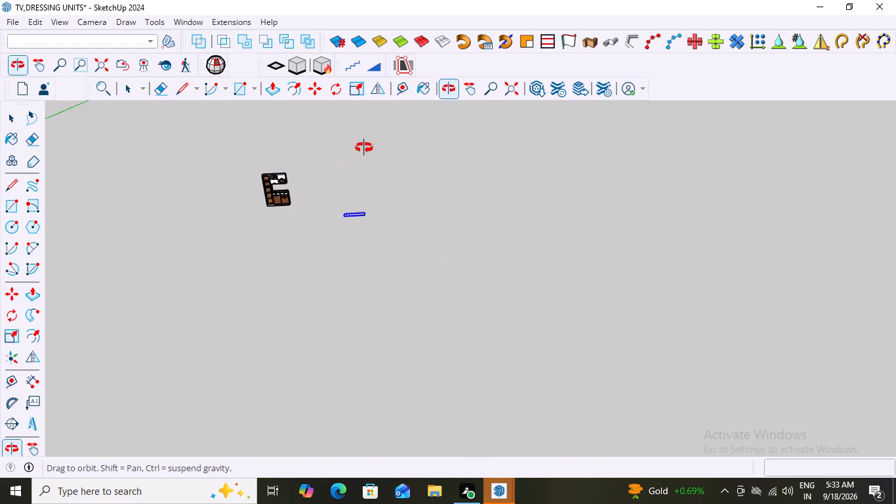
middle_click_drag(364, 148, 439, 101)
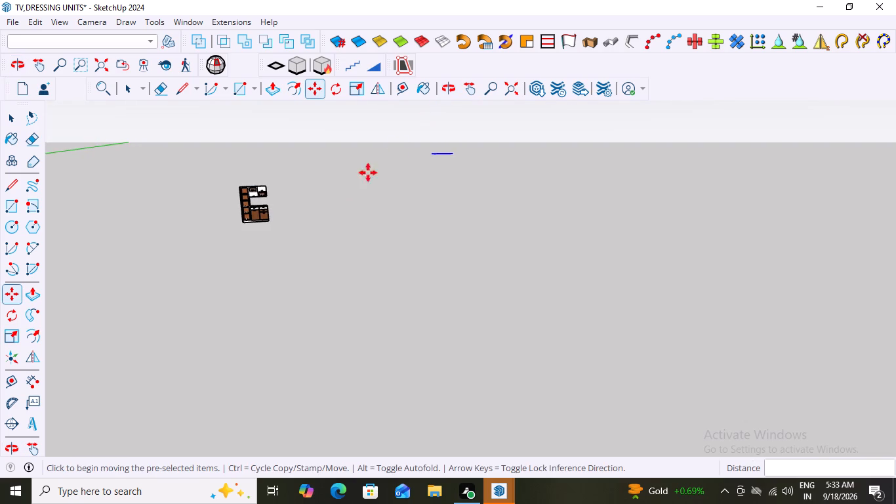
middle_click_drag(289, 203, 365, 142)
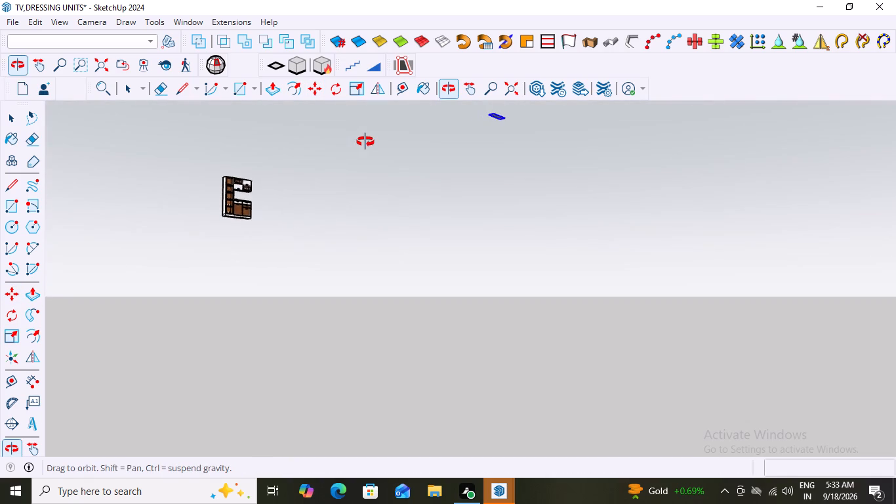
middle_click_drag(365, 142, 228, 192)
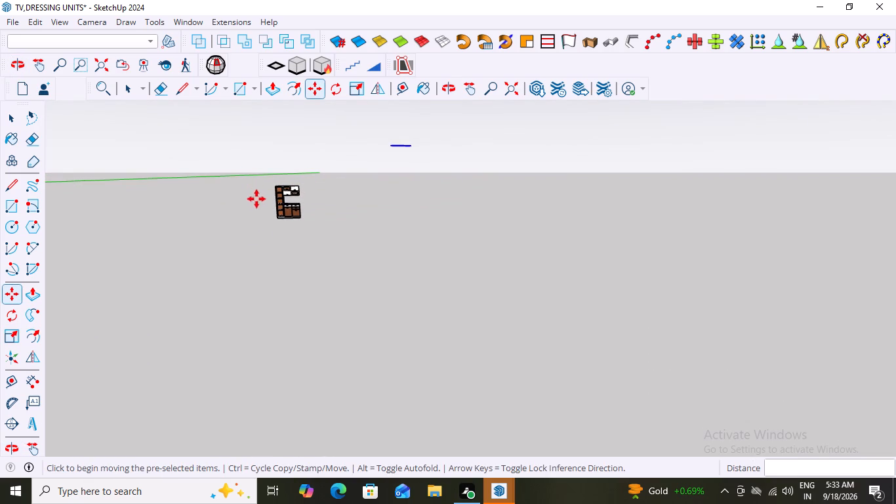
left_click(103, 62)
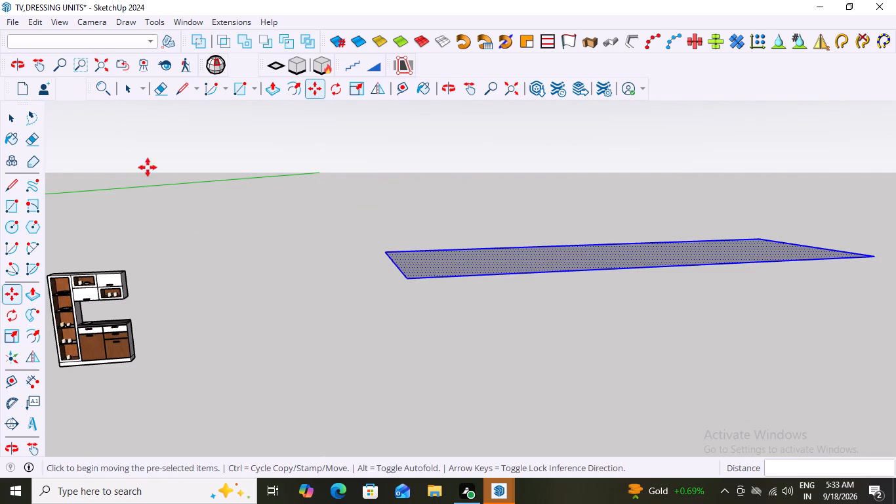
scroll(277, 257, "down", 3)
scroll(320, 304, "up", 3)
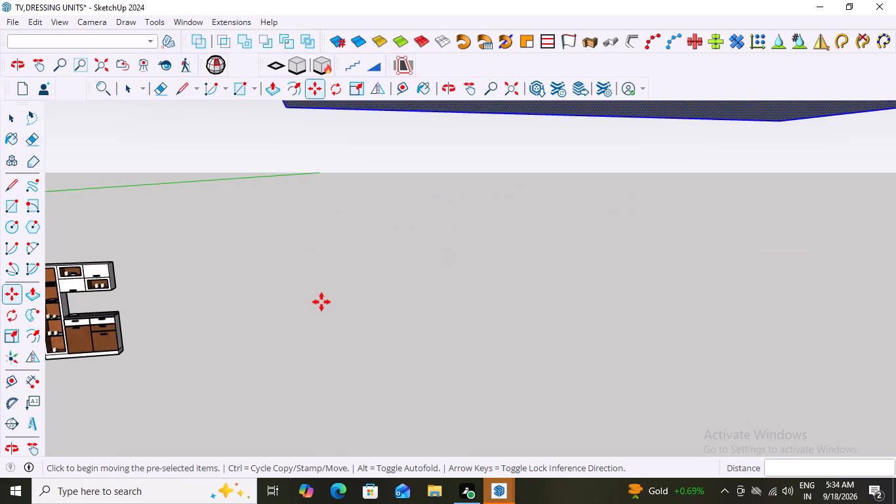
scroll(321, 302, "down", 4)
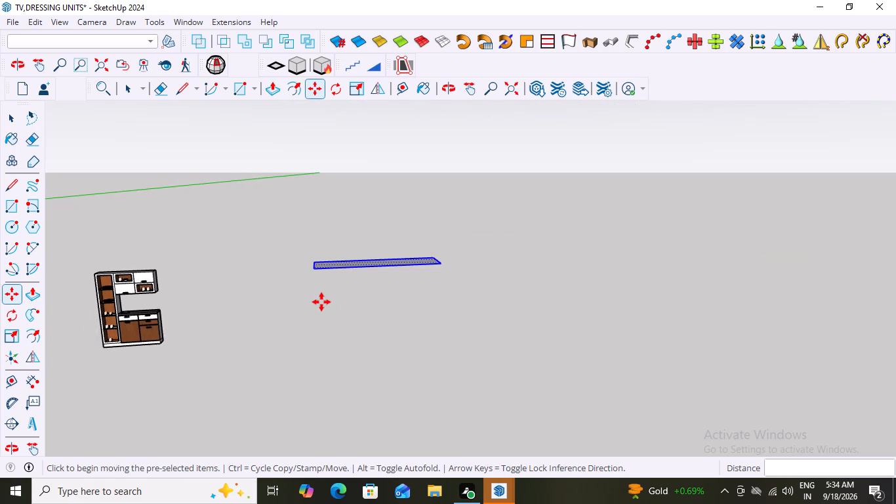
Delete the flat rectangle near the cabinet unit, including its face and all its edges.
key("space")
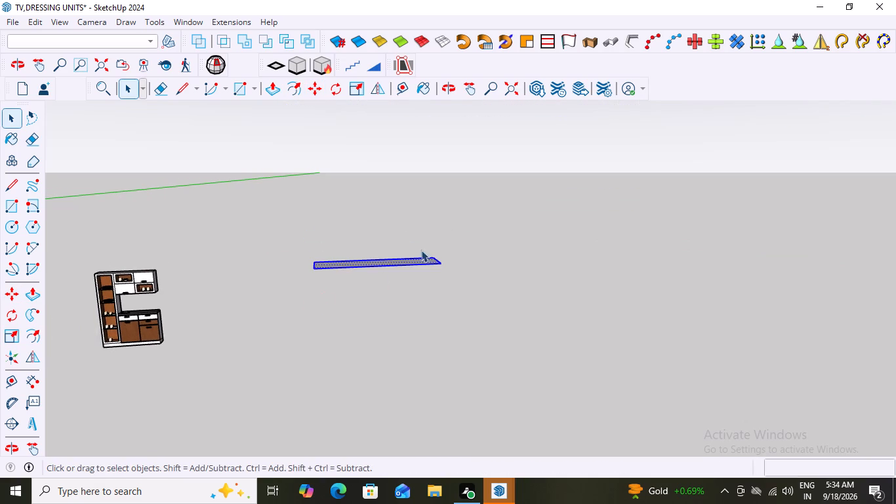
left_click(405, 262)
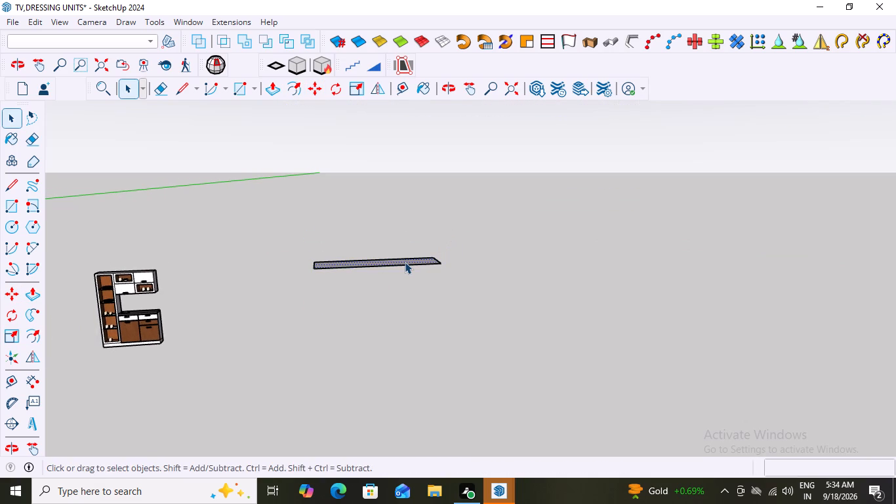
left_click(405, 262)
double_click(393, 261)
double_click(393, 261)
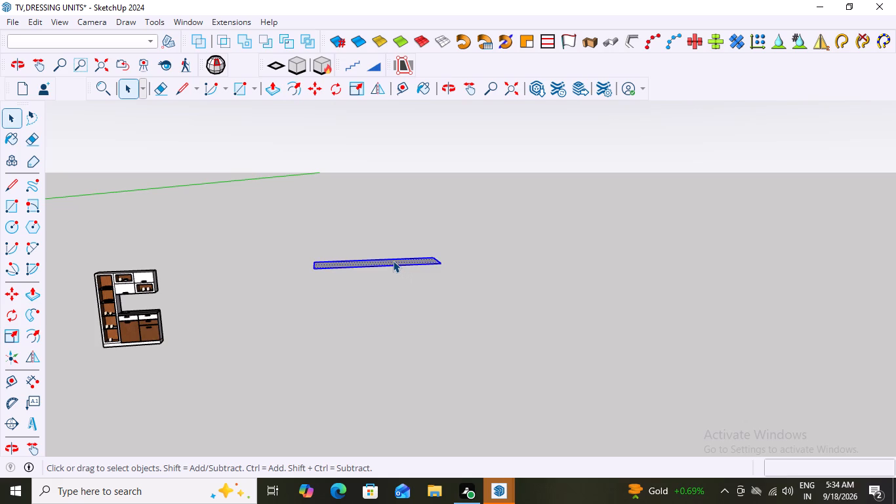
key("Delete")
Examine the cabinet unit's position relative to the axes and the free ground beside its base.
scroll(282, 295, "down", 5)
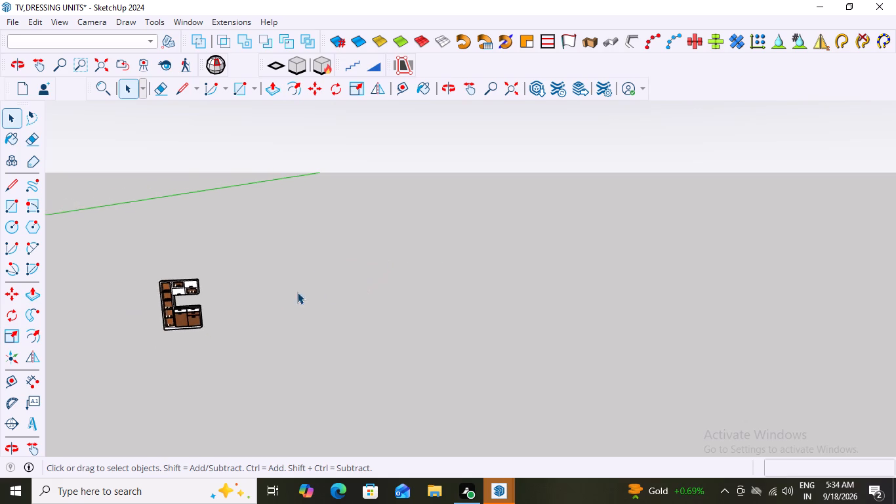
scroll(297, 292, "down", 10)
scroll(268, 424, "down", 11)
scroll(230, 329, "down", 3)
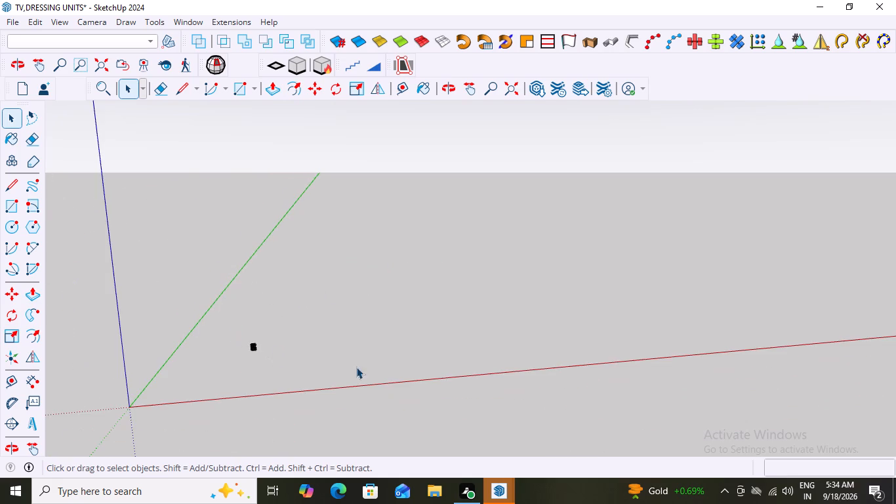
middle_click_drag(487, 380, 474, 293)
scroll(476, 382, "down", 1)
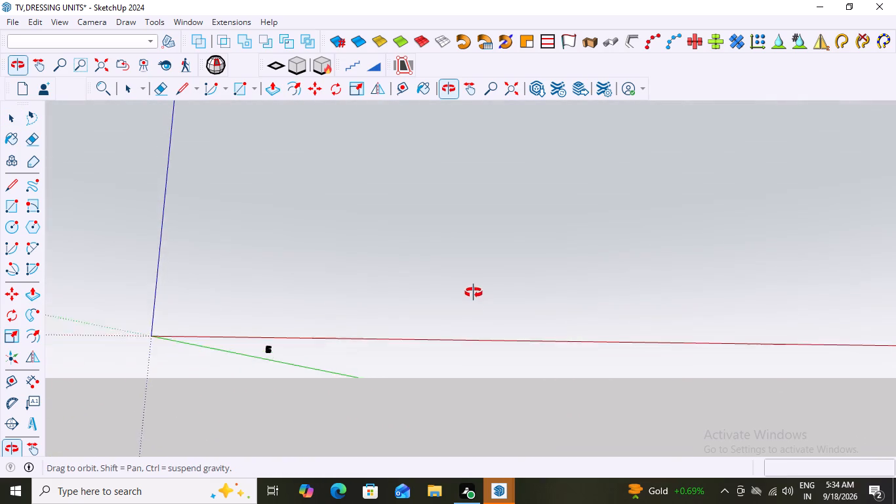
middle_click_drag(474, 293, 428, 383)
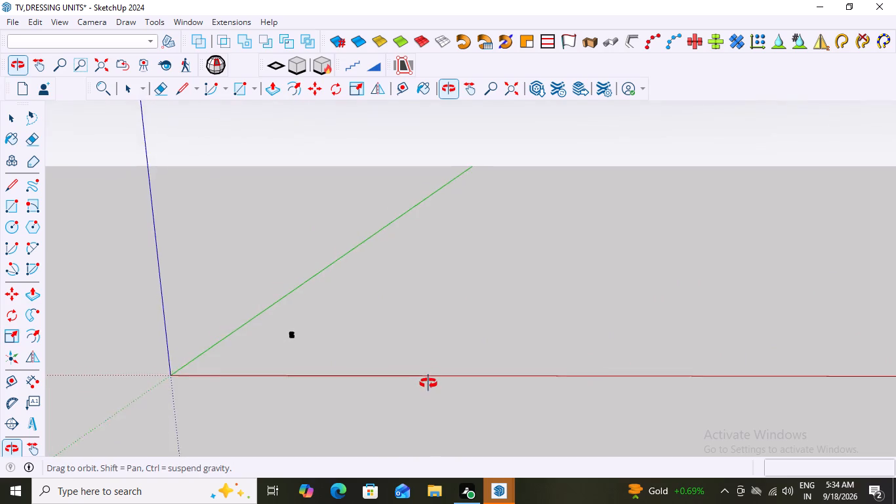
middle_click_drag(428, 383, 422, 387)
scroll(430, 384, "up", 3)
scroll(197, 333, "up", 2)
middle_click_drag(199, 332, 267, 315)
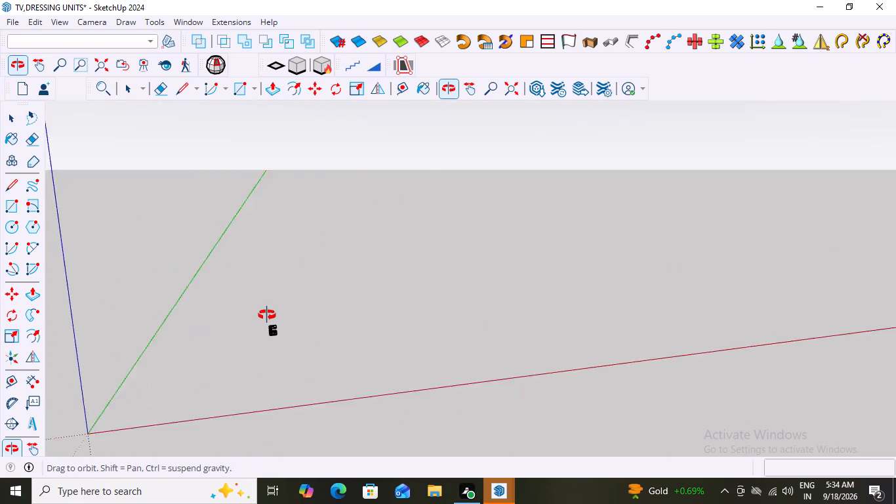
middle_click_drag(267, 315, 260, 307)
scroll(260, 332, "up", 3)
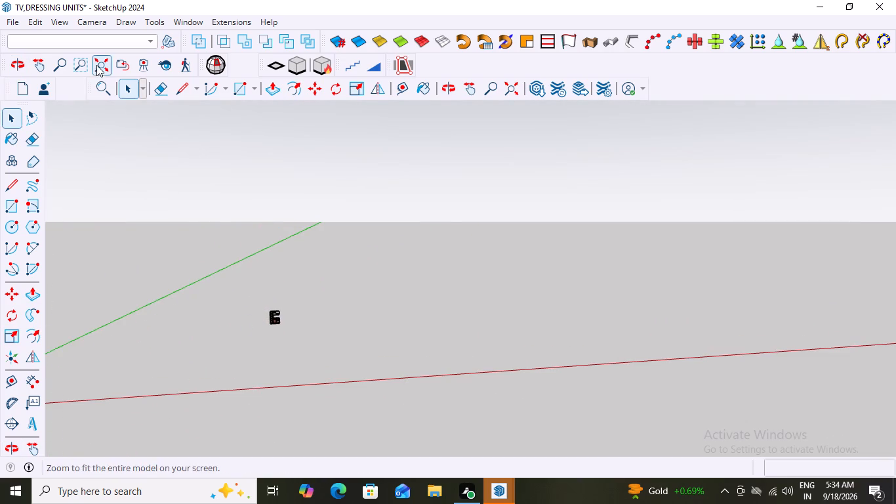
left_click(96, 65)
scroll(234, 237, "down", 2)
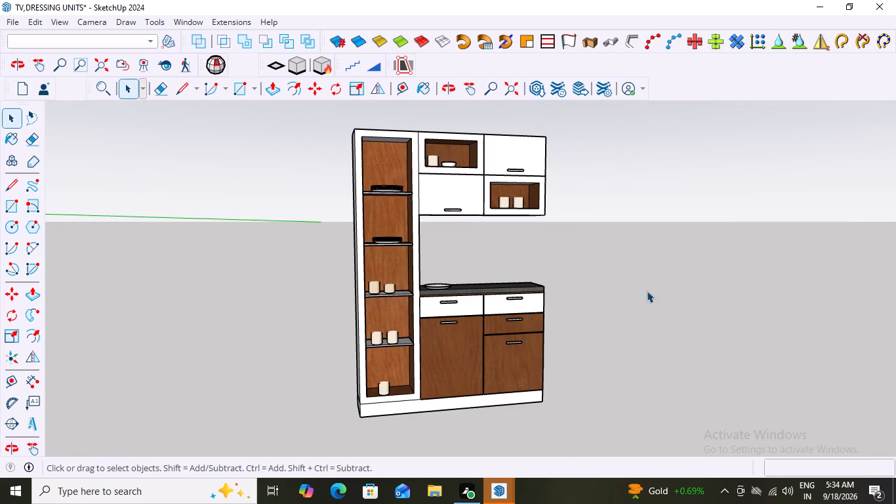
middle_click_drag(635, 294, 568, 295)
scroll(637, 358, "up", 1)
scroll(637, 358, "down", 3)
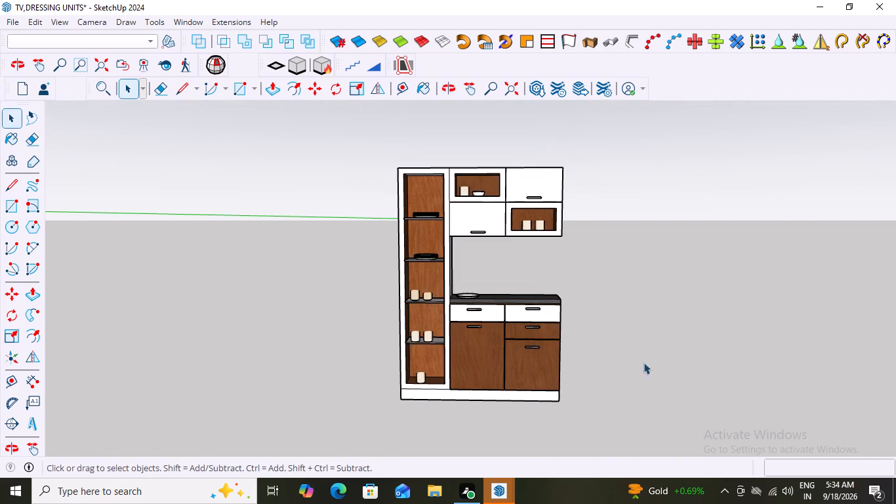
scroll(712, 379, "down", 4)
scroll(725, 385, "up", 7)
scroll(716, 365, "down", 1)
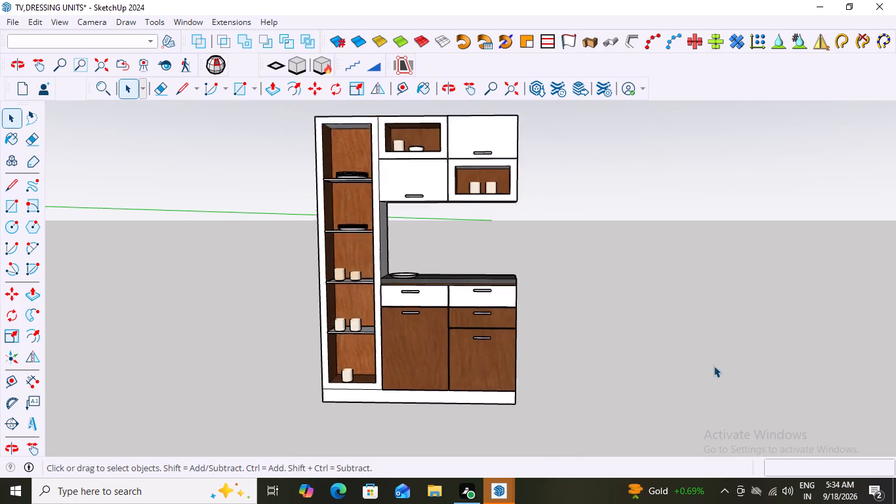
scroll(714, 366, "down", 2)
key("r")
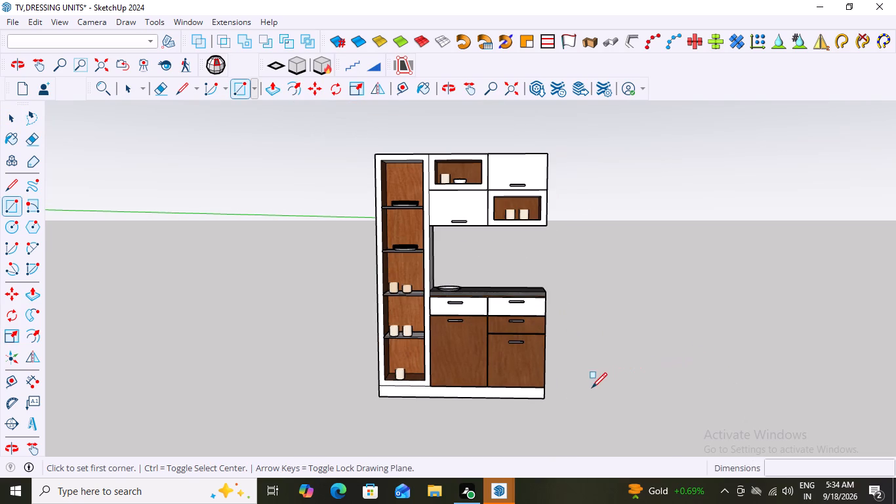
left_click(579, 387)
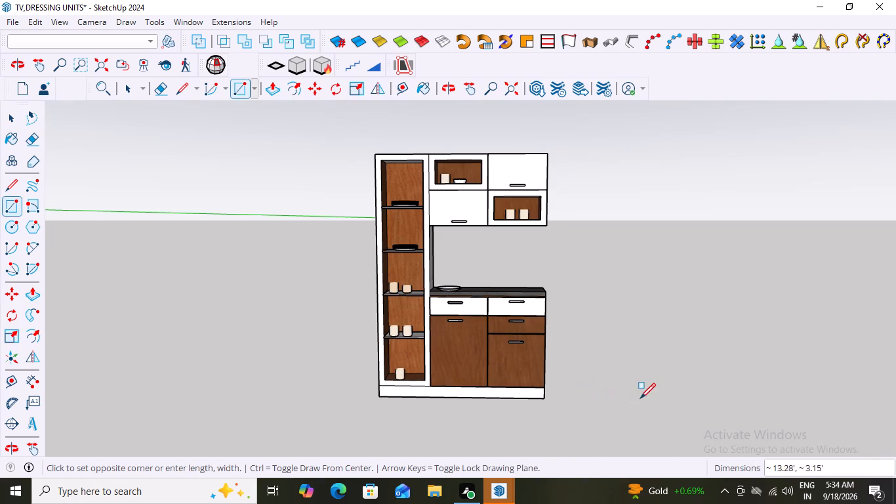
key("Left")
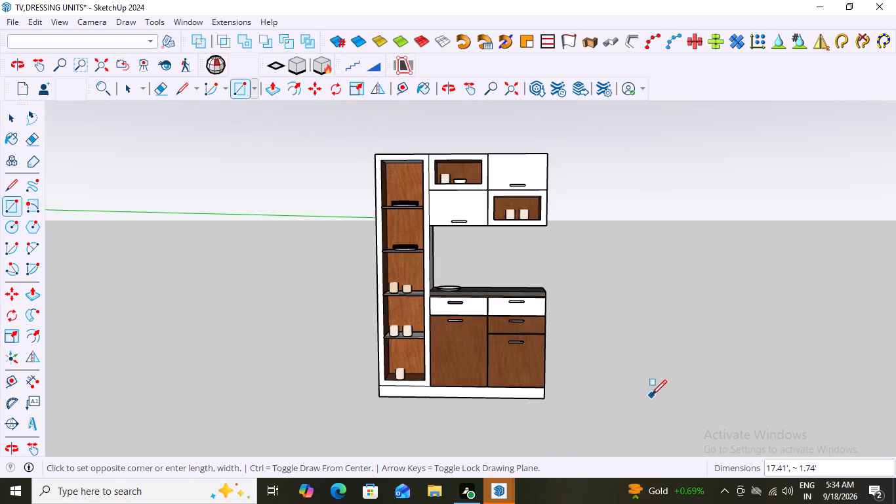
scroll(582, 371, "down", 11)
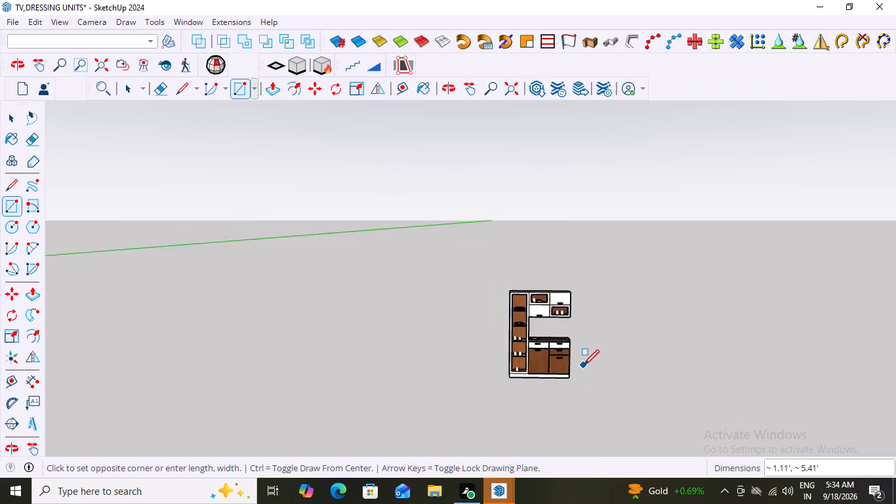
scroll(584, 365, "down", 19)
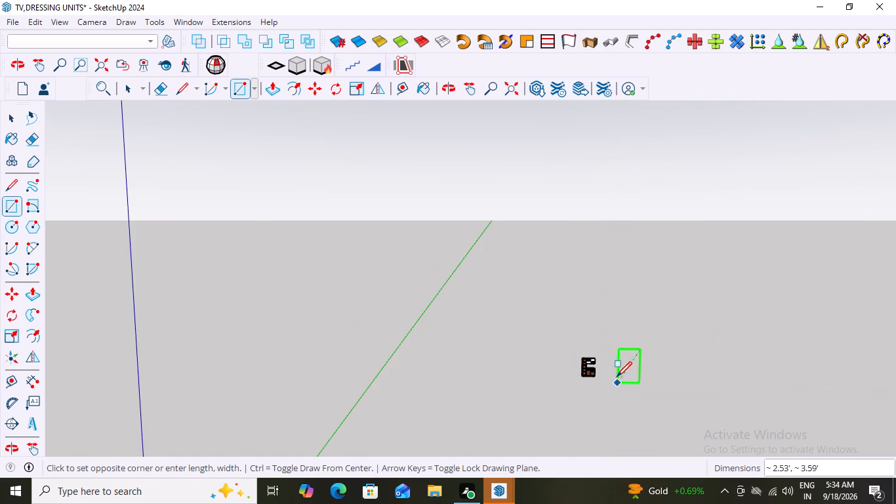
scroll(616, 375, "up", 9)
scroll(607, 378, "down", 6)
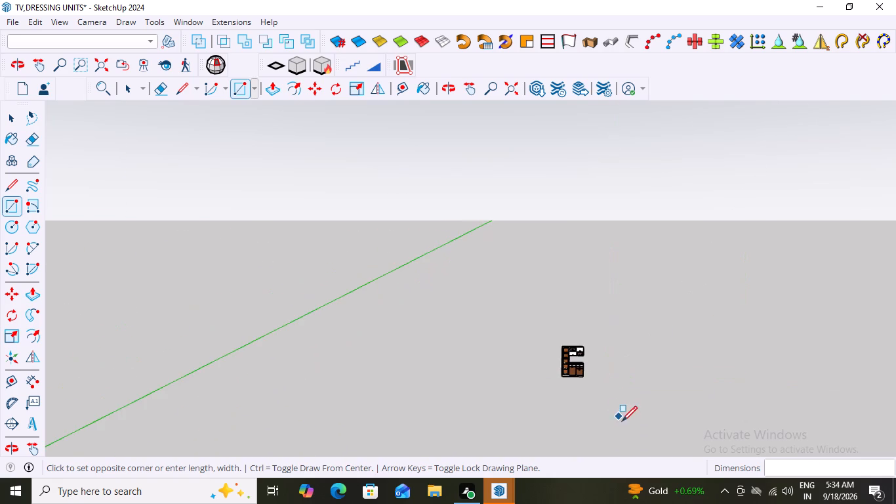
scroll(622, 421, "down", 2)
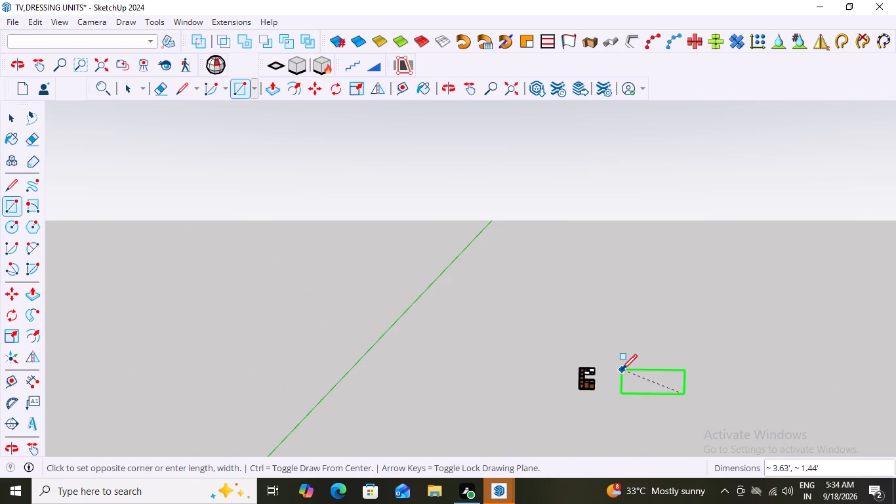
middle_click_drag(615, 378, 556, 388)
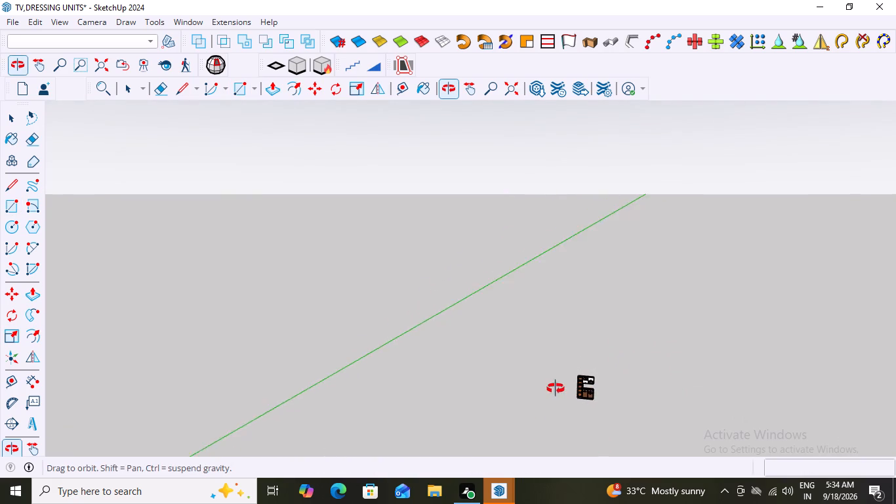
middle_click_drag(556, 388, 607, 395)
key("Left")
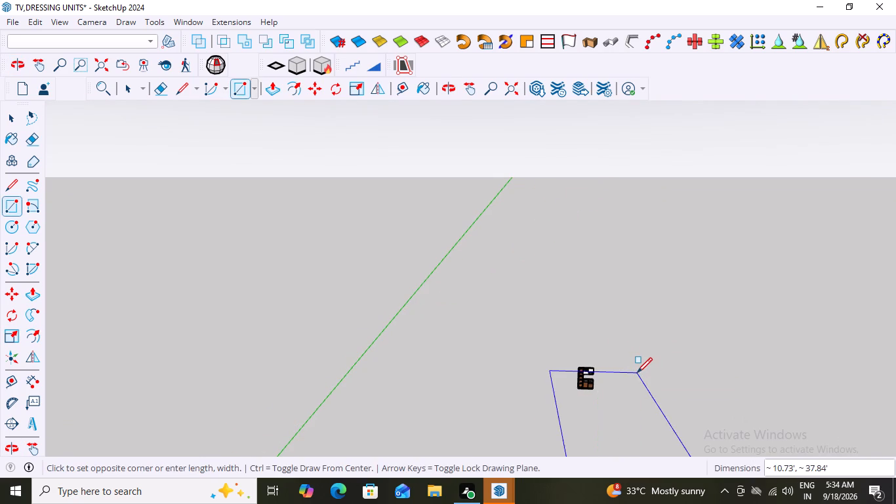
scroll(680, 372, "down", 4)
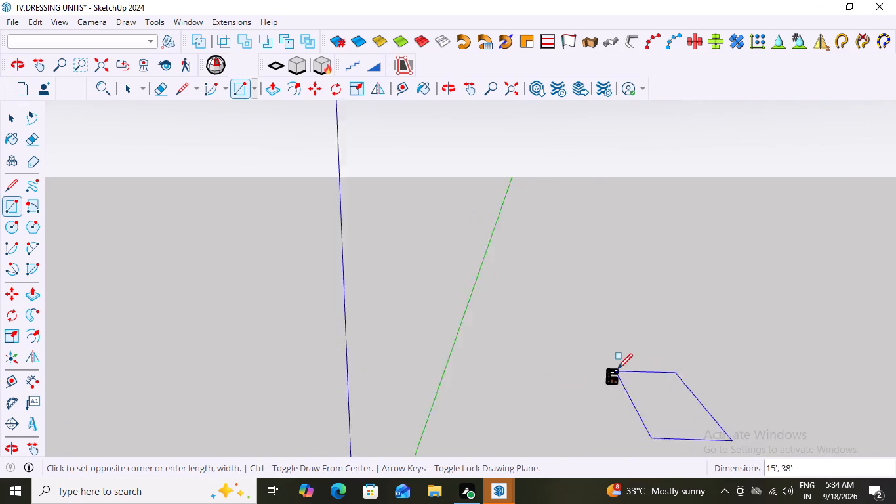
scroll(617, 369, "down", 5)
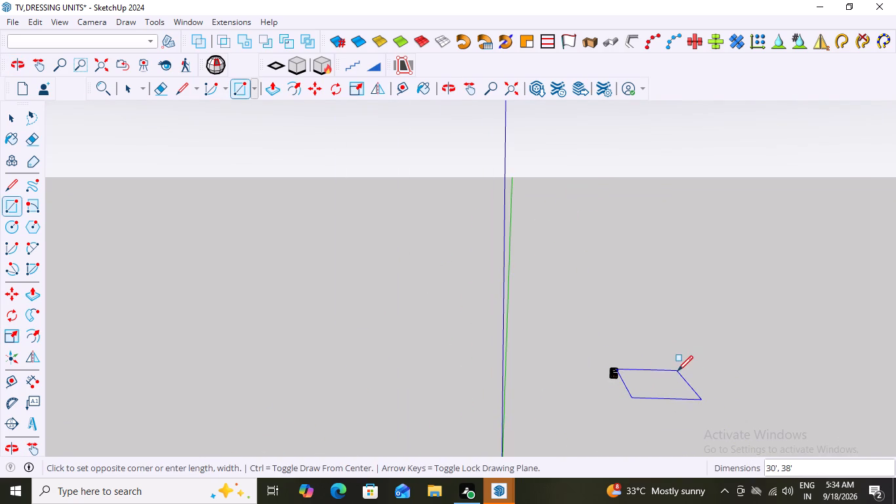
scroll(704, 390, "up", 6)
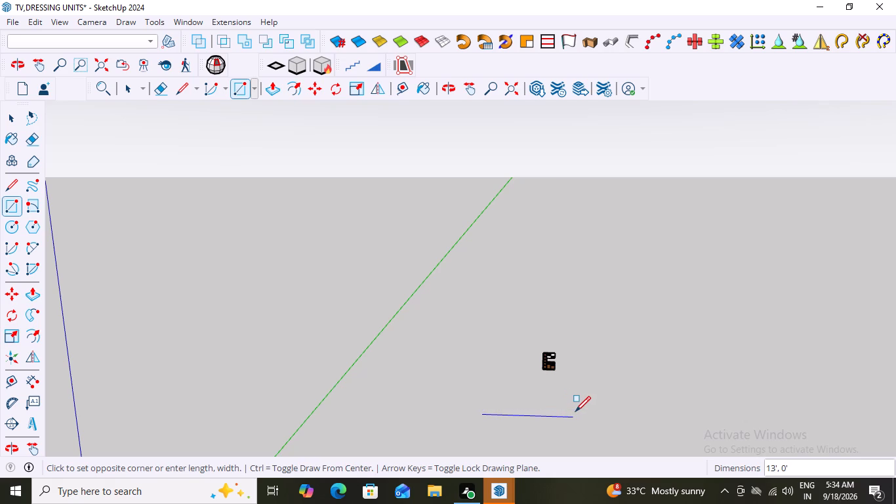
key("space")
Examine the cabinet unit and the open ground next to its base from several distances and angles.
scroll(577, 406, "down", 5)
scroll(621, 391, "up", 17)
scroll(510, 344, "down", 1)
scroll(511, 360, "up", 2)
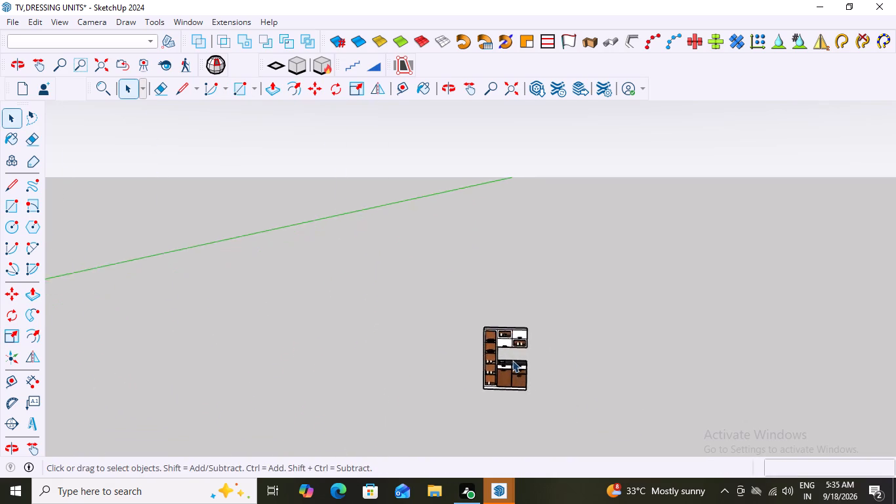
scroll(512, 360, "up", 7)
scroll(562, 330, "up", 8)
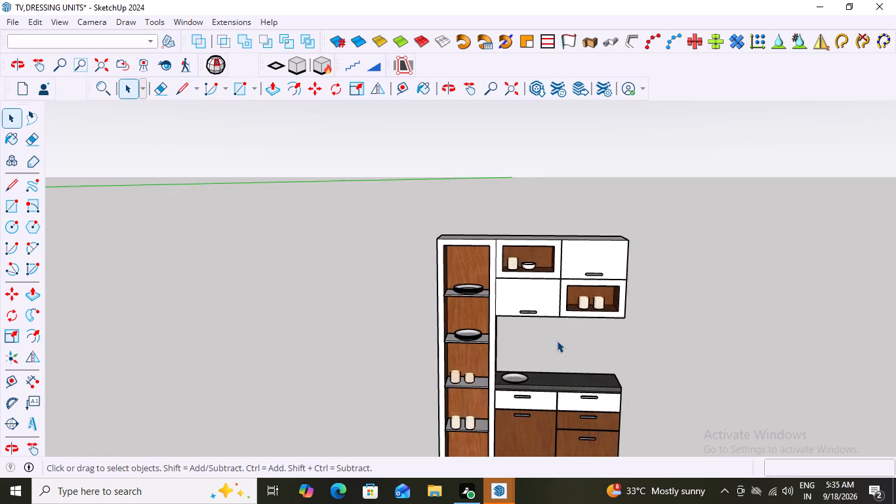
scroll(556, 341, "up", 2)
scroll(554, 329, "down", 14)
middle_click_drag(516, 364, 535, 371)
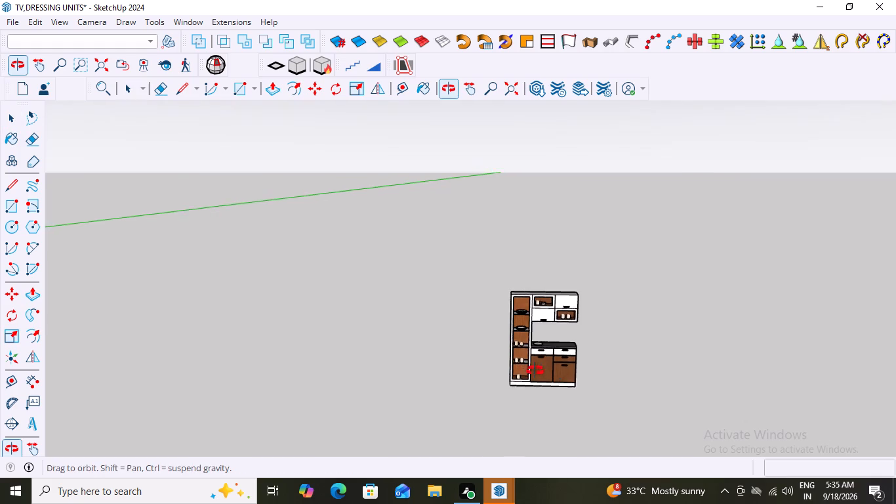
middle_click_drag(535, 371, 489, 373)
scroll(487, 373, "up", 2)
scroll(611, 360, "up", 3)
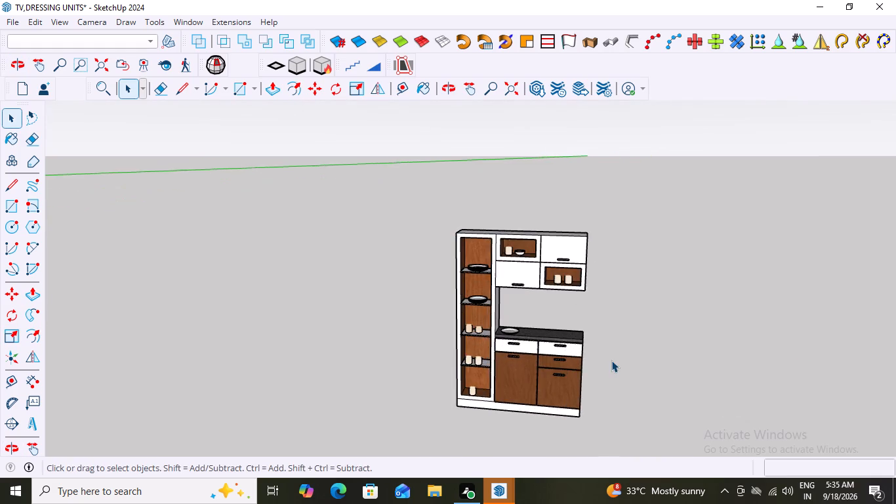
scroll(611, 360, "up", 5)
middle_click_drag(578, 359, 634, 349)
scroll(635, 361, "up", 8)
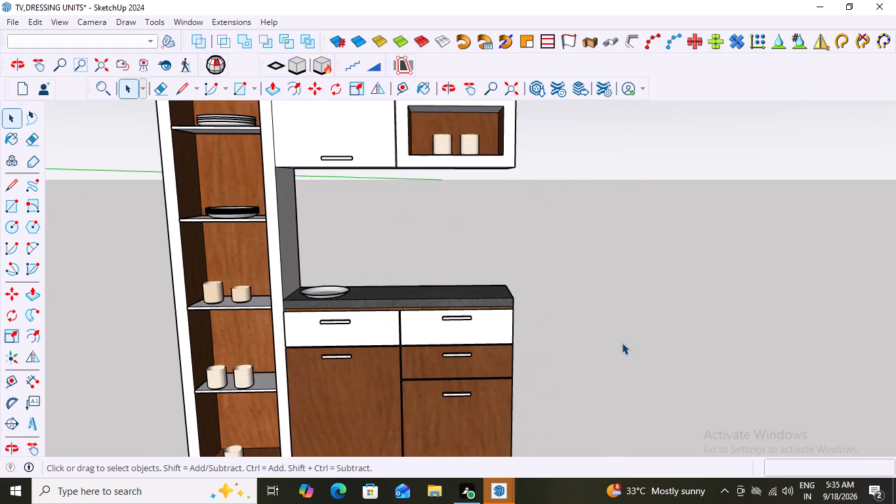
scroll(609, 341, "down", 11)
scroll(747, 417, "up", 4)
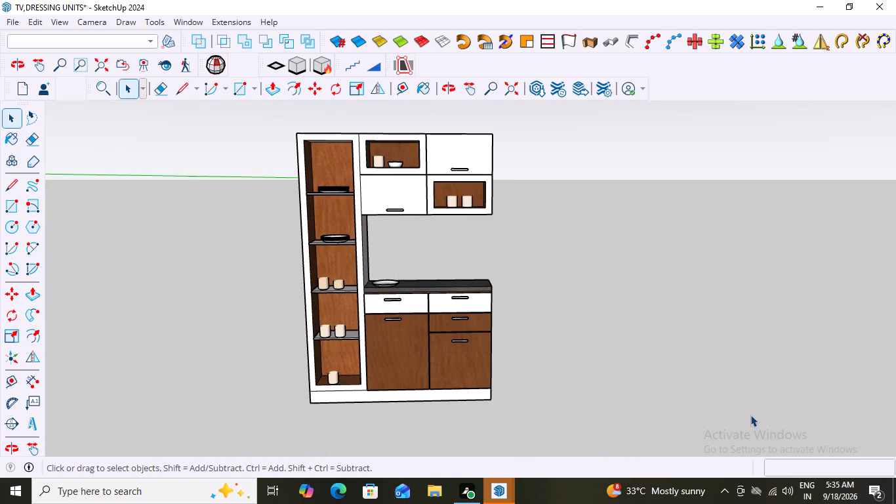
middle_click_drag(743, 396, 735, 398)
scroll(729, 397, "up", 2)
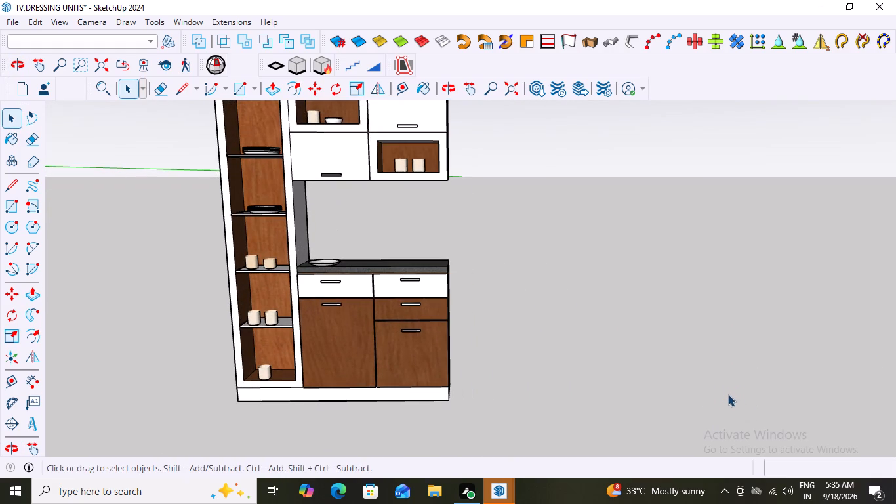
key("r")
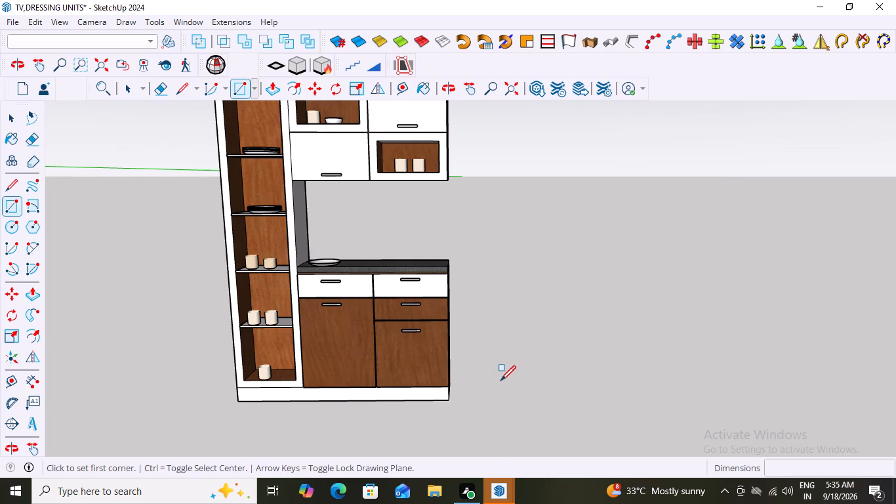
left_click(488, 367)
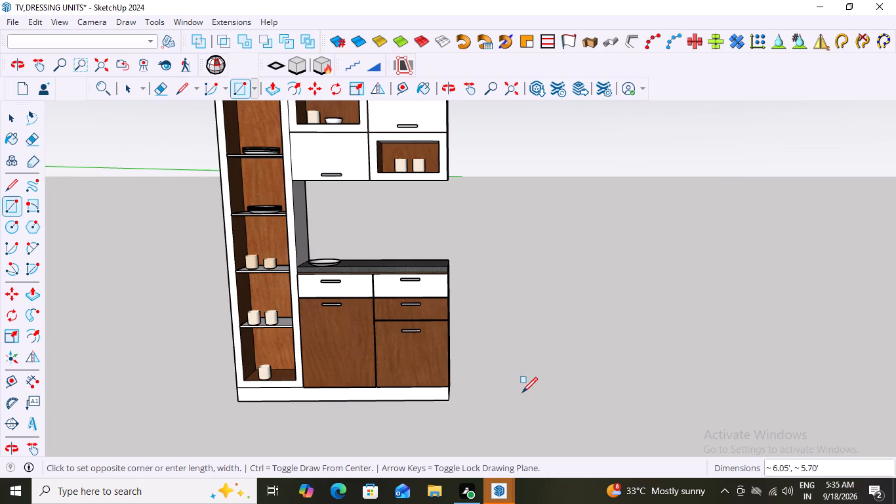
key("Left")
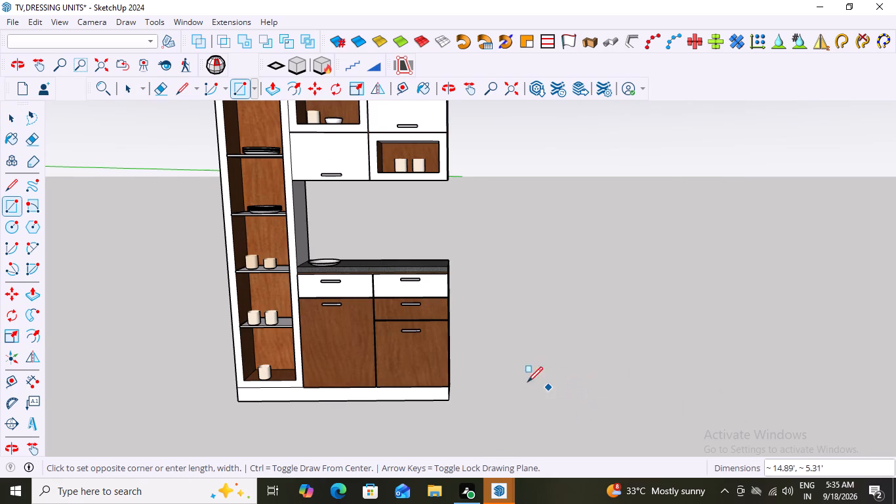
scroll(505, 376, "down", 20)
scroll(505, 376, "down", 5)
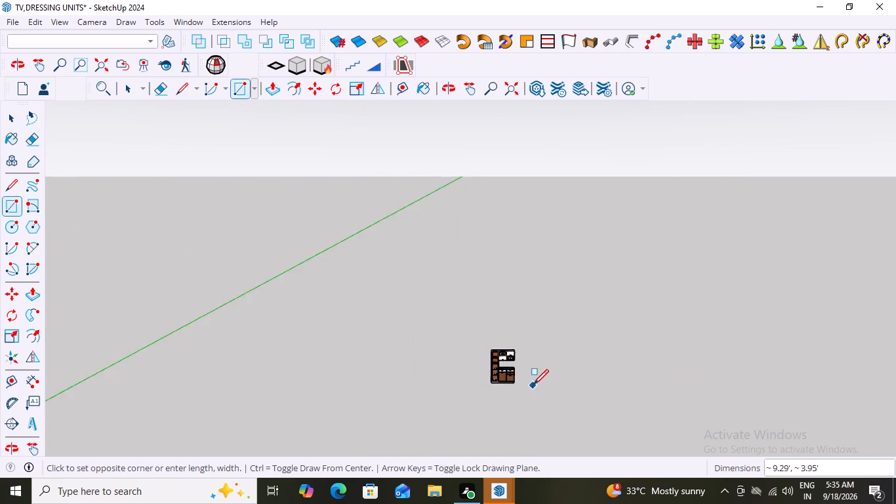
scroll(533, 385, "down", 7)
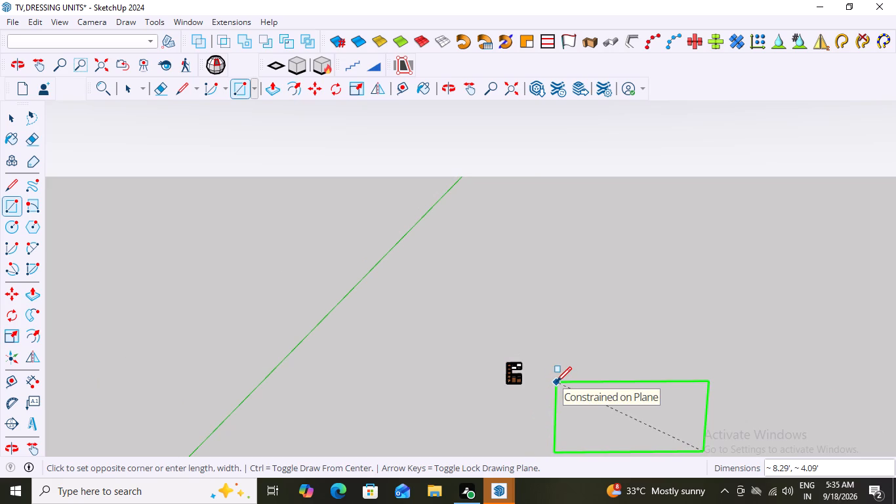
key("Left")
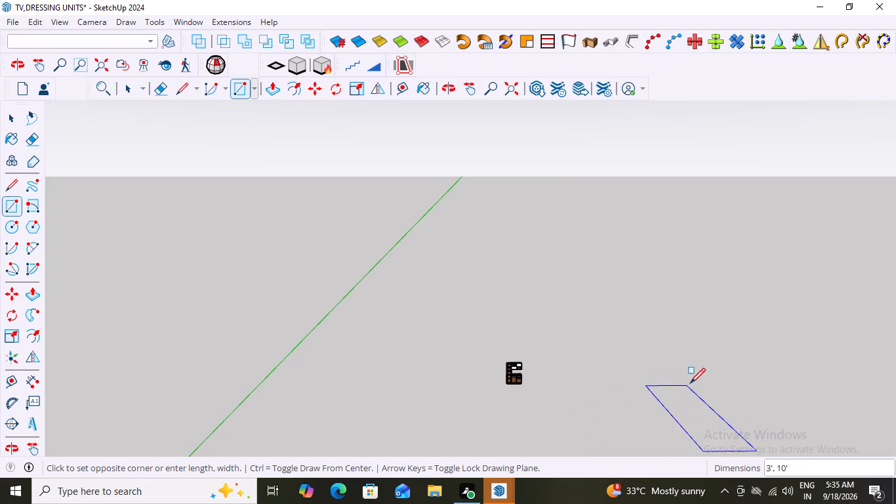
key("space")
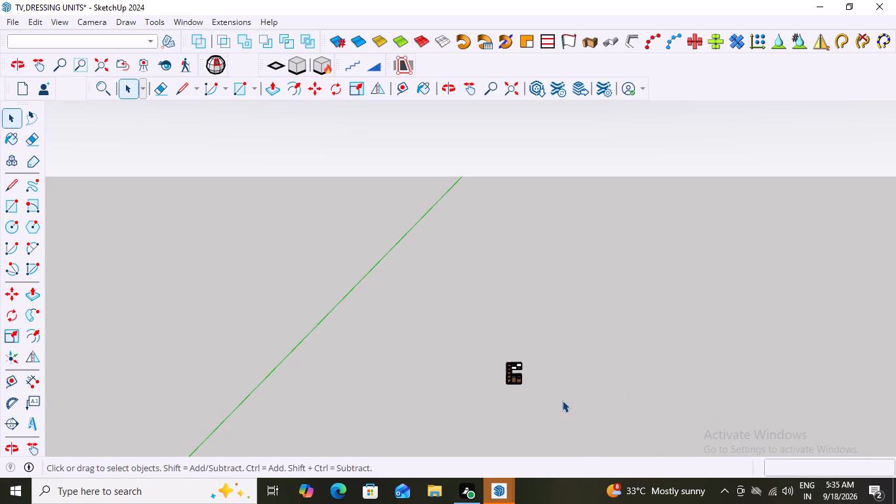
Draw a flat 36" by 12" rectangle on the ground beside the drawer side of the cabinet unit.
key("r")
left_click(533, 381)
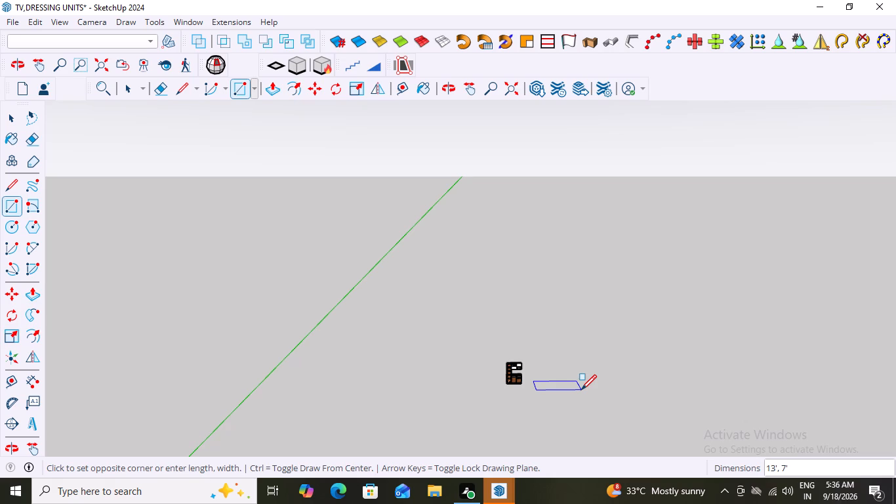
type("36")
key("shift+quotedbl")
type(",12")
key("shift+quotedbl")
key("Return")
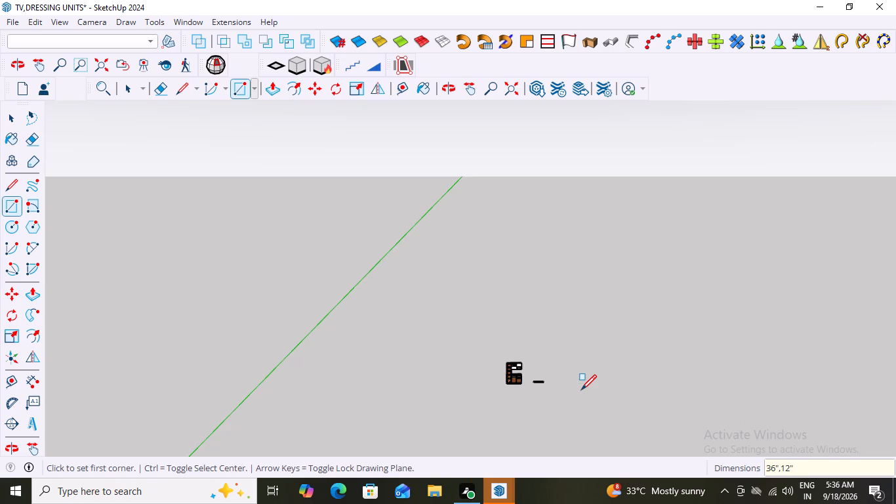
scroll(561, 394, "up", 13)
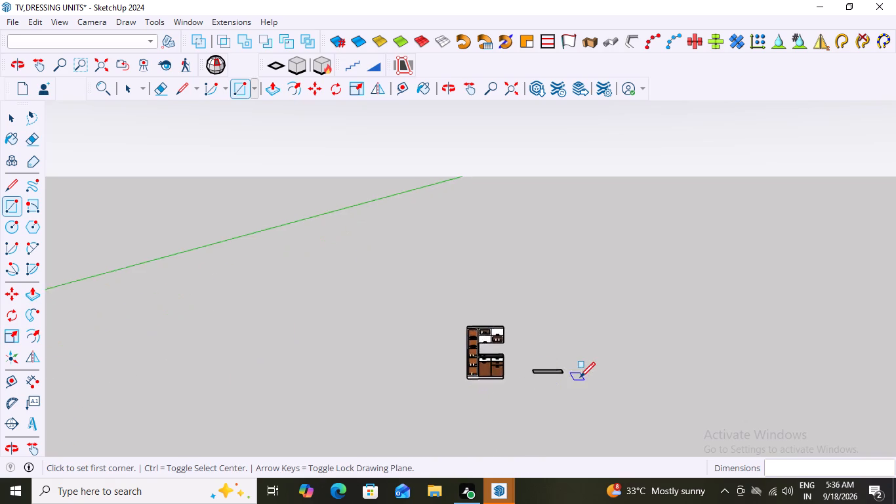
scroll(580, 377, "up", 13)
scroll(521, 410, "up", 2)
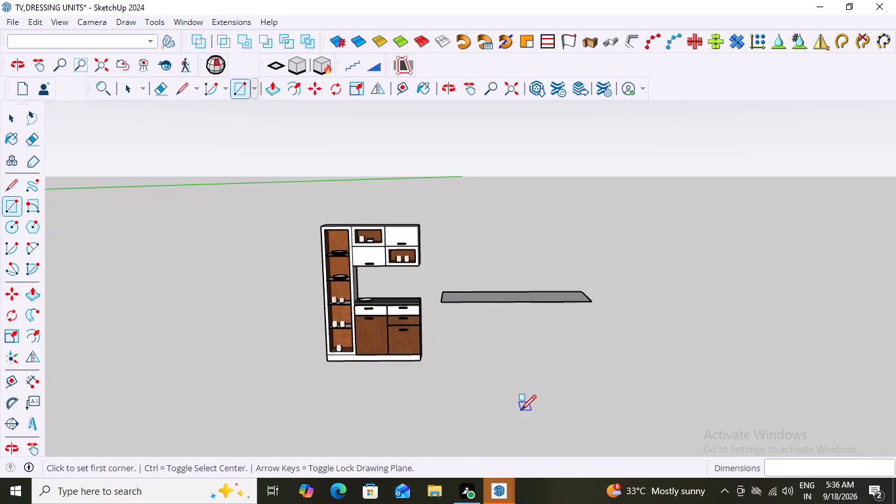
key("space")
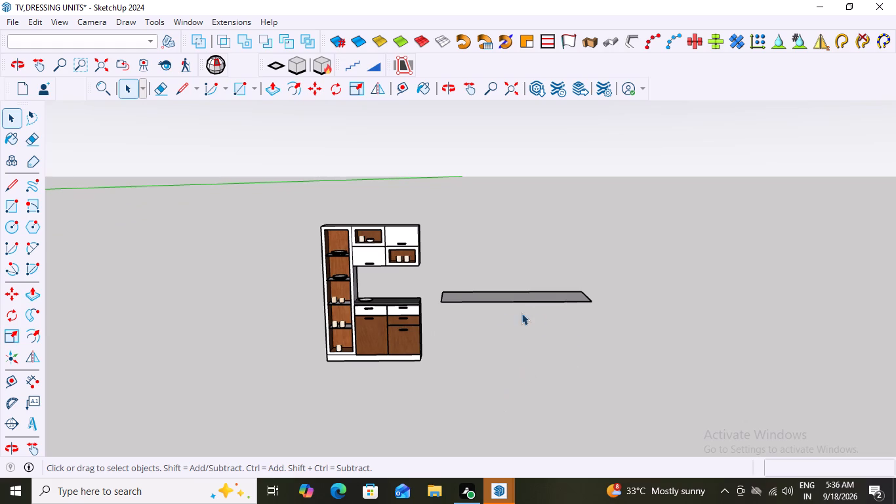
Examine the new flat rectangle's position relative to the cabinet unit from several distances and angles.
middle_click_drag(467, 332, 483, 333)
scroll(482, 333, "down", 1)
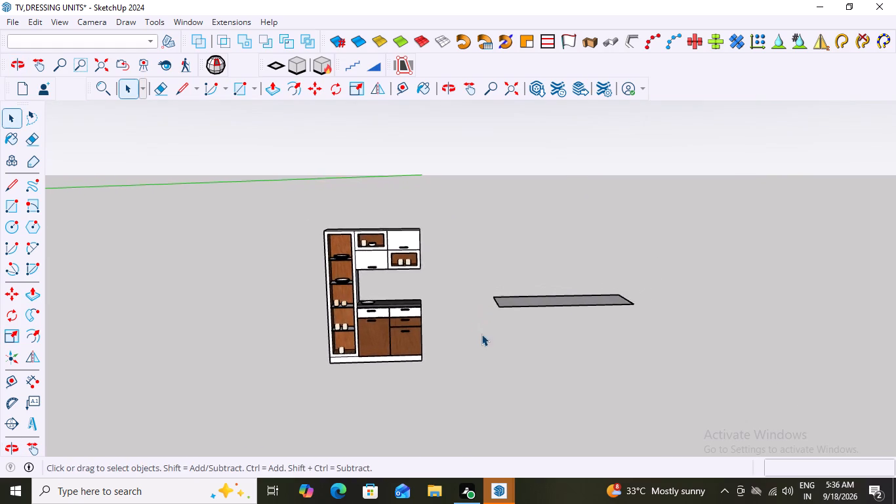
scroll(481, 334, "down", 1)
middle_click_drag(443, 374, 460, 321)
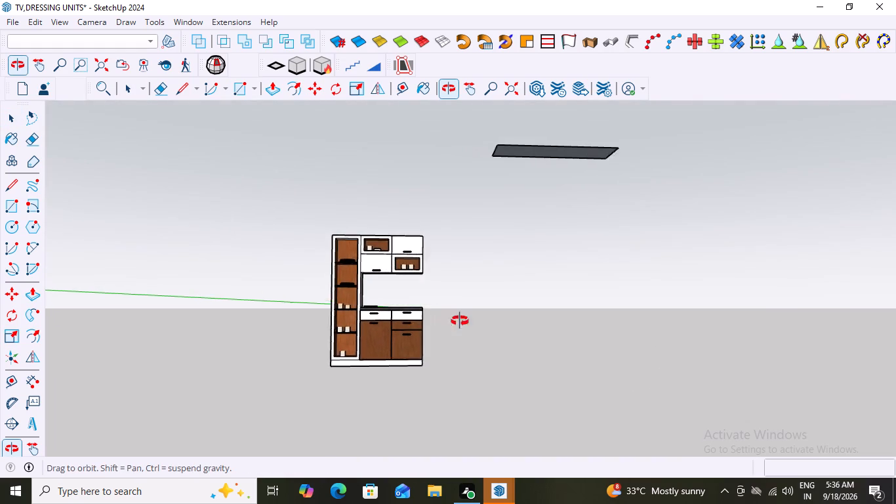
middle_click_drag(460, 321, 481, 324)
scroll(481, 325, "down", 12)
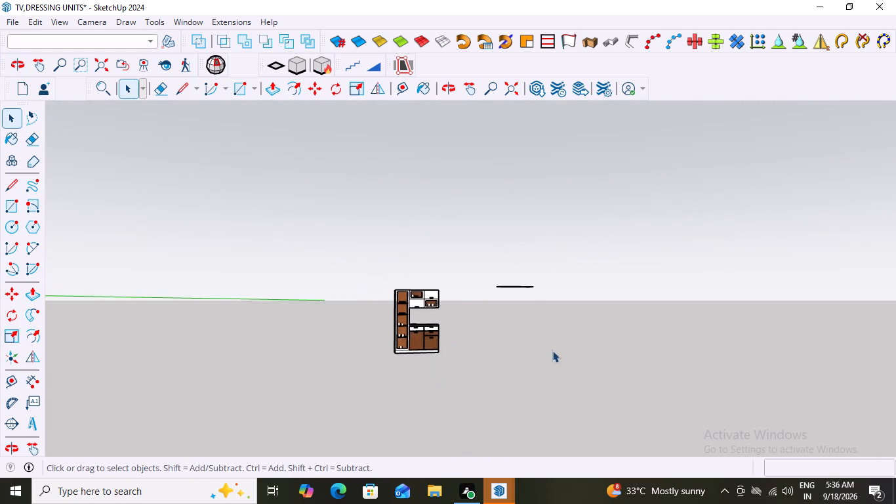
scroll(529, 279, "up", 6)
middle_click_drag(457, 371, 419, 362)
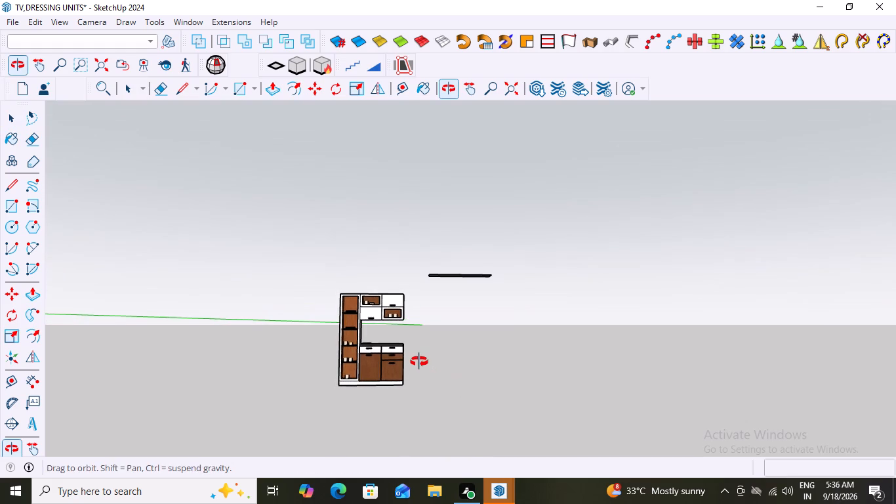
middle_click_drag(419, 362, 421, 362)
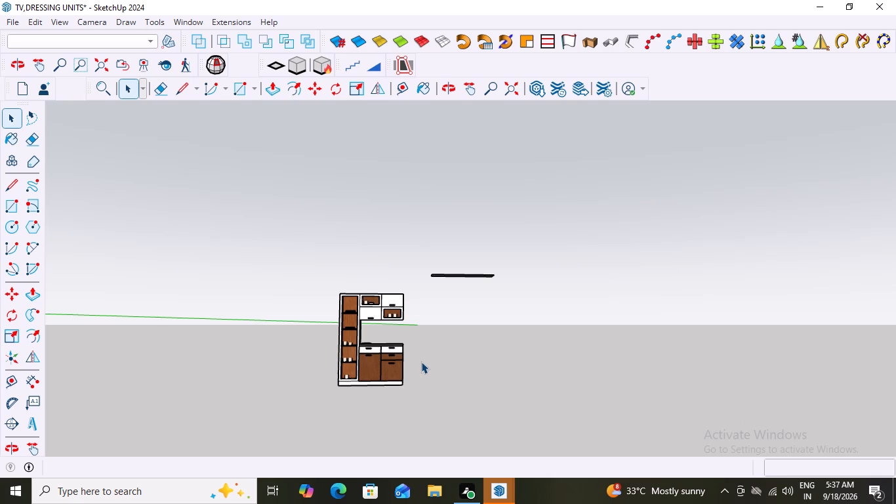
scroll(456, 349, "down", 10)
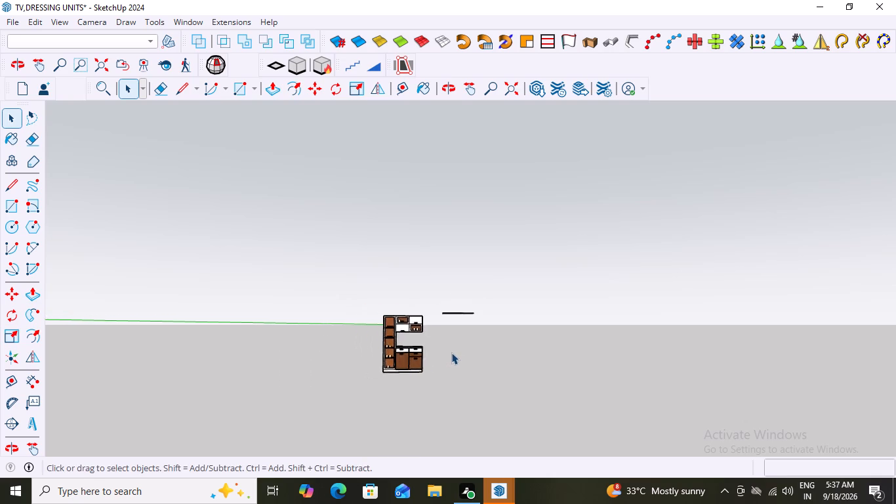
scroll(451, 352, "down", 7)
middle_click_drag(448, 352, 443, 482)
Move the whole flat rectangle about 10' along the green axis, bringing it in front of the cabinet unit's base.
scroll(443, 482, "up", 2)
scroll(441, 361, "up", 18)
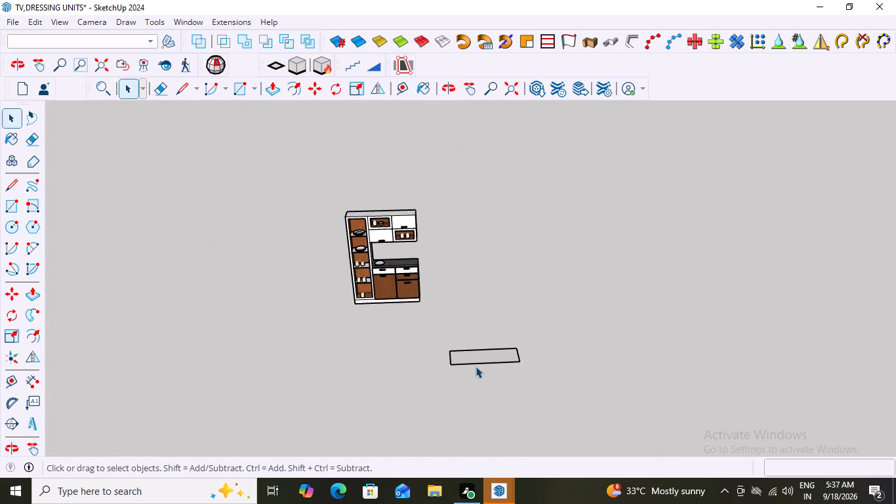
scroll(476, 366, "up", 6)
left_click(476, 352)
triple_click(477, 352)
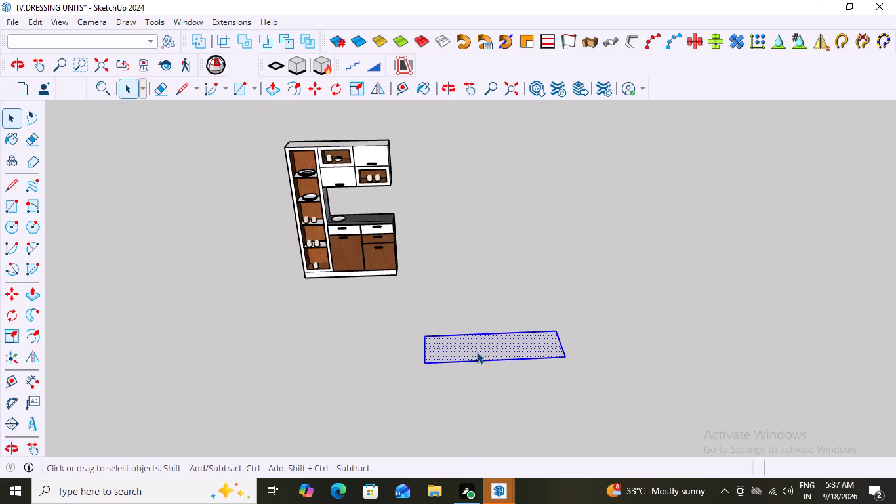
key("m")
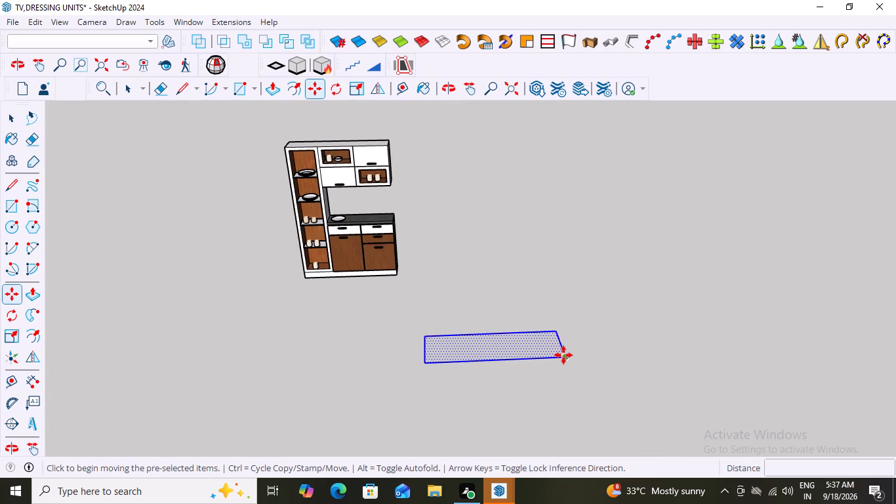
left_click(567, 355)
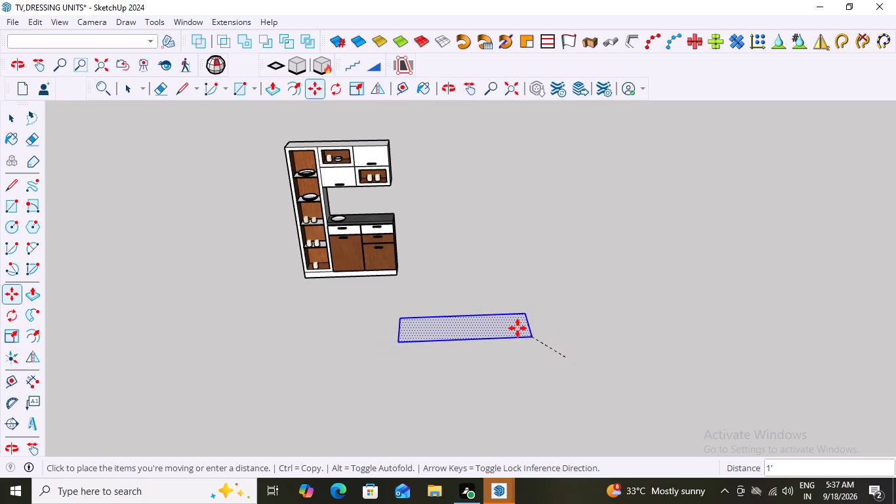
key("Up")
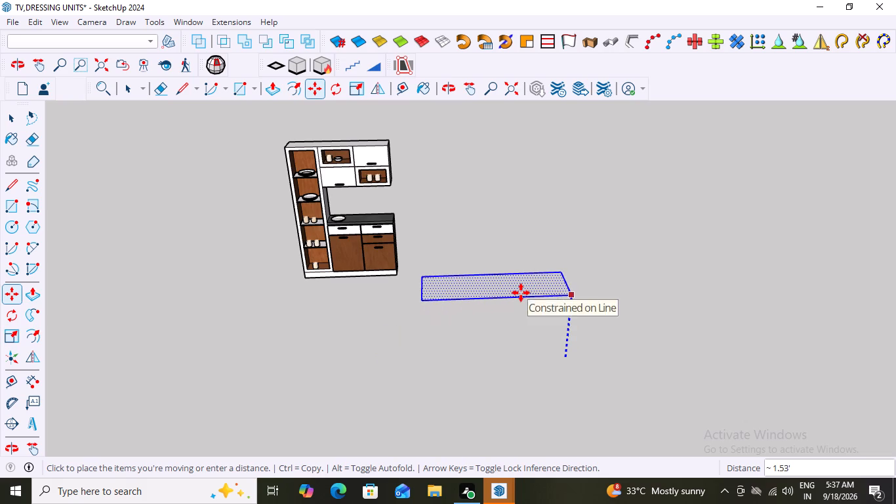
key("Left")
scroll(502, 276, "up", 2)
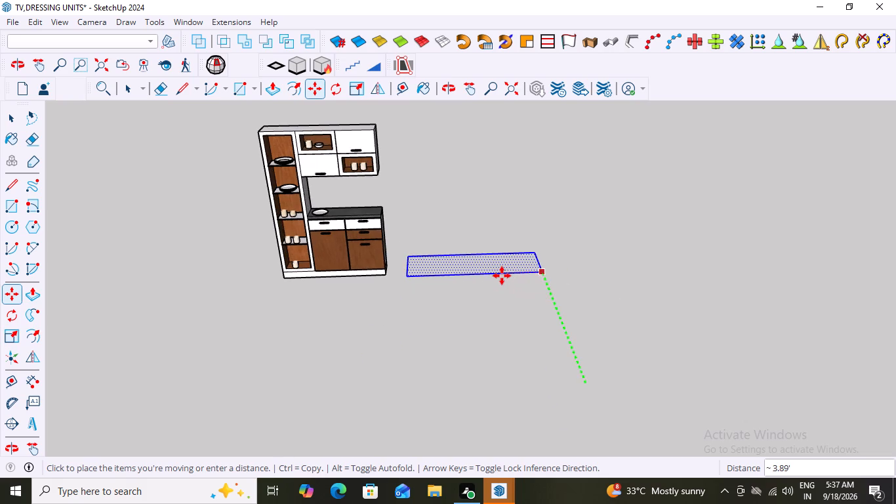
scroll(502, 276, "up", 3)
scroll(550, 290, "down", 2)
middle_click_drag(557, 278, 534, 230)
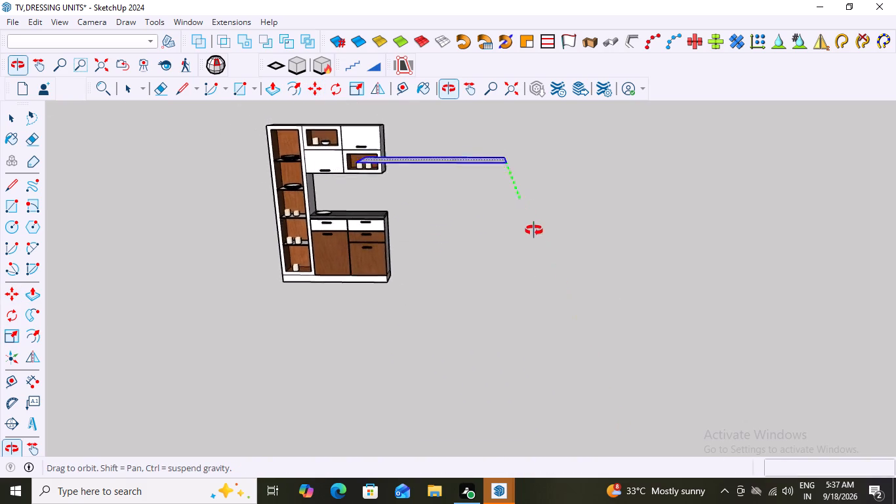
middle_click_drag(534, 230, 532, 209)
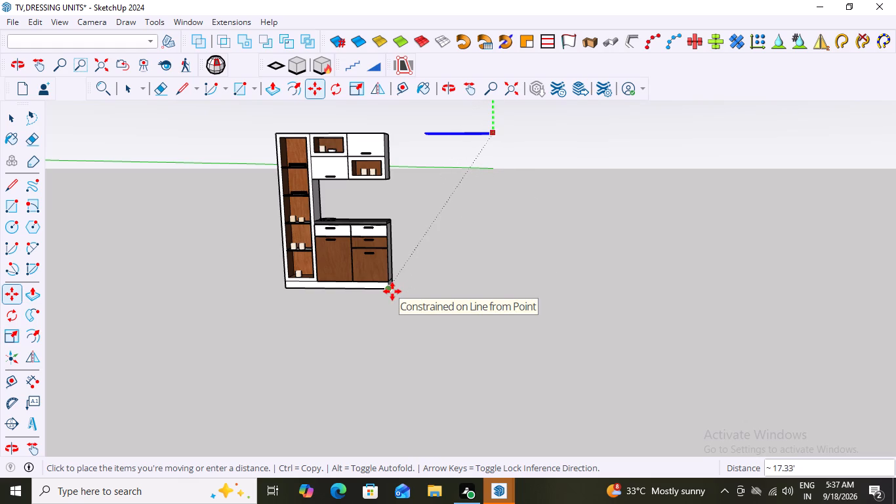
scroll(487, 337, "down", 7)
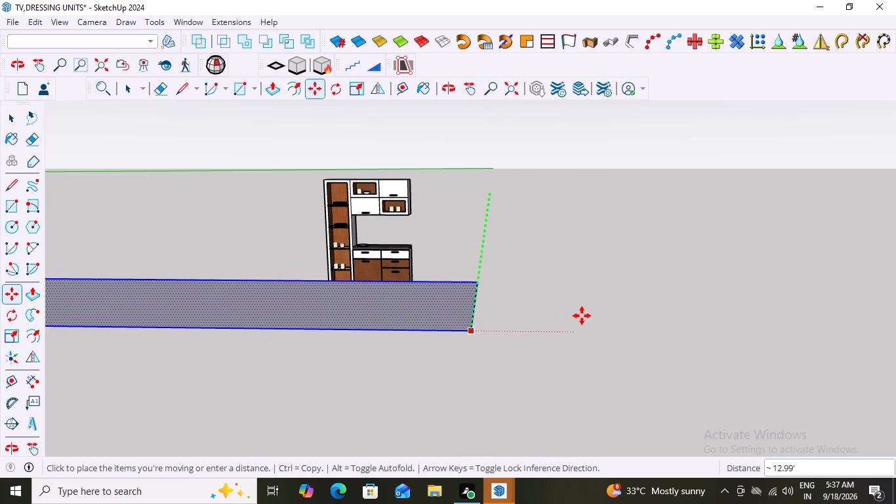
scroll(584, 314, "down", 20)
scroll(584, 314, "down", 2)
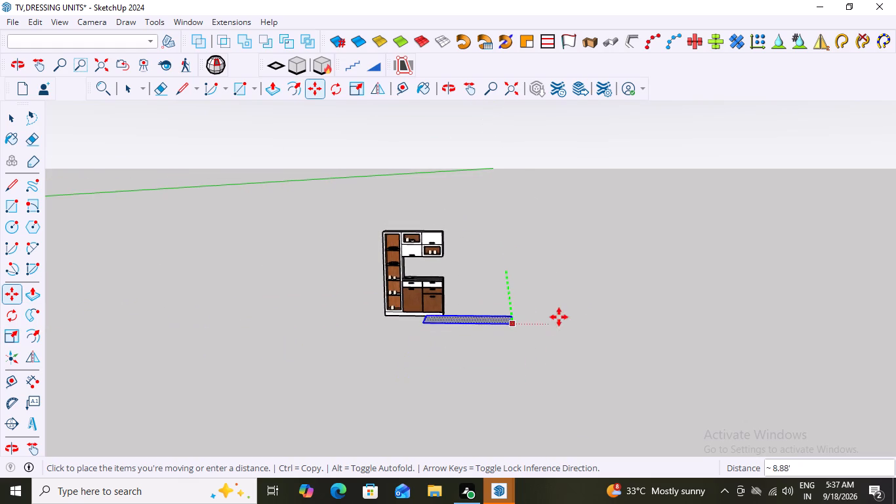
scroll(621, 321, "down", 8)
scroll(635, 327, "up", 1)
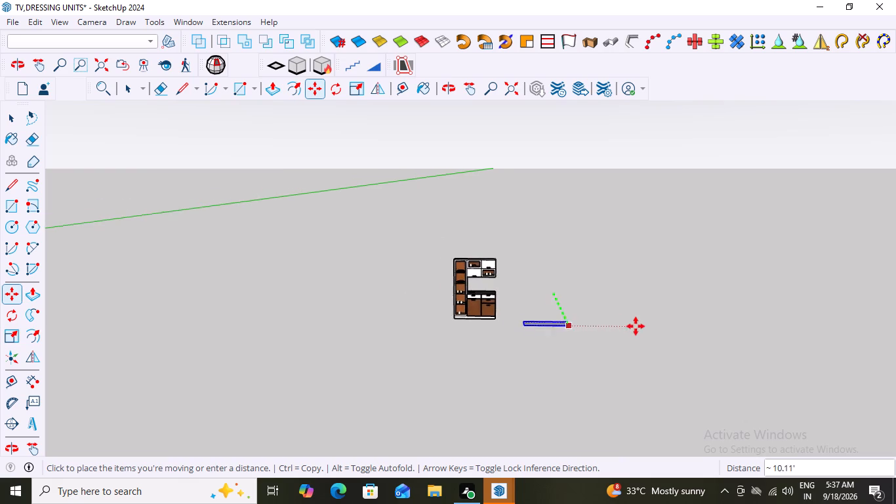
scroll(636, 326, "up", 10)
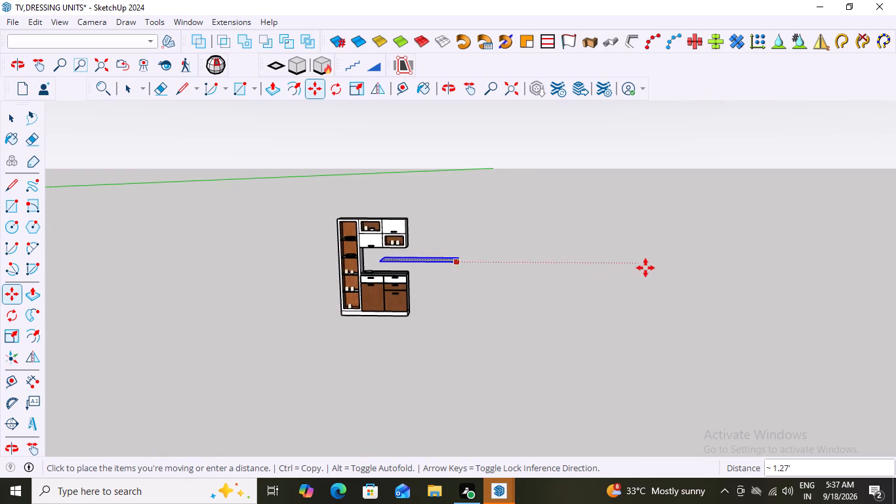
key("Up")
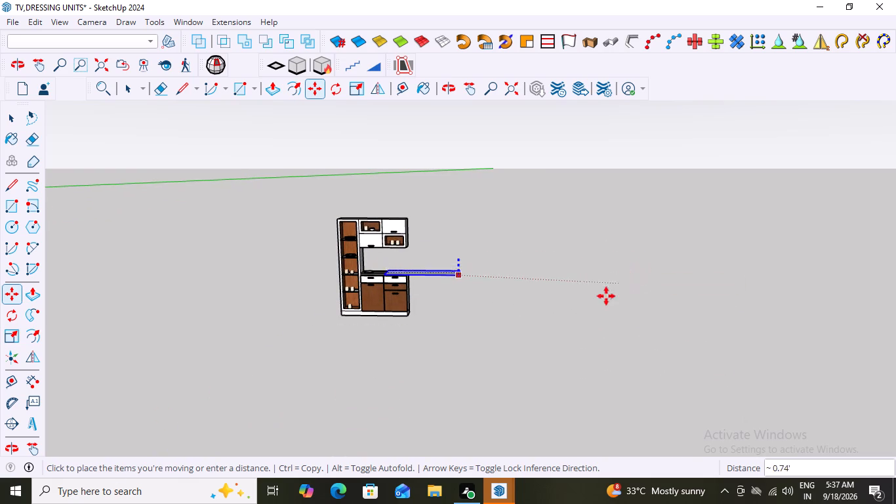
key("Left")
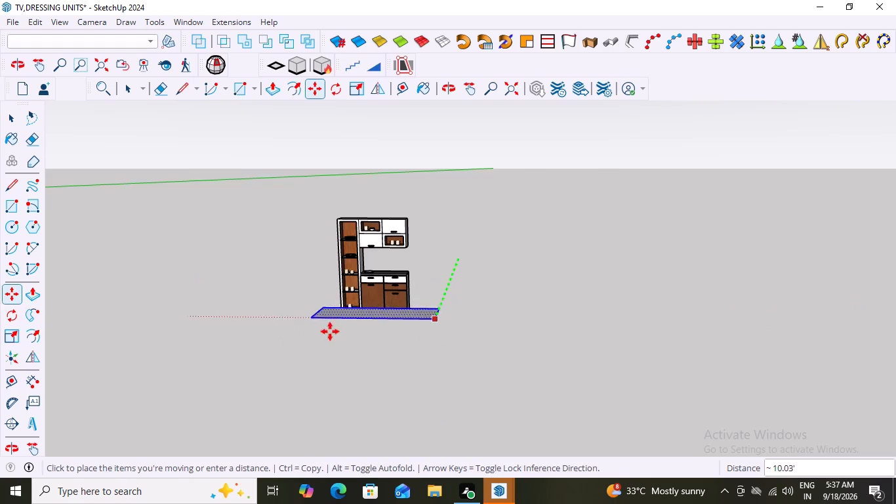
scroll(496, 337, "down", 3)
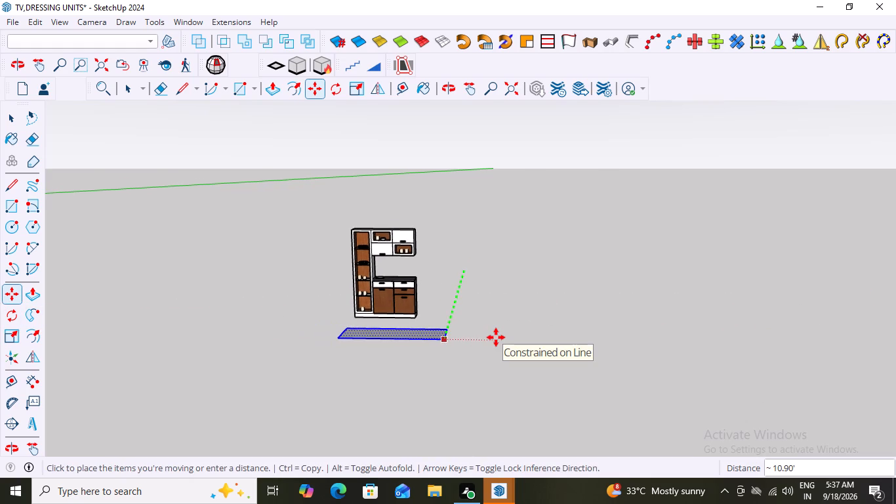
left_click(436, 341)
Move the flat rectangle about 4' by its front corner, placing it beside the drawer-side corner of the cabinet unit's base.
scroll(359, 357, "up", 3)
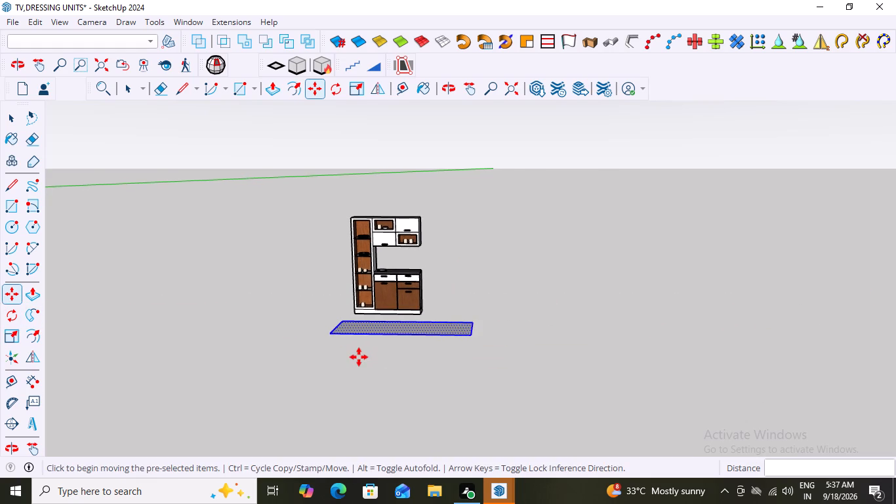
scroll(359, 357, "up", 1)
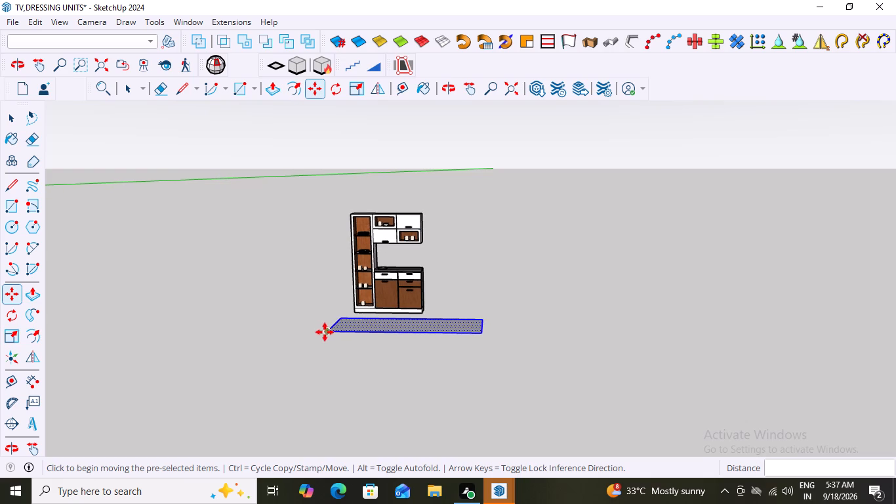
left_click(329, 331)
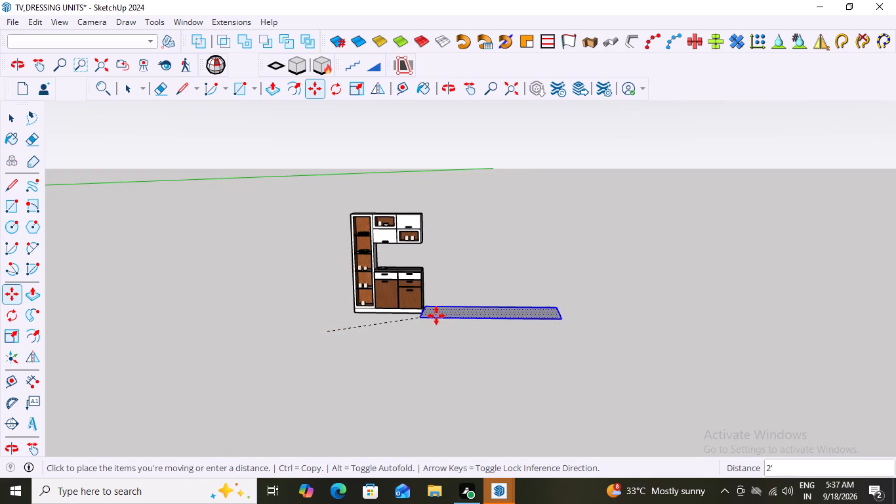
scroll(441, 315, "up", 2)
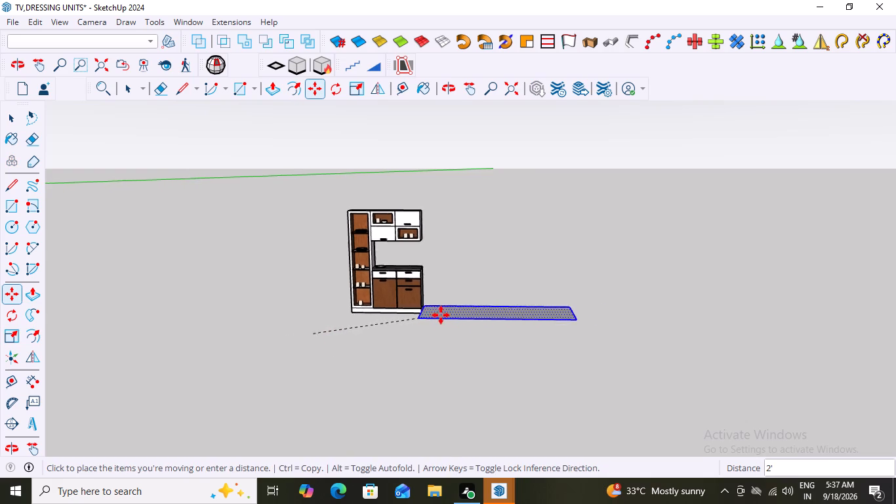
scroll(441, 315, "up", 3)
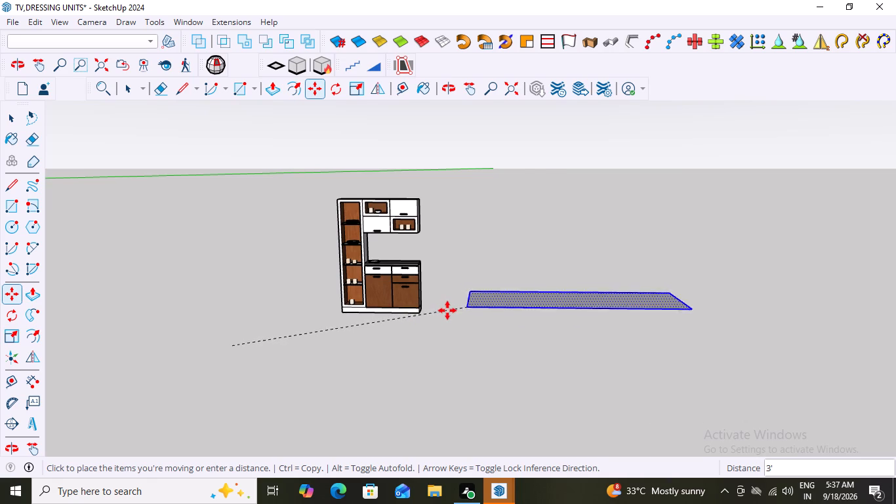
scroll(447, 310, "down", 3)
scroll(447, 310, "up", 2)
scroll(445, 310, "down", 2)
scroll(442, 310, "up", 6)
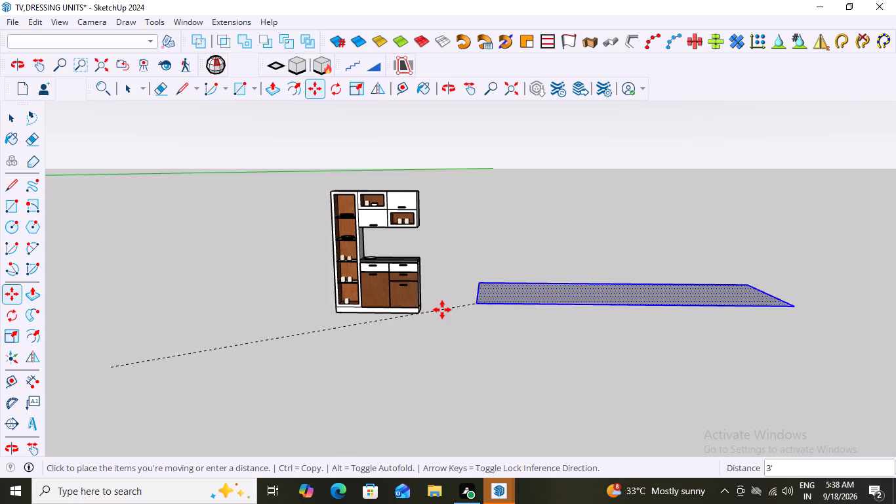
scroll(442, 309, "down", 6)
middle_click_drag(441, 327, 460, 342)
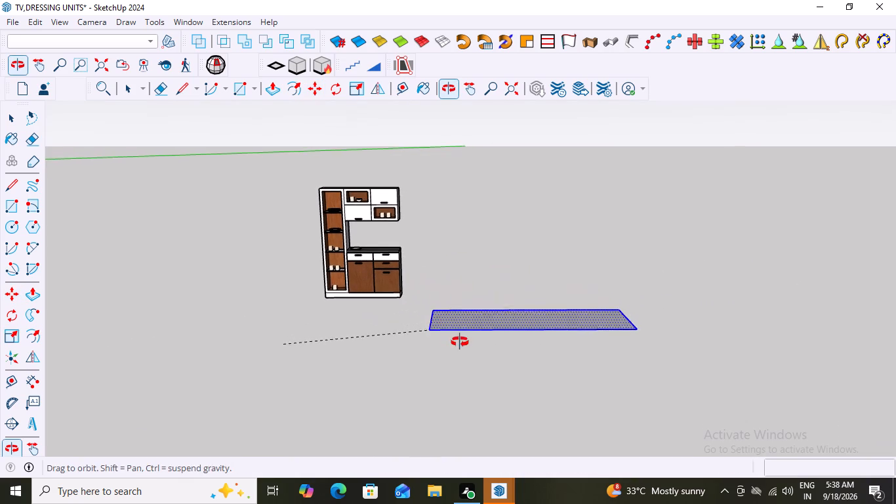
middle_click_drag(460, 342, 467, 346)
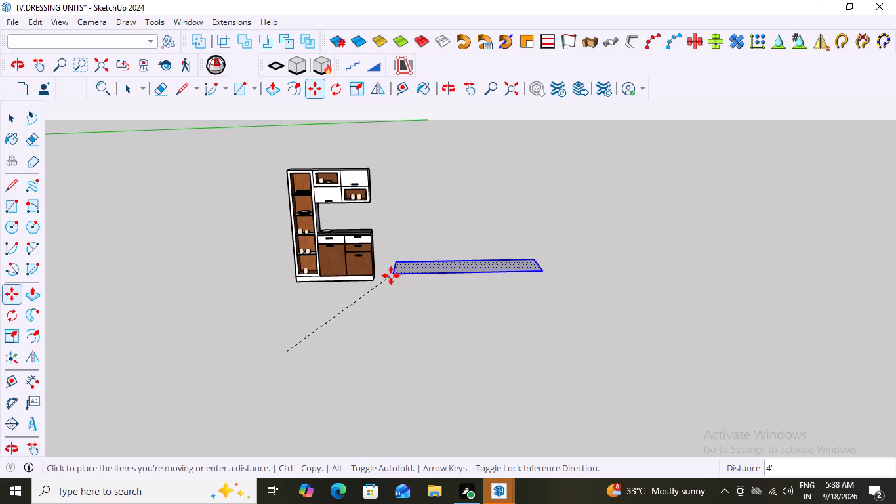
left_click(392, 276)
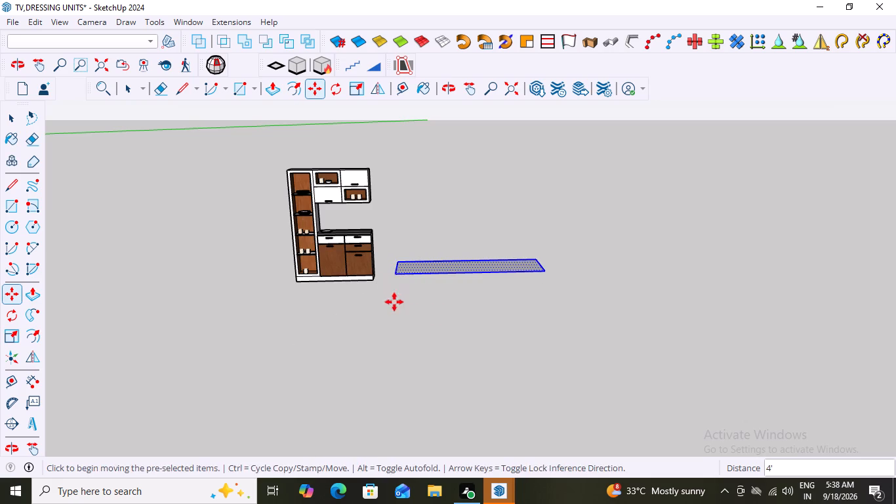
middle_click(444, 314)
middle_click_drag(440, 316, 441, 327)
scroll(440, 316, "down", 9)
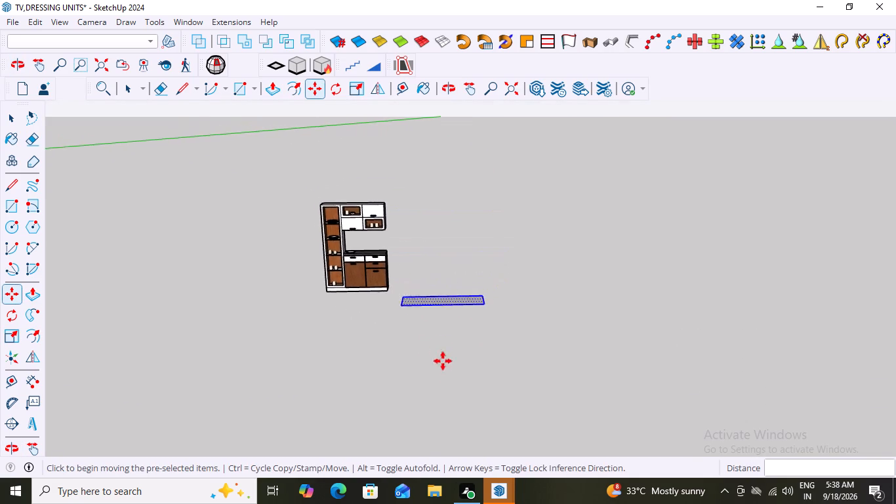
scroll(443, 361, "down", 1)
scroll(485, 356, "up", 6)
key("space")
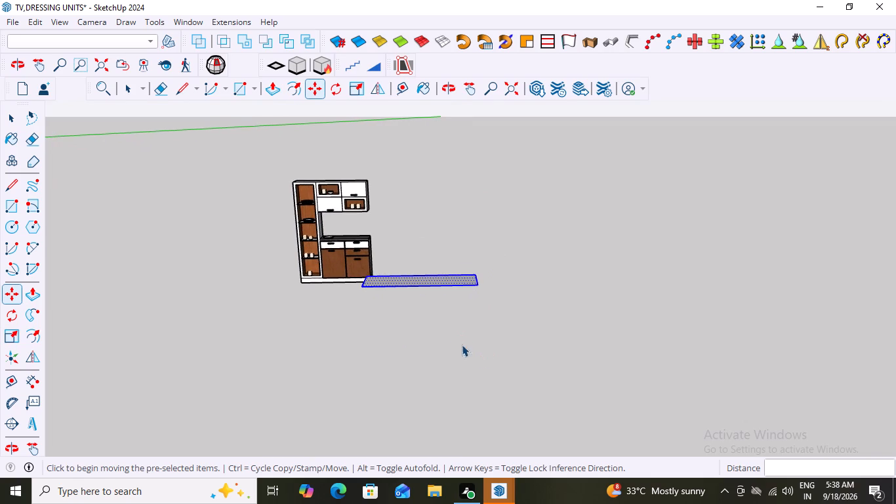
Move the whole flat rectangle about 0.42' along the red axis, away from the cabinet unit's drawer side.
scroll(407, 296, "down", 4)
middle_click(462, 305)
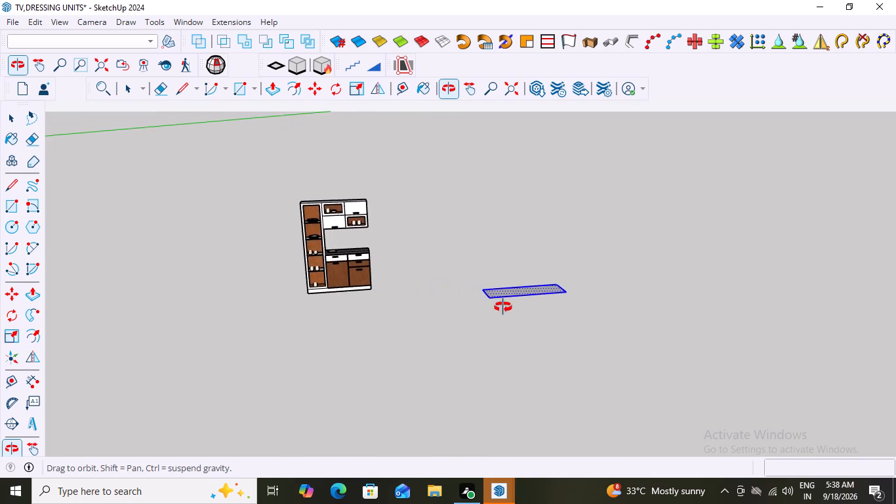
scroll(377, 287, "up", 11)
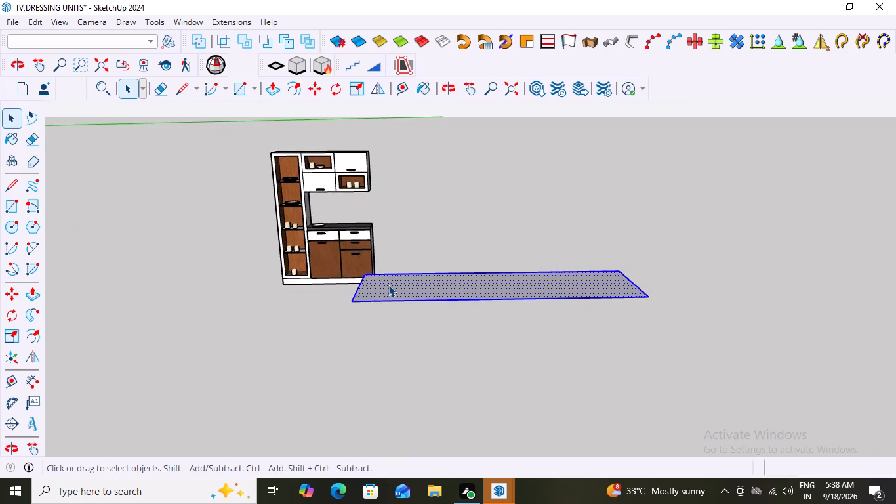
scroll(388, 285, "up", 5)
left_click(429, 303)
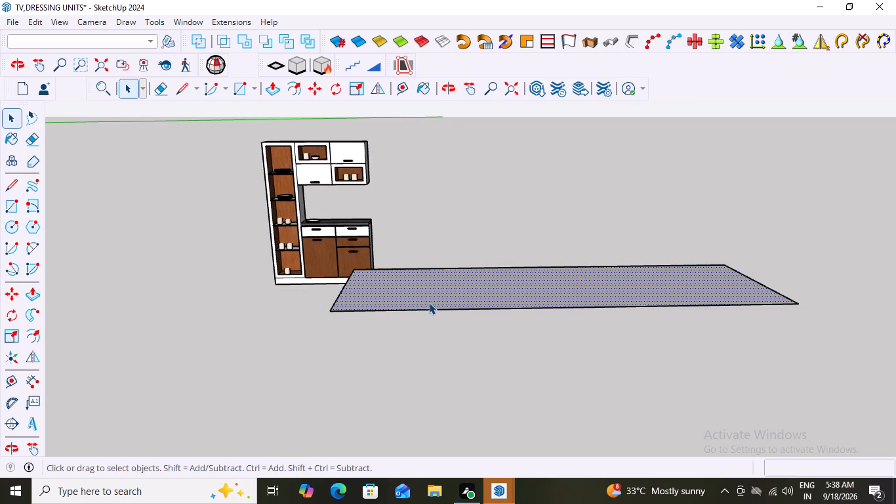
left_click(429, 303)
left_click(429, 303)
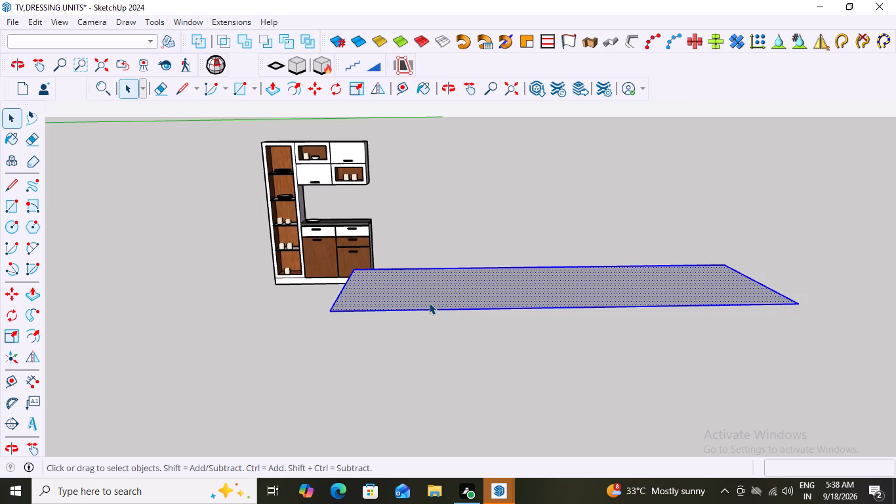
key("m")
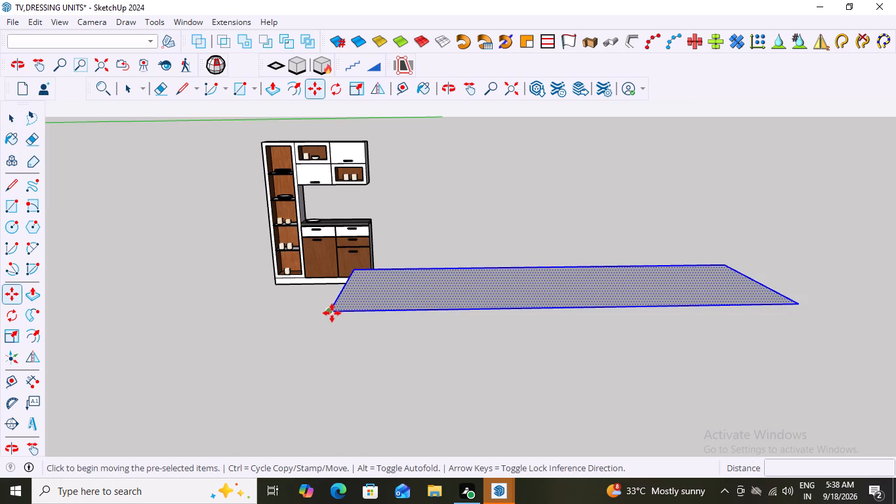
left_click(332, 310)
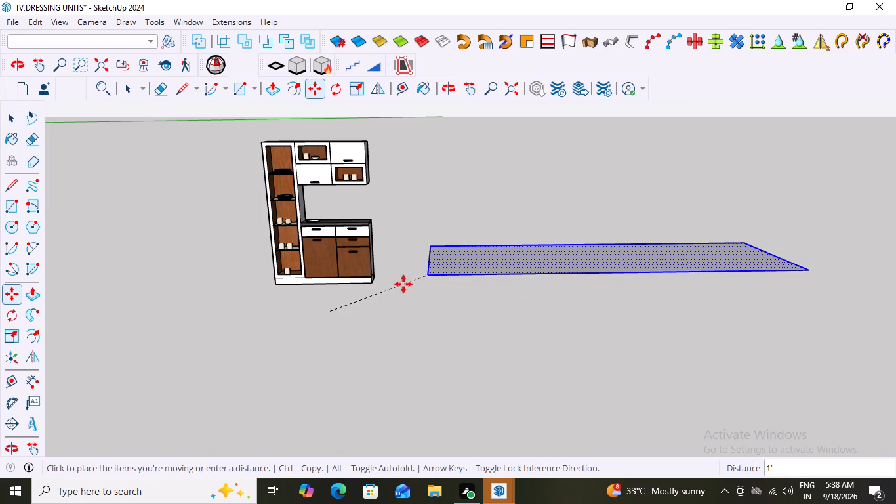
key("Left")
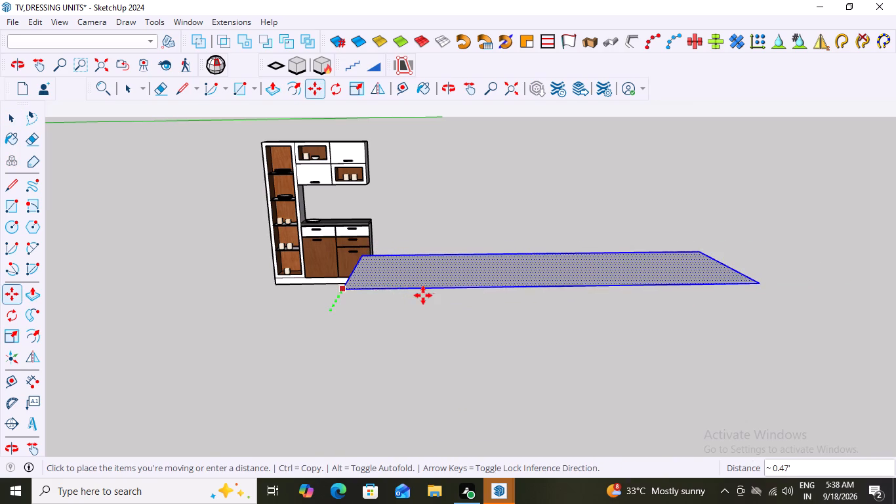
key("Down")
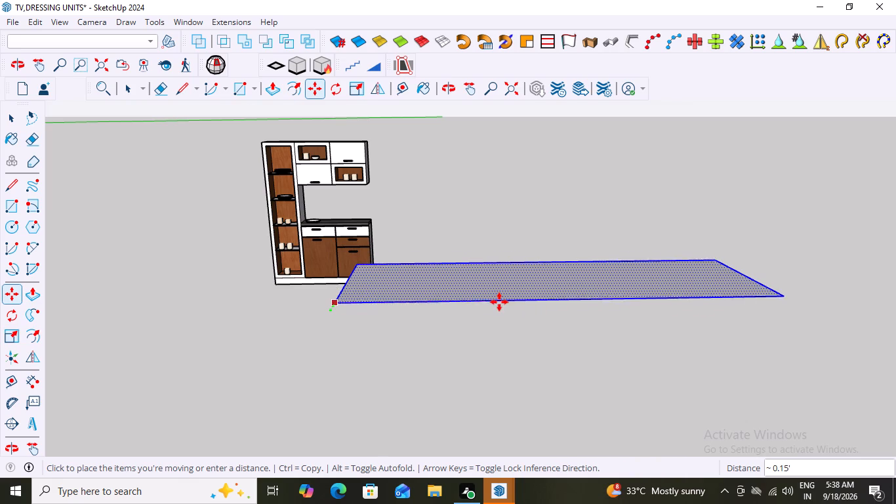
key("Up")
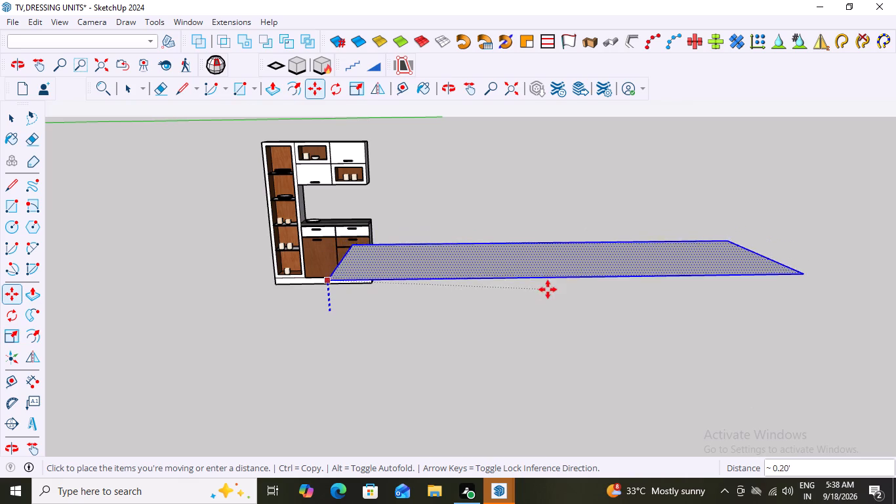
key("Right")
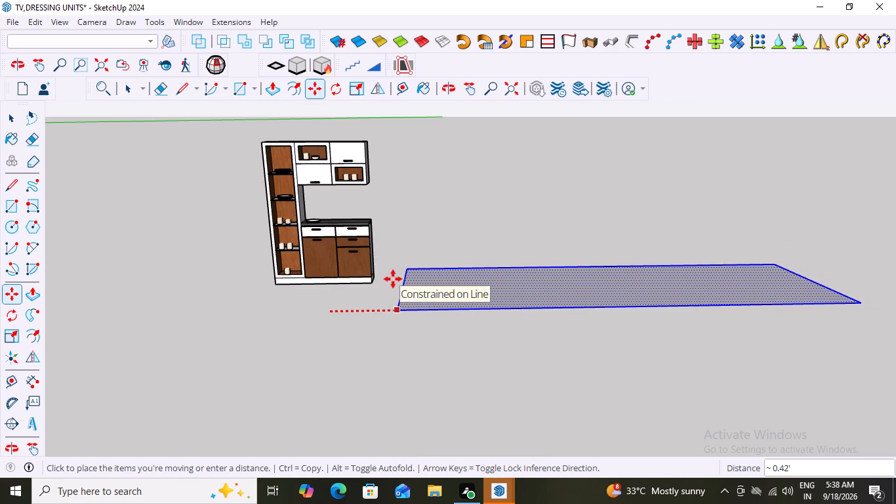
left_click(395, 278)
Examine the flat rectangle's height and position relative to the cabinet unit from several distances and low angles.
scroll(420, 329, "down", 2)
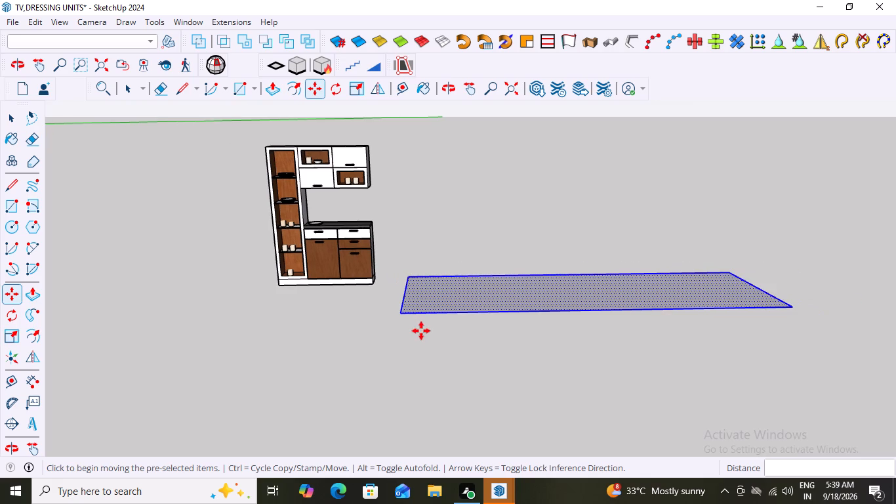
scroll(439, 335, "down", 2)
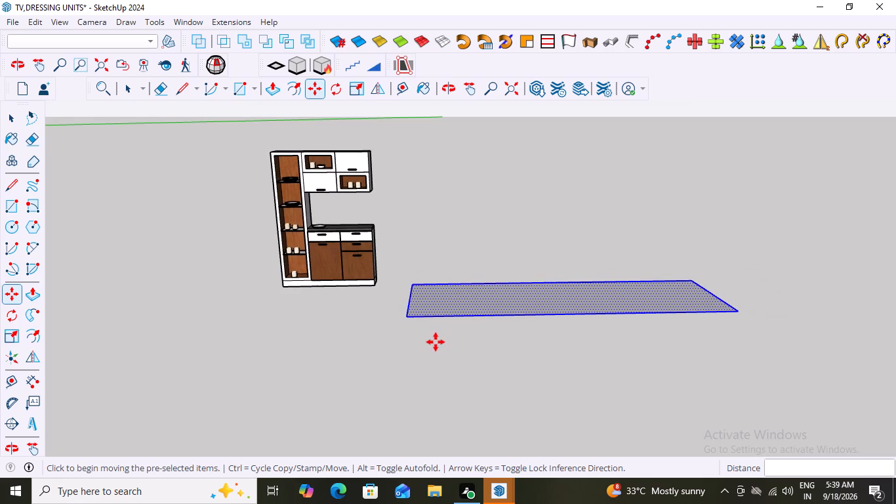
key("space")
scroll(436, 342, "down", 9)
middle_click_drag(441, 369, 419, 372)
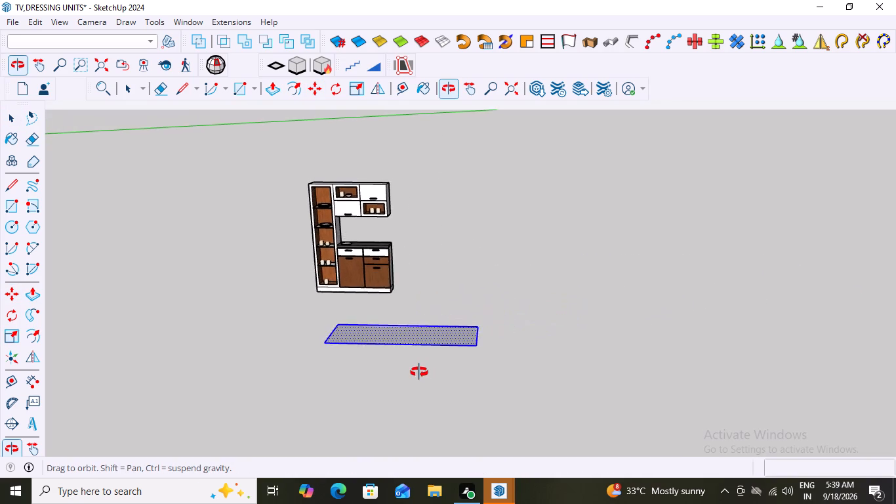
middle_click_drag(419, 372, 455, 366)
scroll(455, 366, "down", 15)
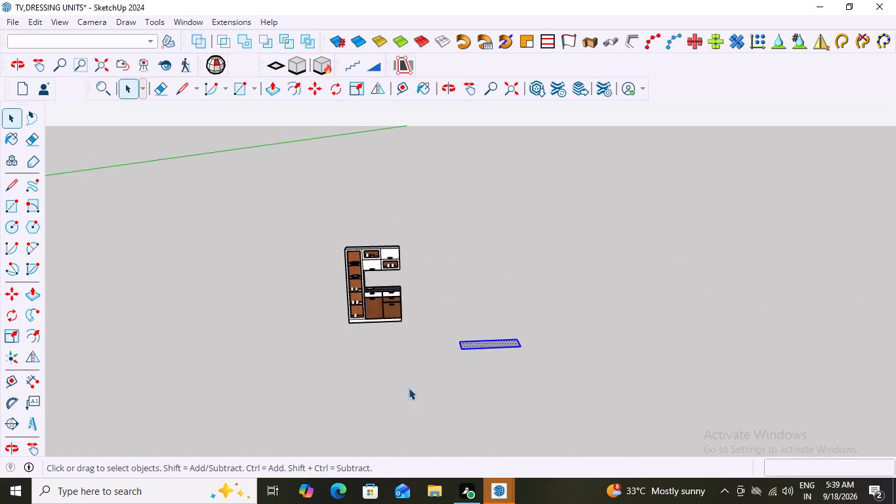
scroll(409, 388, "down", 16)
scroll(461, 376, "down", 5)
scroll(464, 375, "up", 1)
scroll(471, 373, "down", 4)
scroll(472, 372, "up", 20)
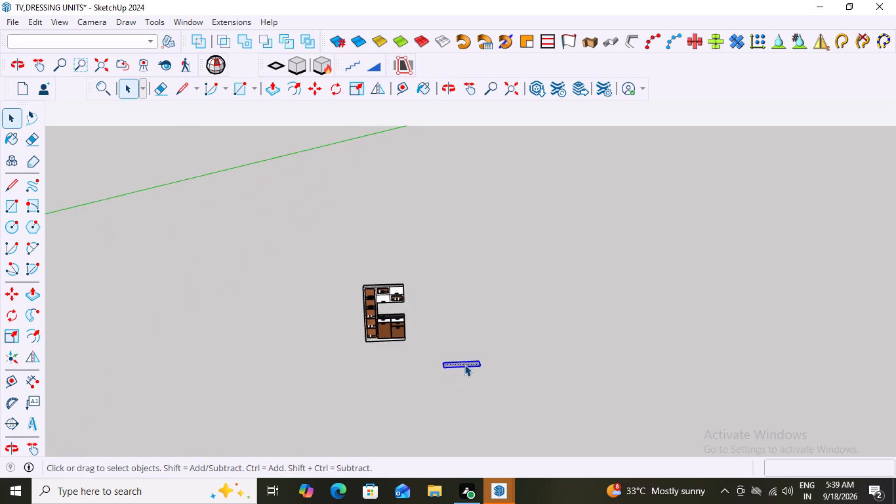
scroll(464, 364, "up", 1)
middle_click_drag(464, 364, 220, 288)
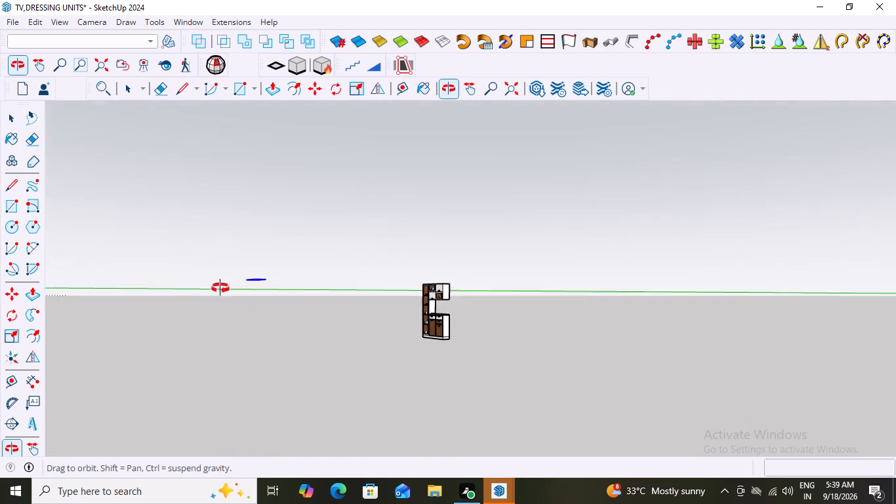
middle_click_drag(220, 288, 319, 244)
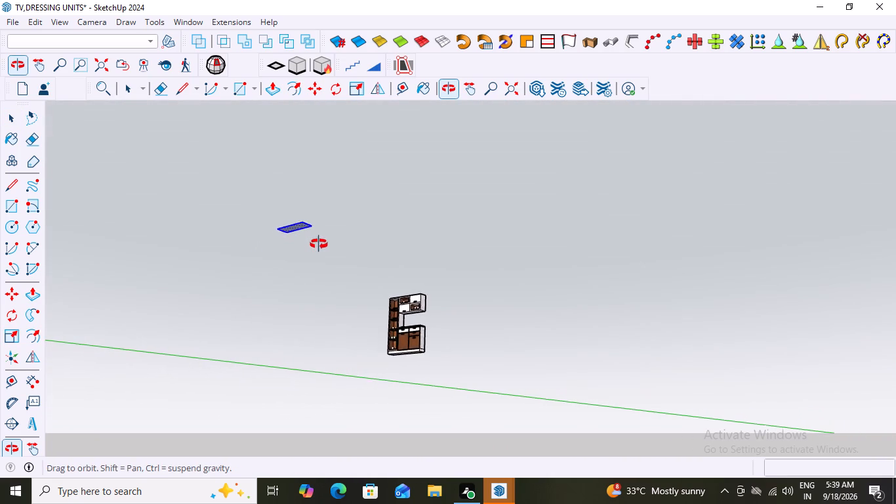
middle_click_drag(319, 244, 331, 245)
middle_click_drag(331, 245, 420, 265)
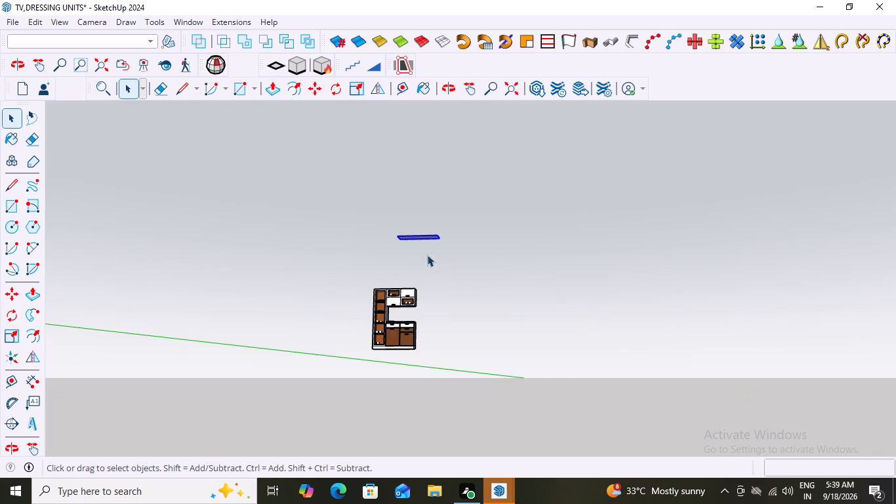
Move the flat rectangle by its corner about 6.27' down along the blue axis, towards the level of the cabinet unit's base.
scroll(410, 230, "up", 7)
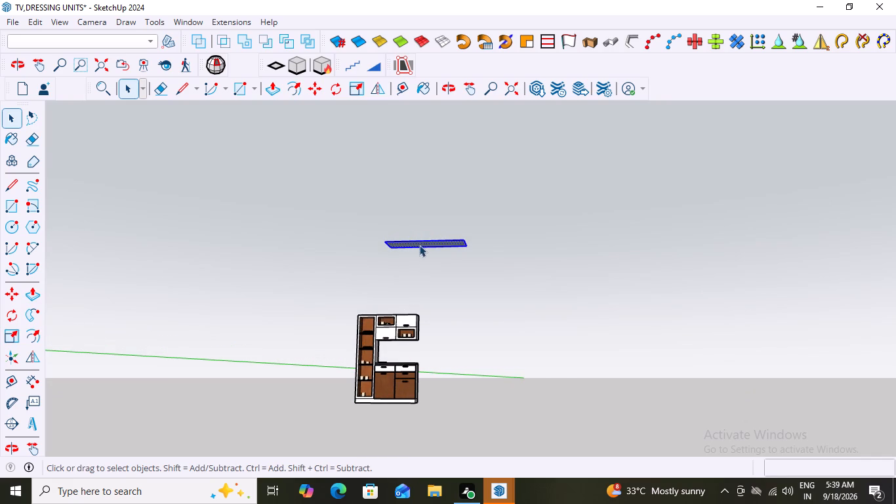
key("m")
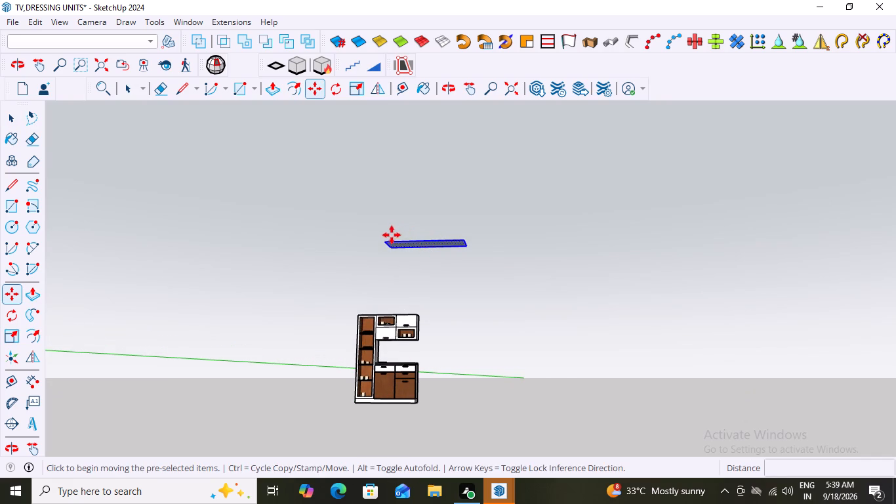
left_click(386, 240)
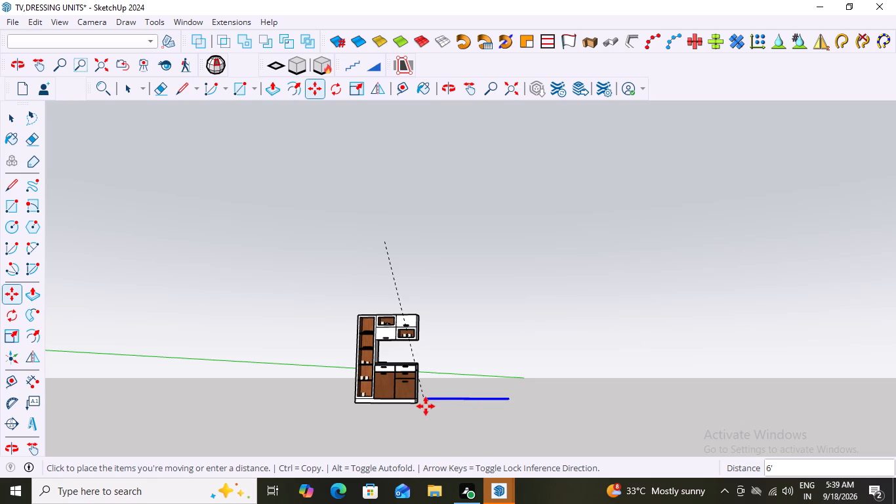
key("Up")
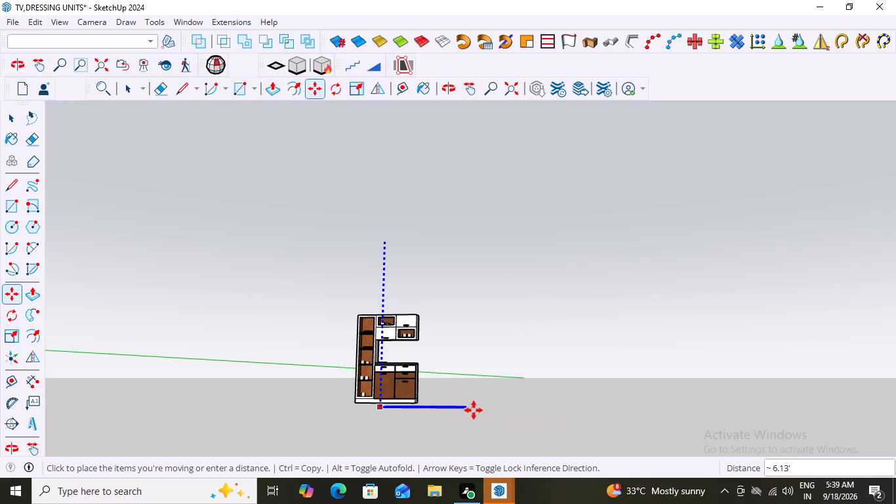
left_click(474, 413)
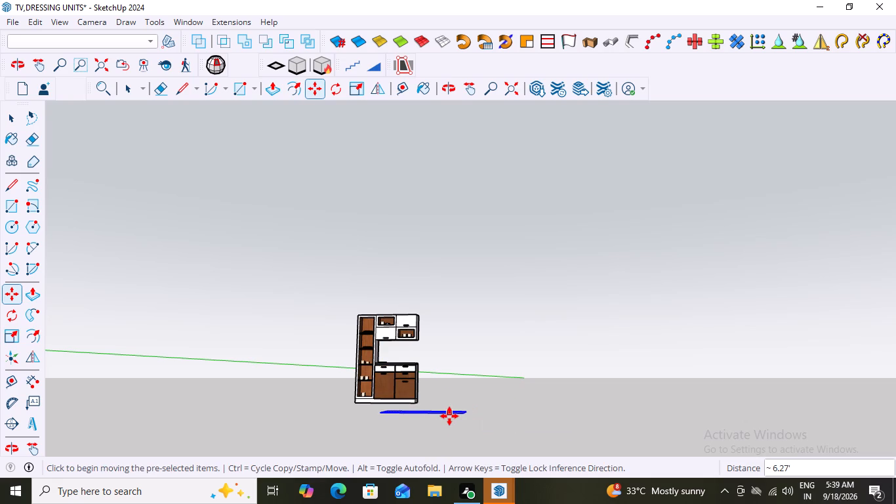
Examine the lowered rectangle's position against the cabinet unit's base from several angles.
scroll(415, 423, "up", 6)
middle_click_drag(427, 417, 449, 407)
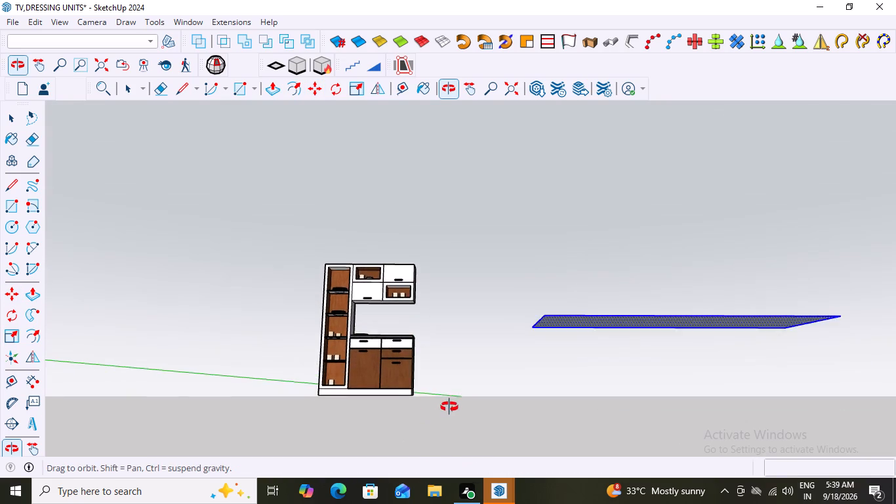
middle_click_drag(449, 407, 448, 405)
scroll(445, 415, "down", 7)
middle_click_drag(445, 410, 446, 440)
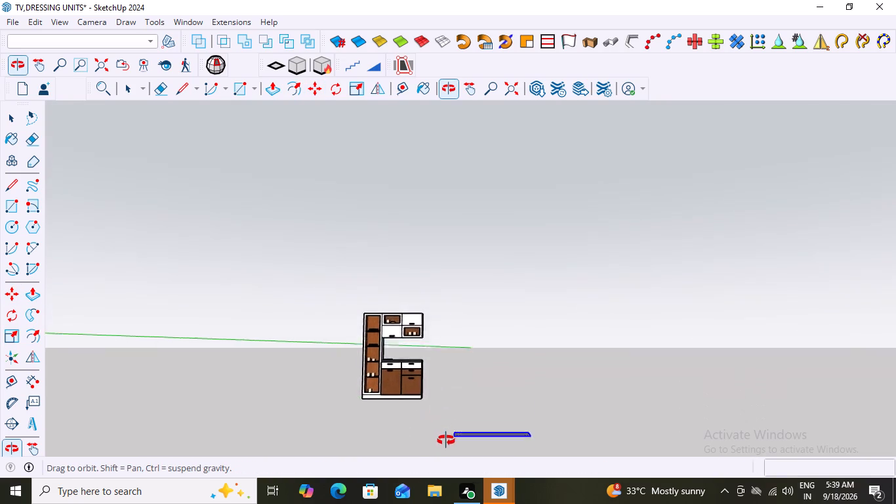
middle_click_drag(446, 440, 445, 436)
middle_click(444, 429)
scroll(444, 428, "down", 3)
middle_click(444, 428)
Move the flat rectangle by its corner about 0.99' down along the blue axis, towards the cabinet unit's base level.
scroll(467, 299, "up", 3)
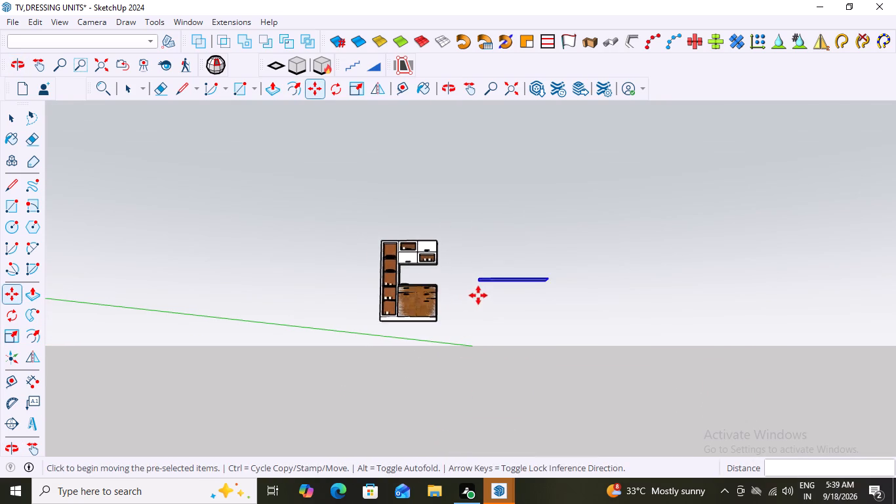
scroll(486, 289, "up", 7)
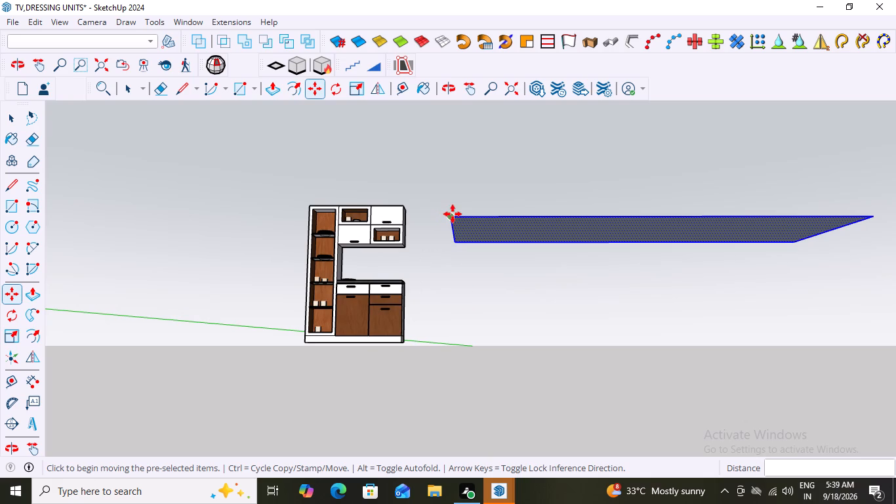
left_click_drag(453, 215, 454, 220)
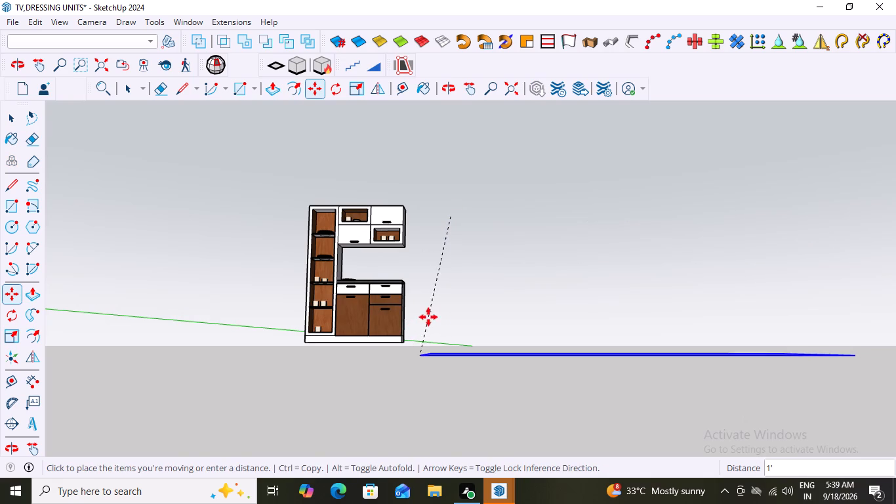
key("Right")
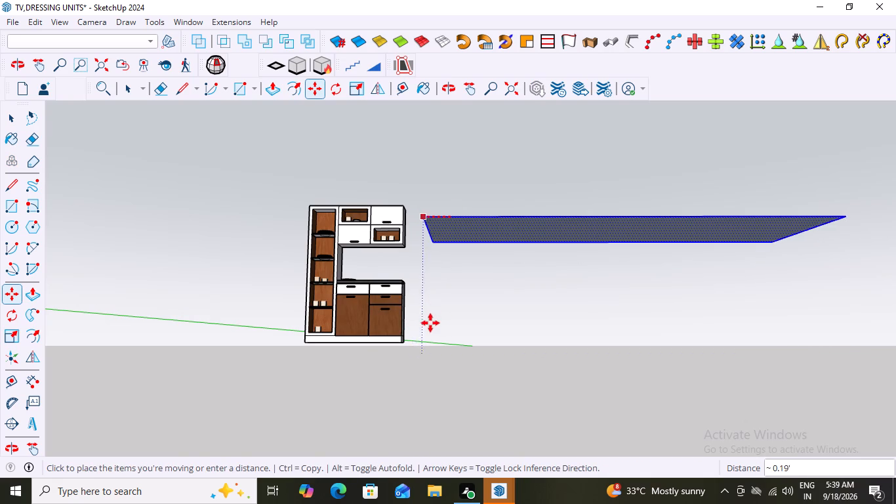
key("Left")
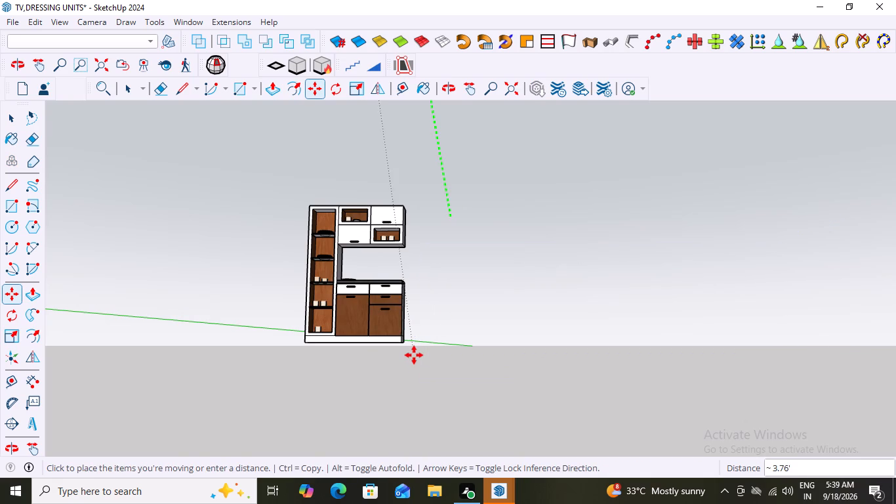
key("Up")
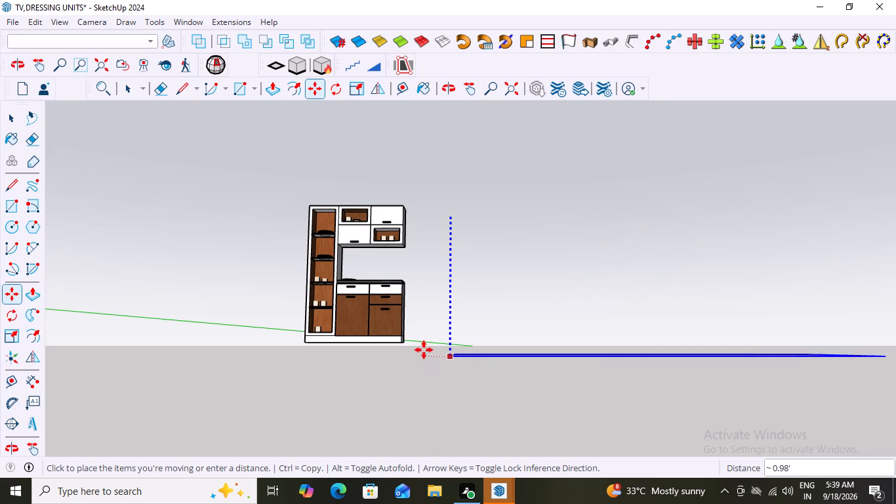
key("Right")
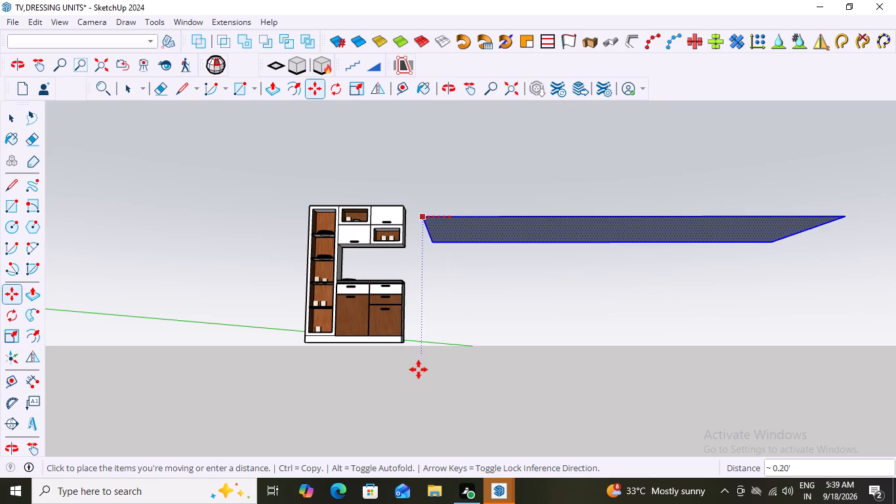
key("Up")
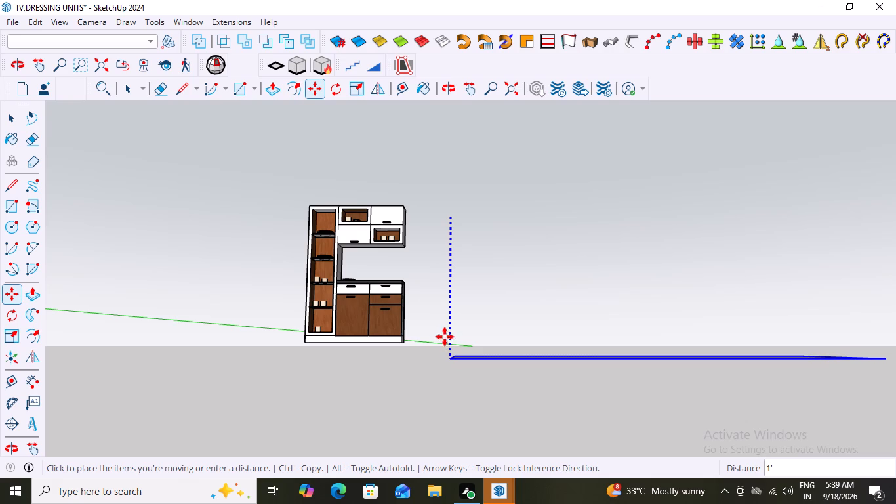
key("Left")
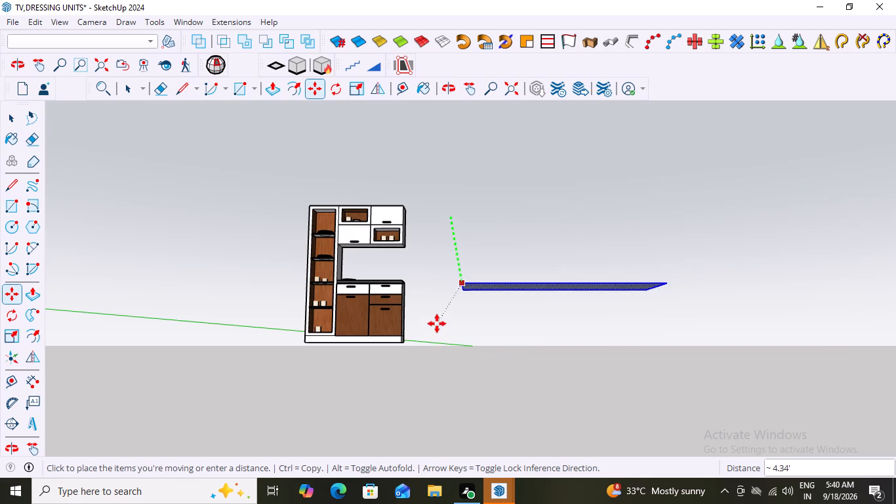
key("Down")
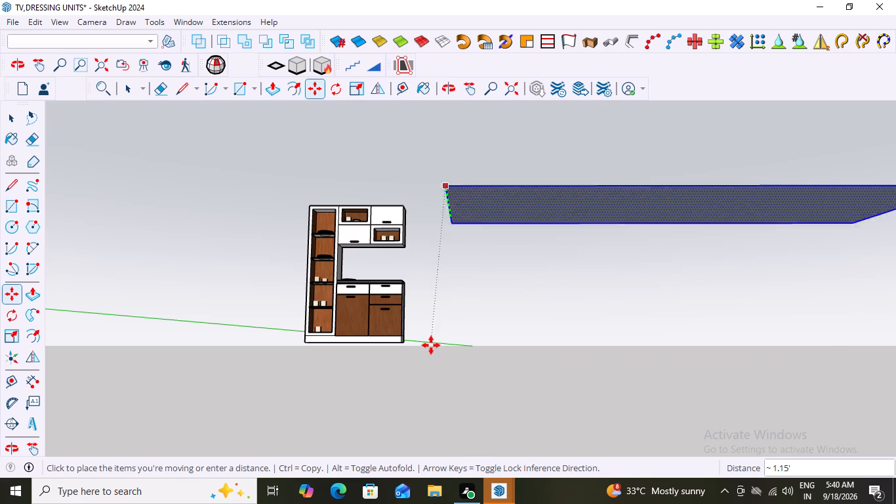
key("Up")
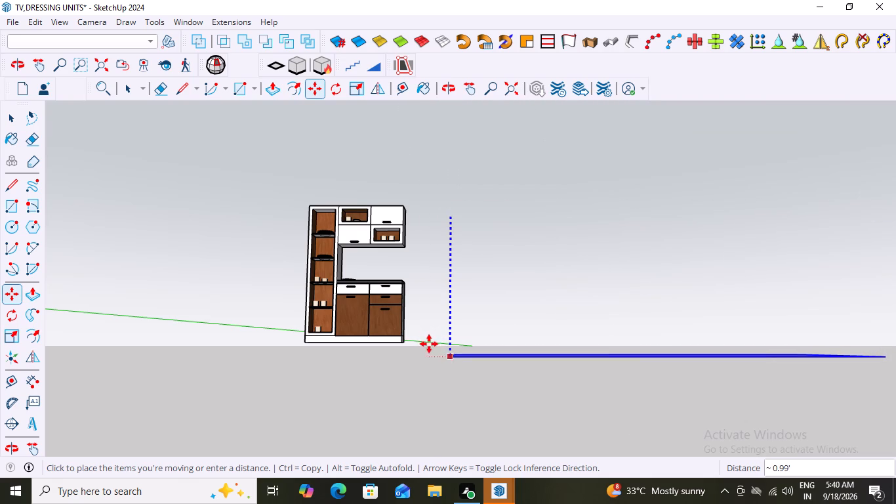
left_click(430, 344)
key("space")
Examine the lowered rectangle's position relative to the cabinet unit's base from several distances and angles.
scroll(433, 380, "down", 7)
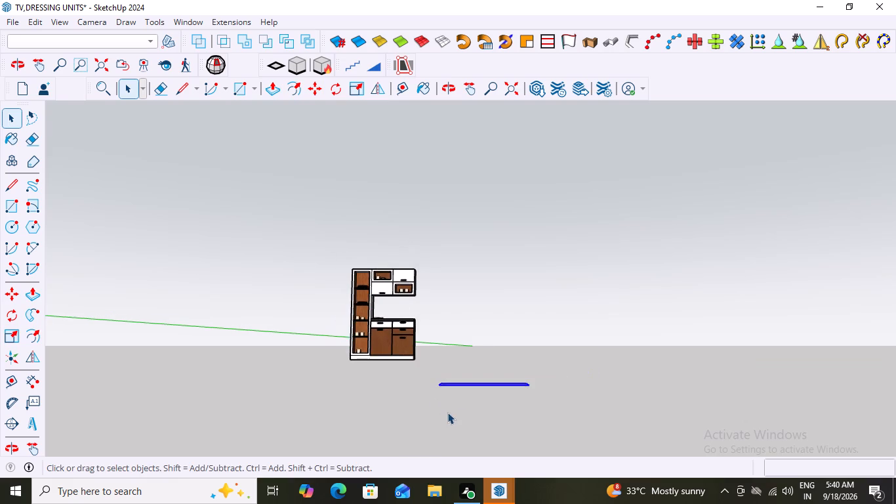
middle_click_drag(480, 402, 472, 398)
scroll(480, 402, "down", 1)
middle_click(472, 398)
scroll(472, 398, "up", 1)
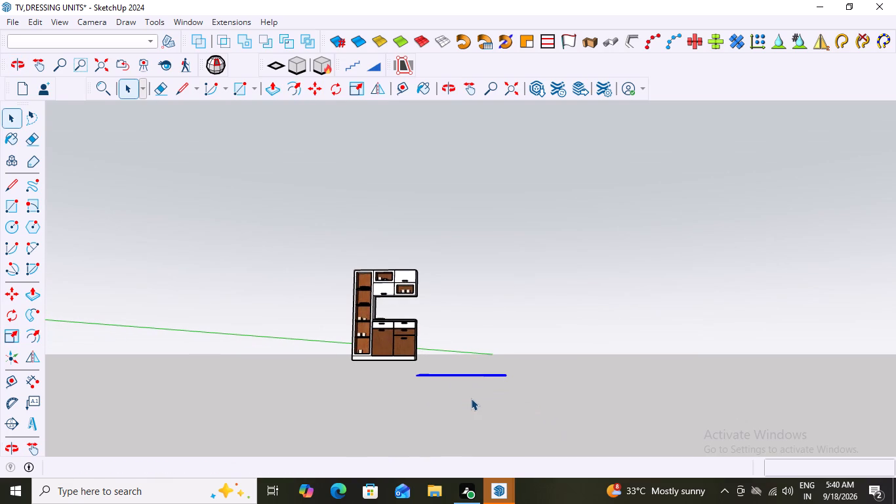
key("space")
key("space")
key("space")
middle_click_drag(489, 387, 493, 423)
scroll(497, 401, "down", 6)
middle_click(497, 401)
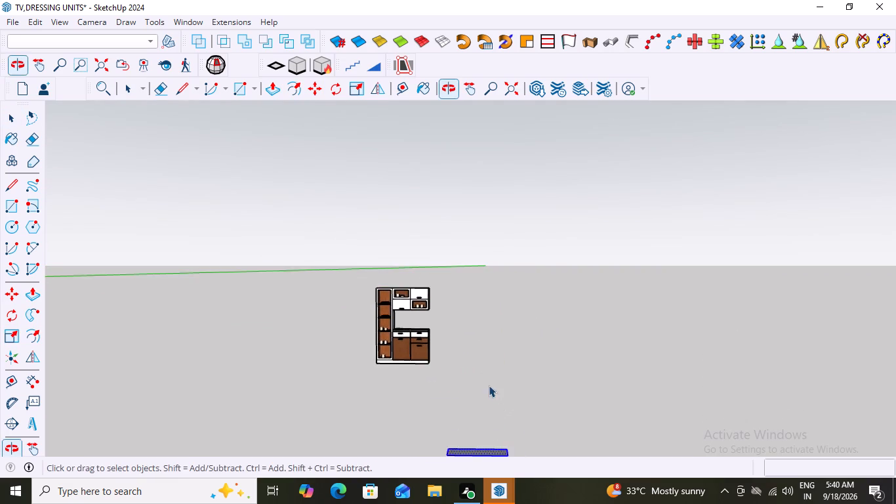
scroll(489, 385, "down", 8)
scroll(476, 439, "up", 13)
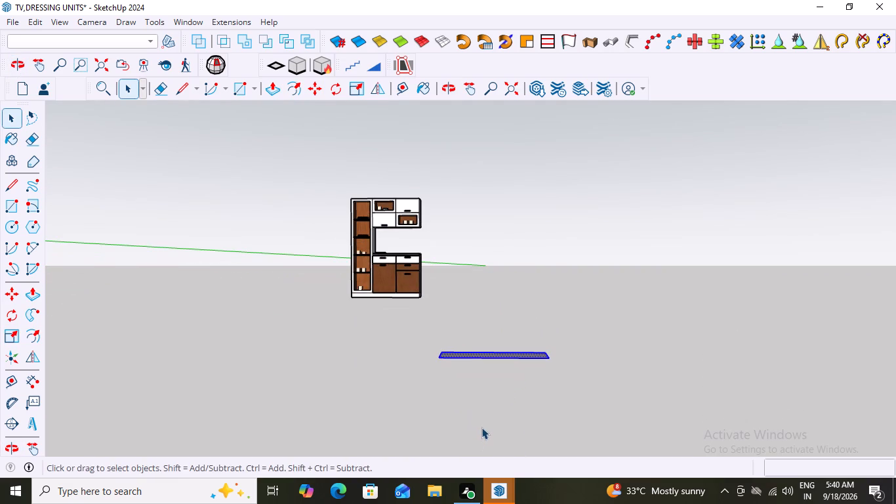
middle_click_drag(473, 408, 470, 424)
scroll(470, 424, "down", 6)
scroll(465, 427, "up", 2)
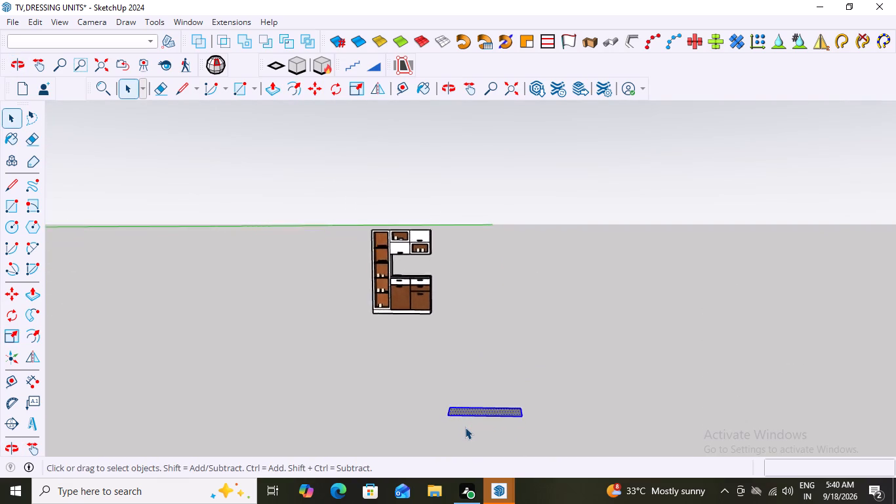
scroll(465, 427, "up", 6)
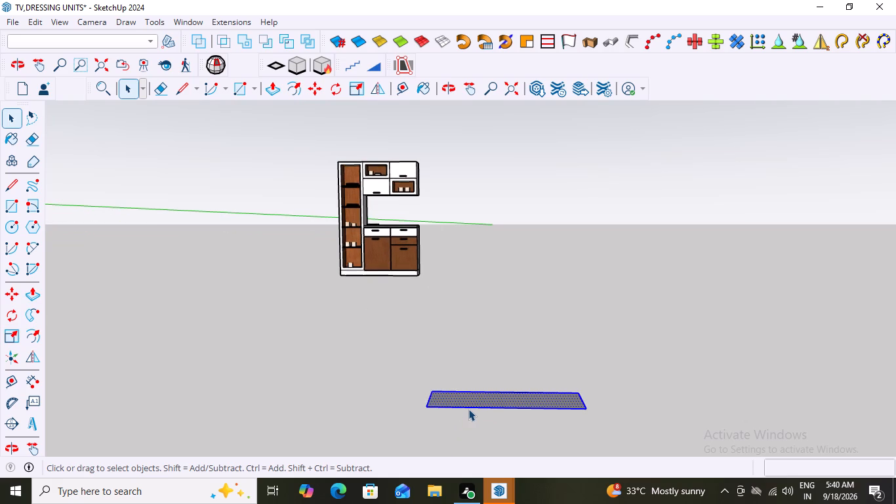
Push/Pull the flat rectangle's face up 4" to form the new unit's base block.
triple_click(479, 402)
left_click(479, 402)
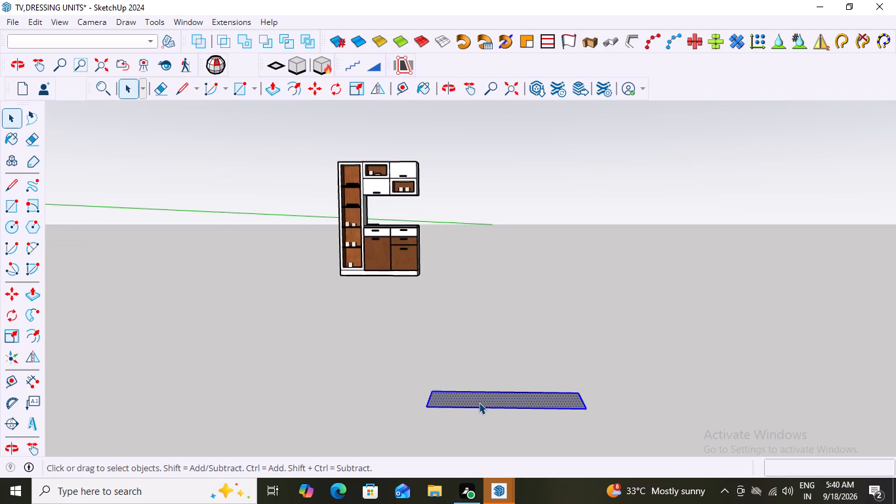
triple_click(479, 402)
key("p")
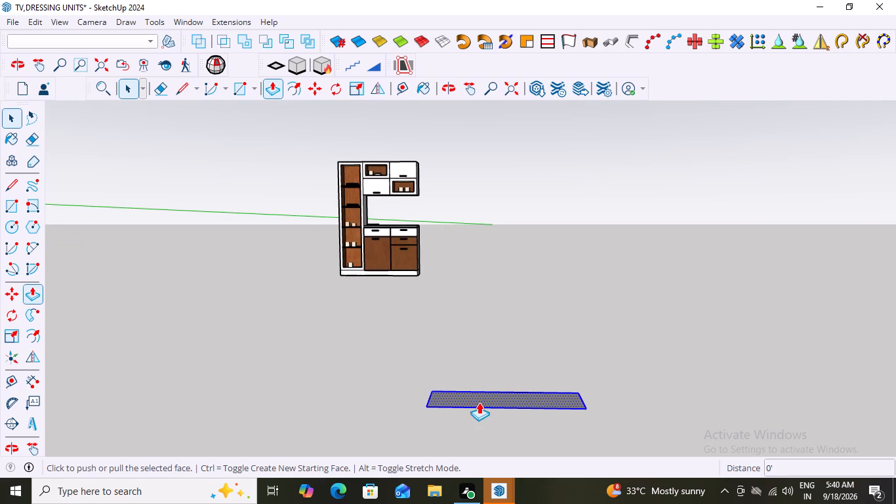
left_click(484, 390)
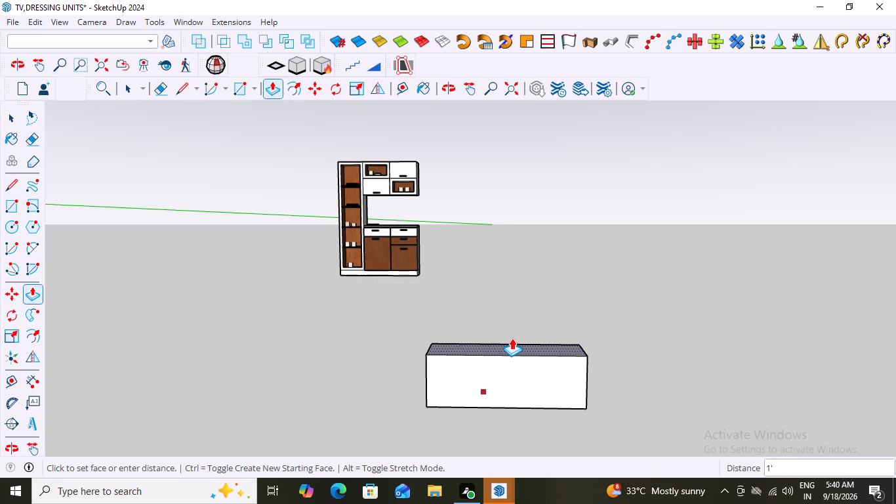
key("4")
key("shift+quotedbl")
key("Return")
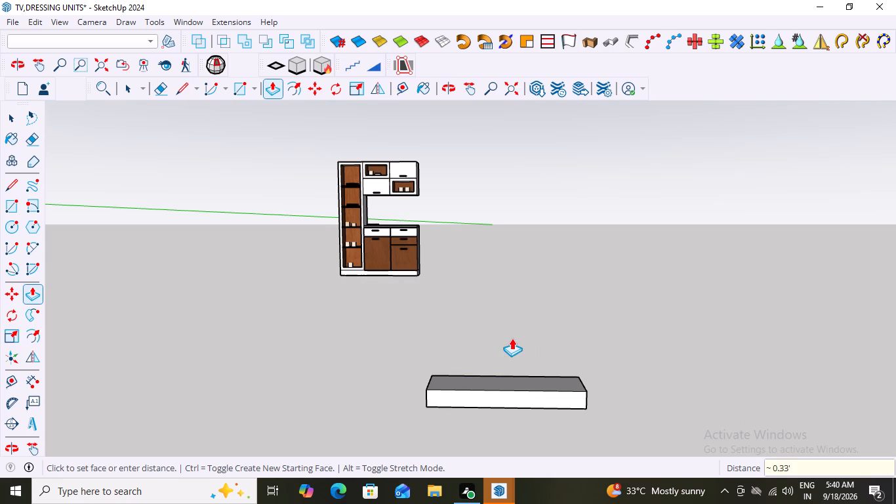
scroll(486, 406, "down", 2)
key("space")
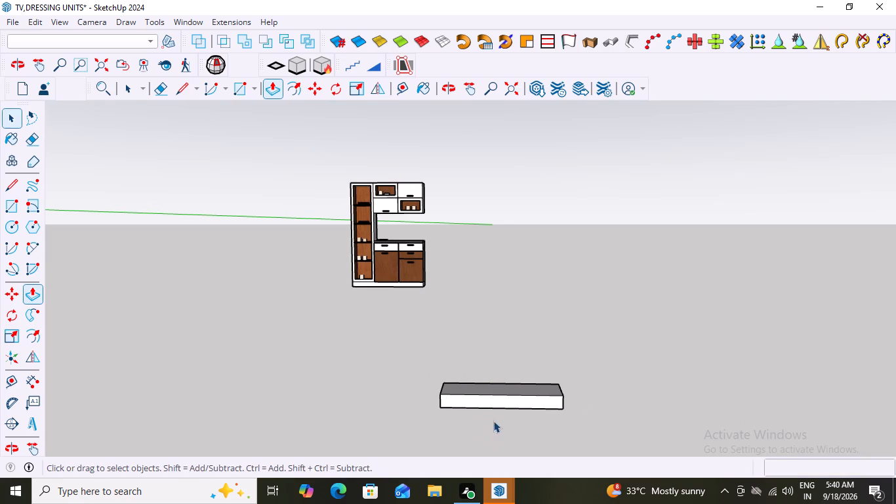
Move the whole cabinet unit by its front base corner about 25' towards the new base block, placing it beside the block.
middle_click_drag(509, 396, 506, 425)
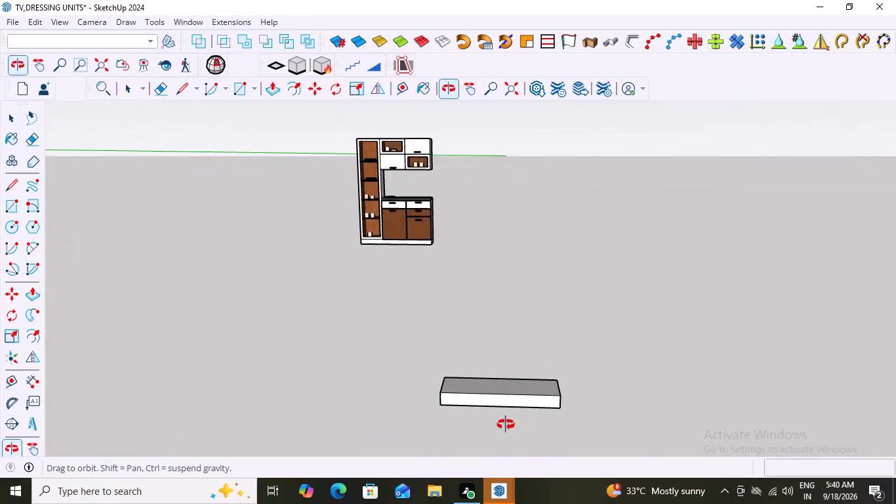
middle_click_drag(506, 425, 502, 425)
scroll(504, 427, "down", 3)
middle_click_drag(502, 413, 503, 417)
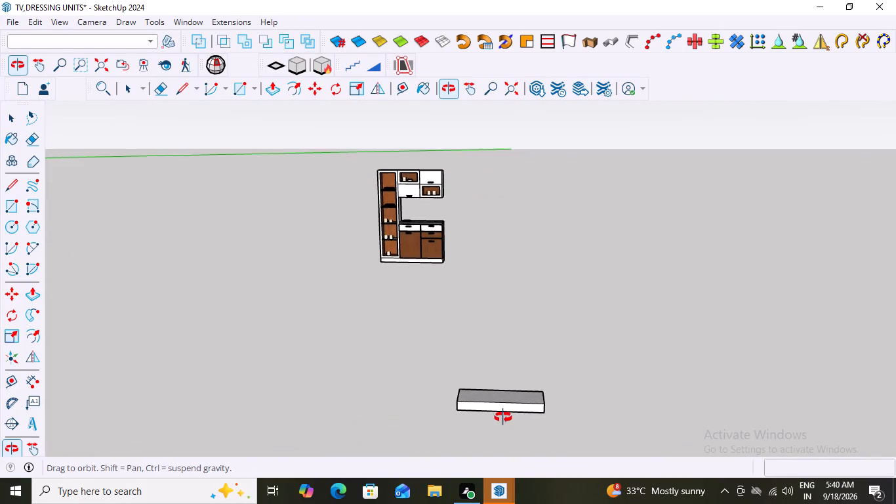
middle_click_drag(503, 417, 508, 432)
scroll(508, 432, "up", 3)
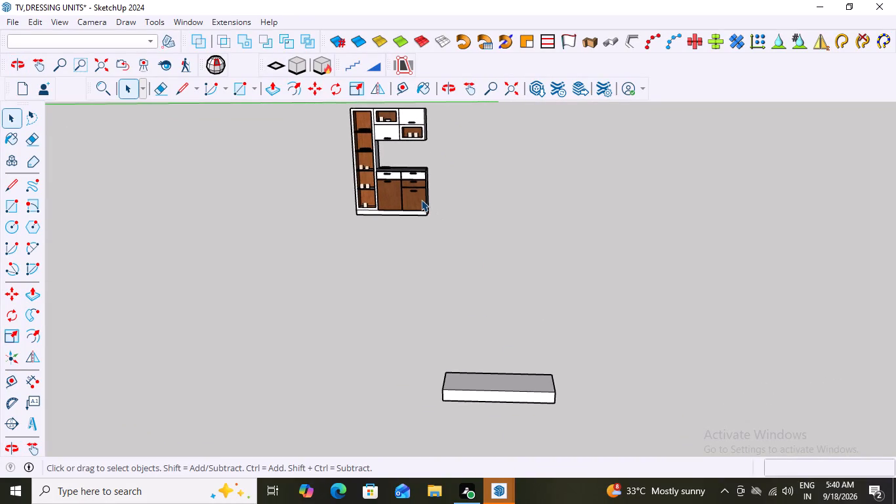
key("m")
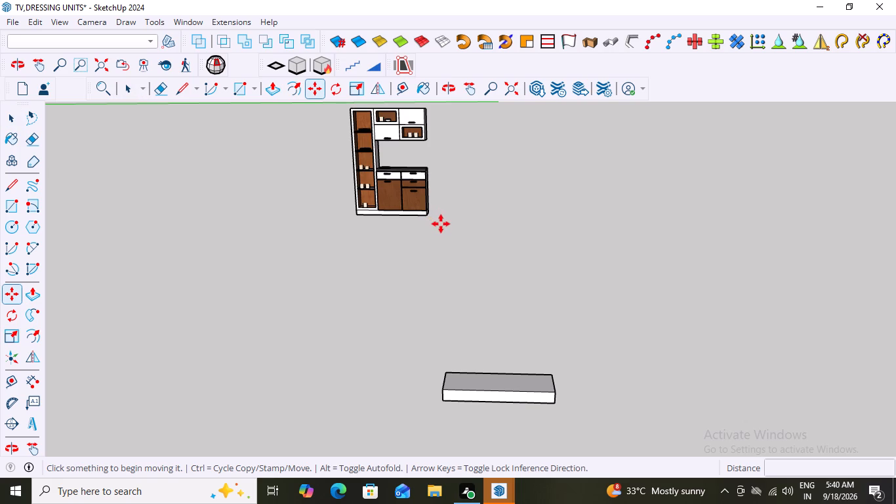
scroll(443, 226, "down", 4)
key("space")
left_click_drag(449, 100, 351, 211)
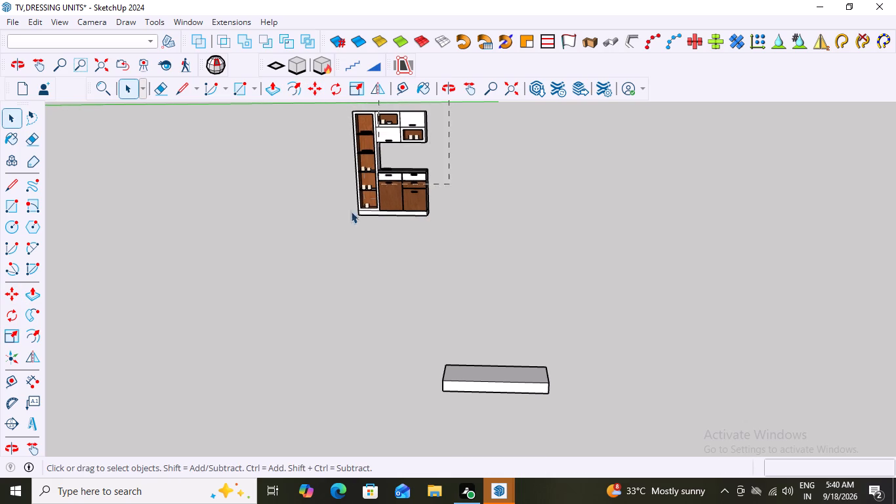
left_click_drag(351, 211, 328, 236)
key("m")
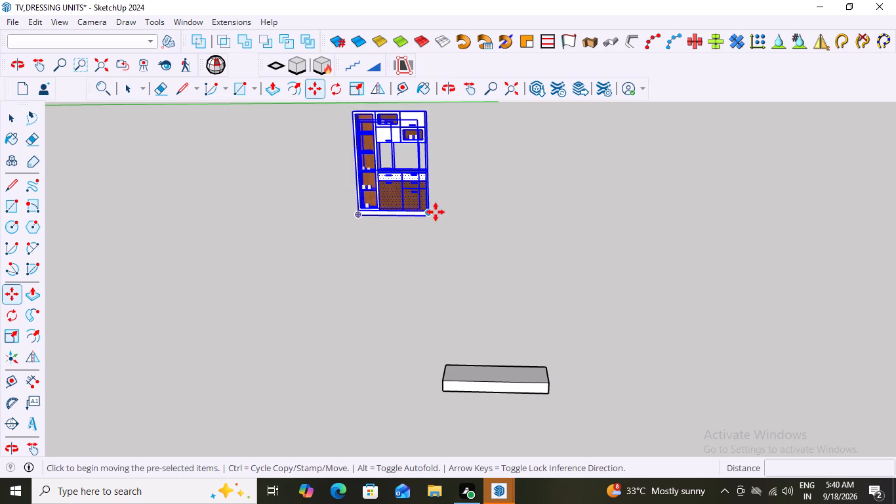
left_click(426, 216)
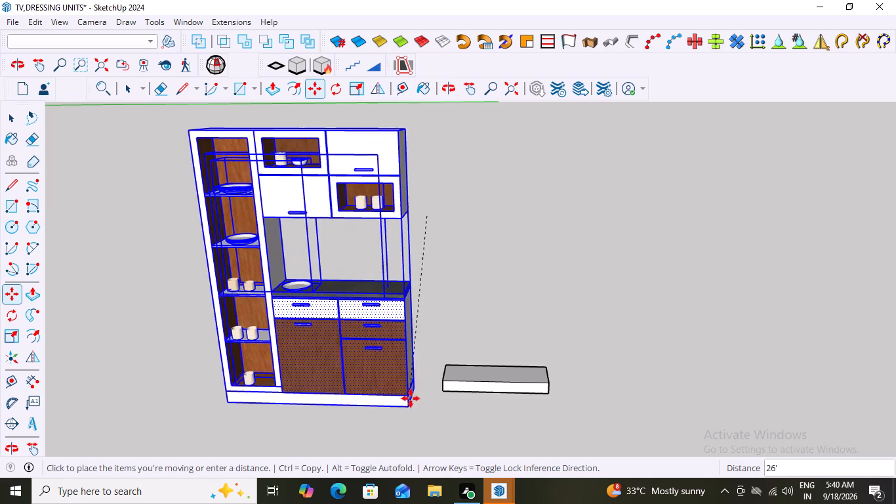
left_click(409, 396)
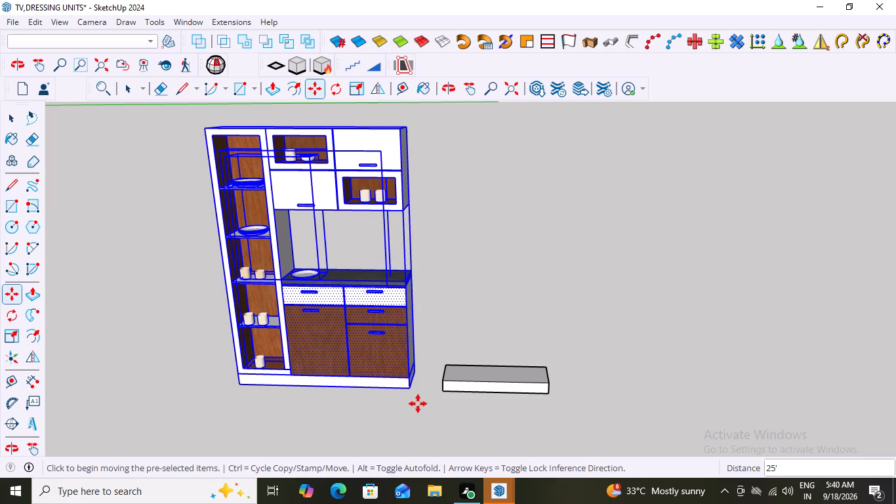
key("space")
Examine the moved cabinet unit's alignment with the base block from low and high angles, and clear the selection.
middle_click_drag(435, 379, 449, 248)
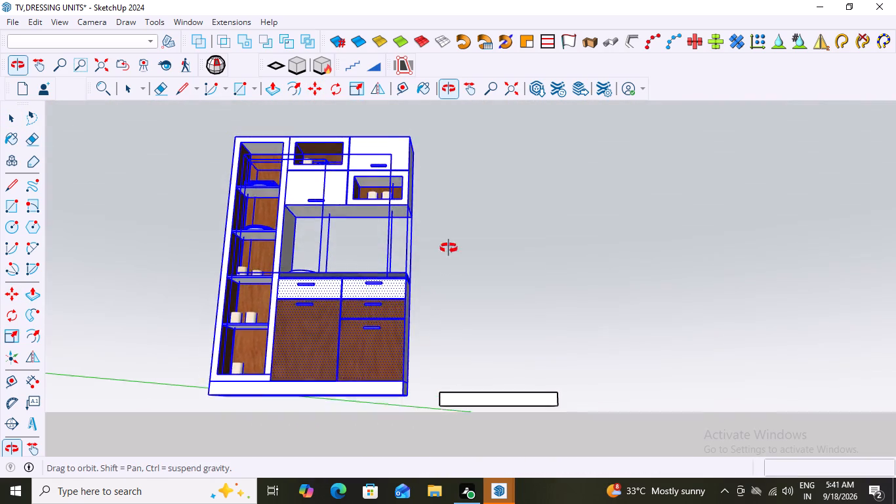
middle_click_drag(449, 248, 443, 372)
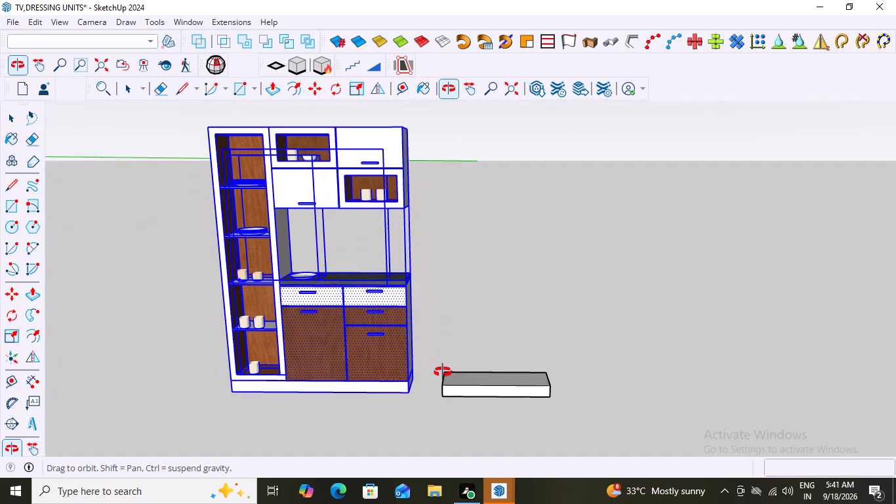
middle_click_drag(443, 372, 443, 379)
scroll(440, 345, "down", 10)
middle_click_drag(455, 257, 466, 228)
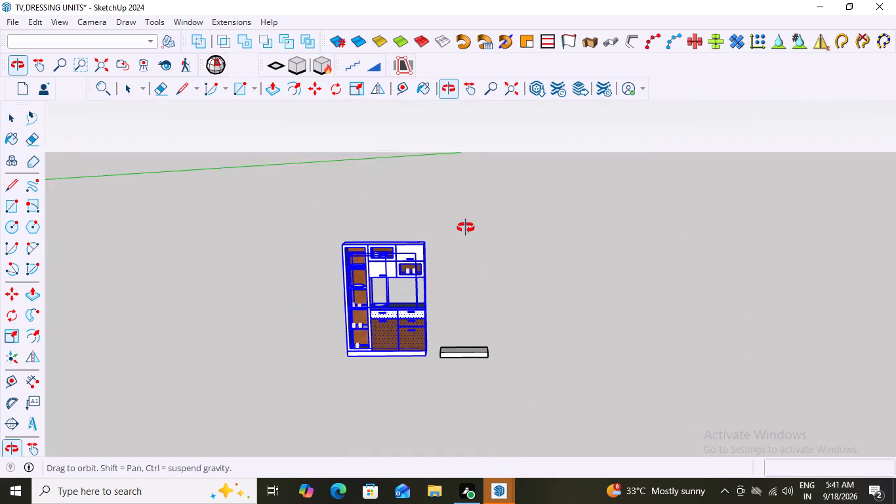
middle_click_drag(466, 228, 469, 220)
key("space")
left_click(459, 263)
scroll(456, 382, "up", 4)
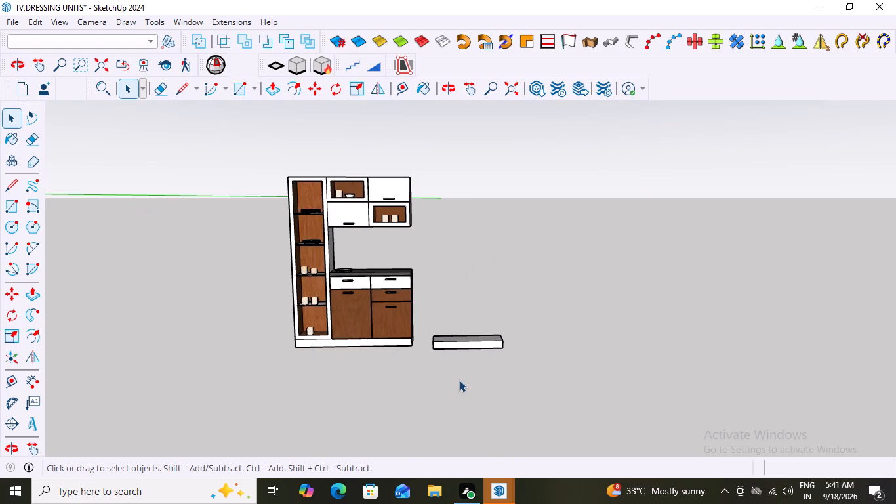
Select all the connected geometry of the new base block and make it a group.
middle_click_drag(490, 352, 480, 353)
scroll(448, 348, "up", 5)
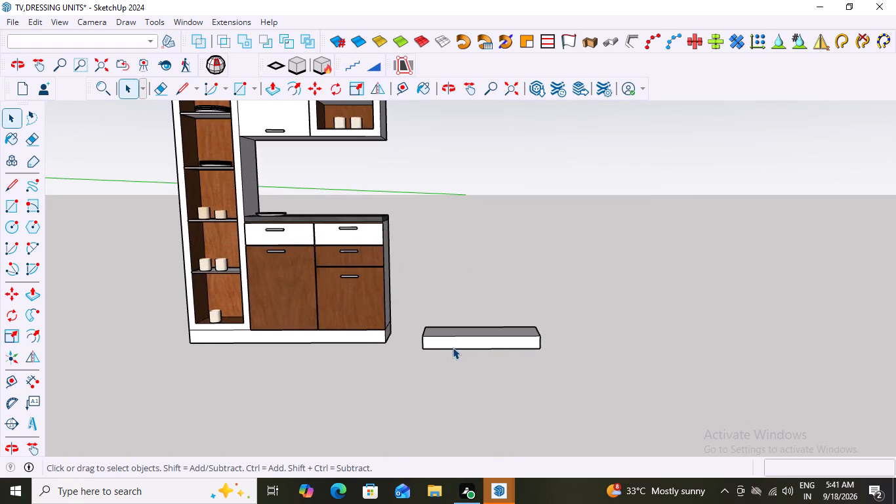
scroll(453, 347, "down", 4)
scroll(468, 344, "up", 12)
middle_click_drag(493, 366, 495, 379)
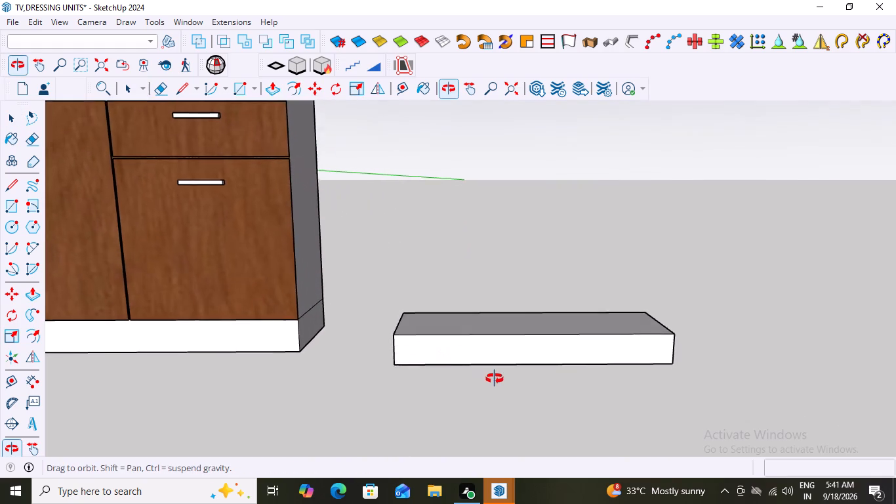
middle_click_drag(495, 379, 482, 404)
scroll(538, 312, "up", 2)
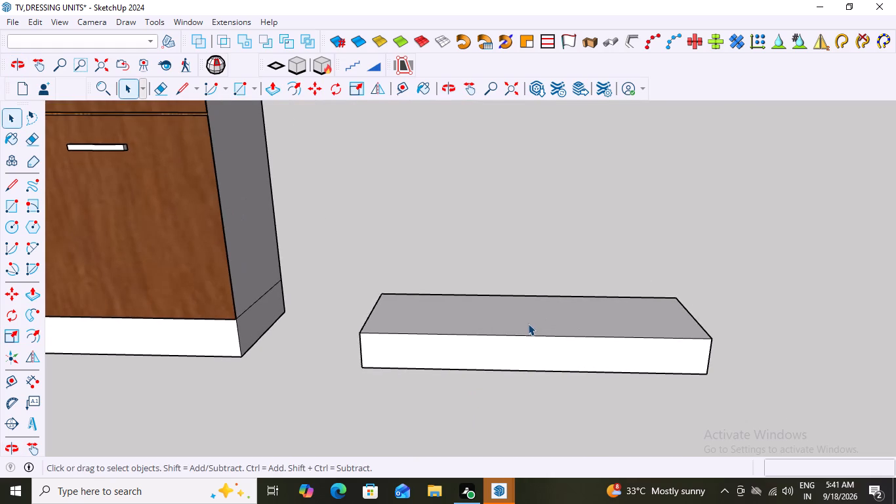
triple_click(485, 318)
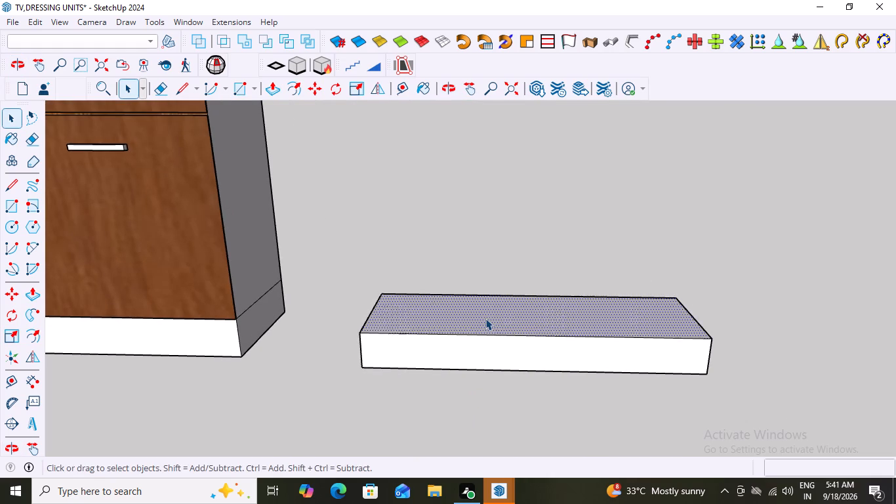
left_click(485, 318)
right_click(485, 318)
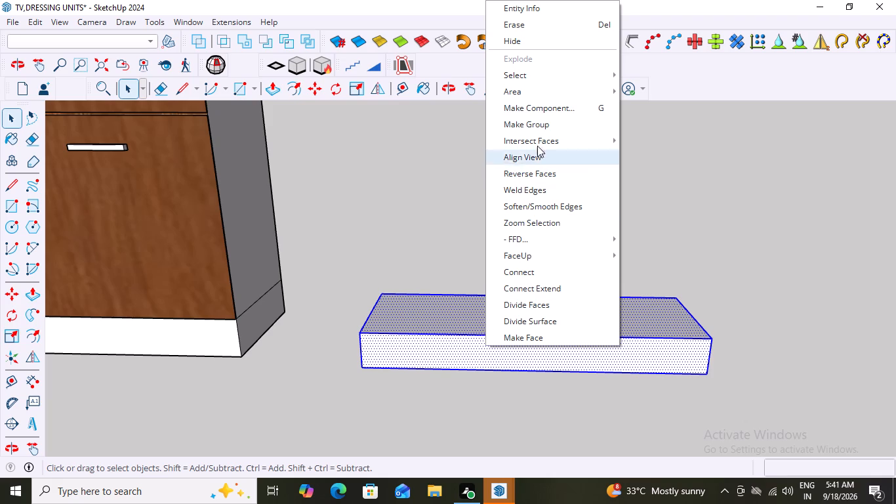
left_click(513, 127)
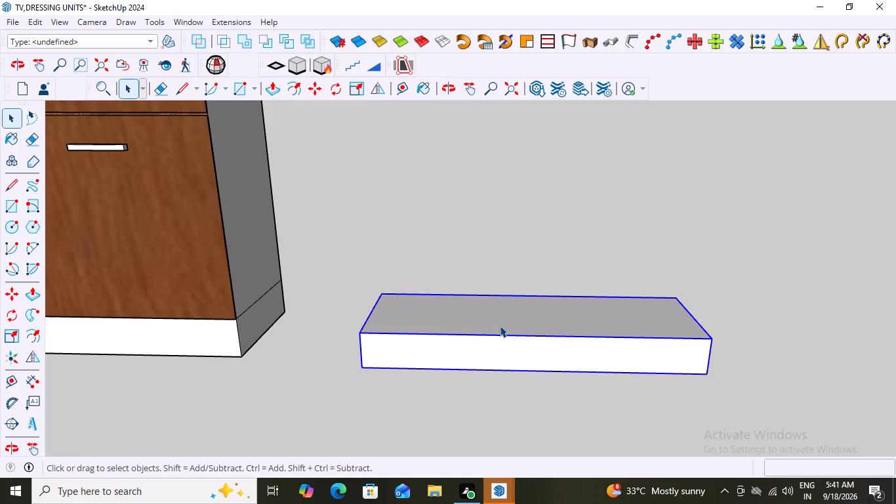
key("space")
Open the base block group for editing and select its top face.
middle_click_drag(420, 322, 443, 413)
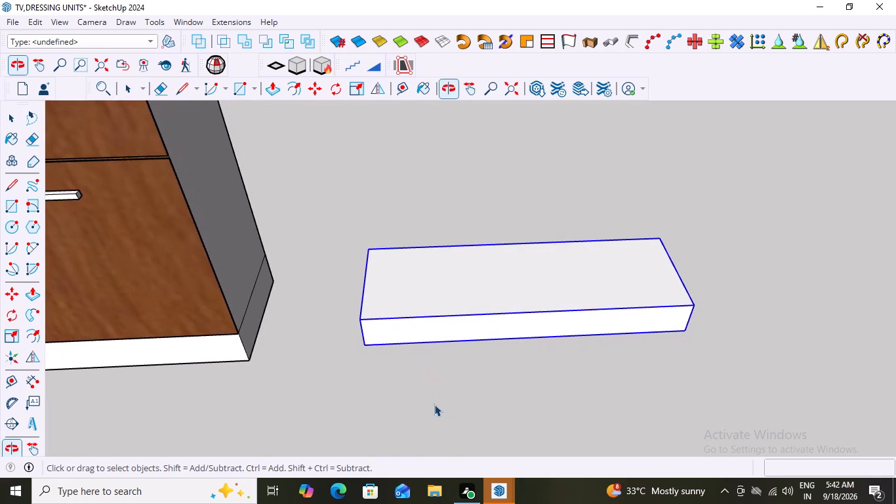
scroll(385, 243, "up", 3)
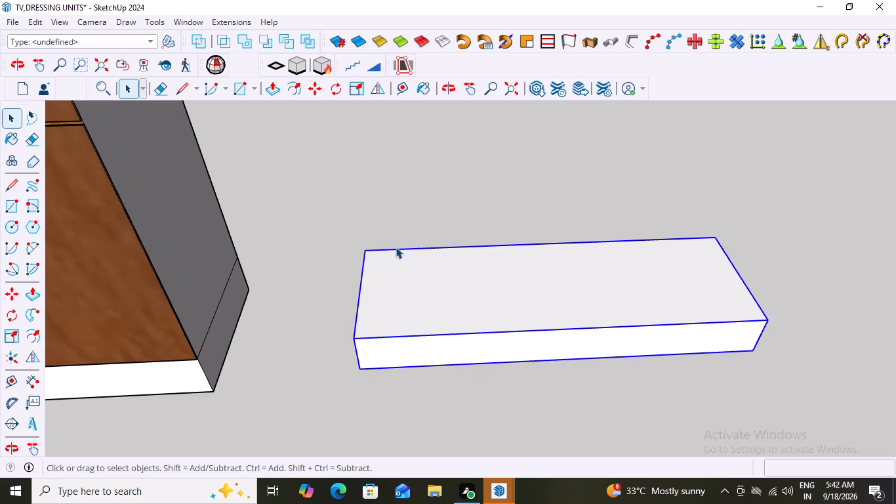
key("space")
left_click(392, 220)
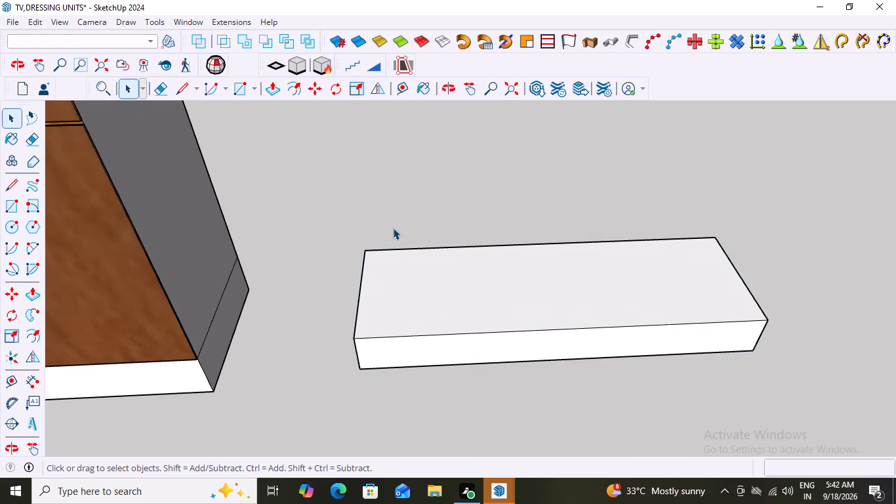
double_click(389, 268)
left_click(389, 268)
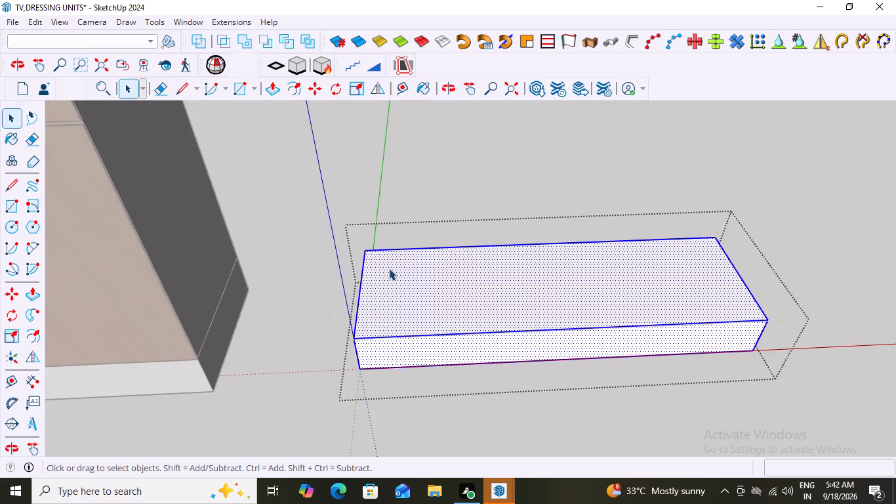
left_click(389, 268)
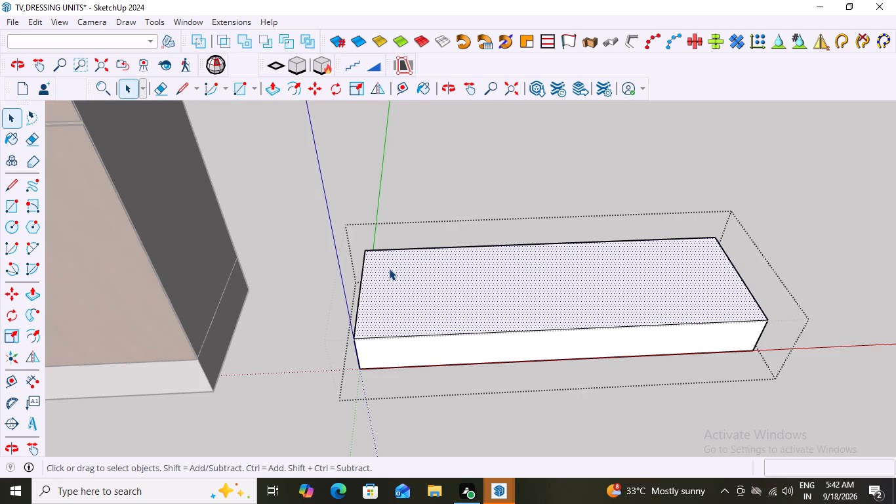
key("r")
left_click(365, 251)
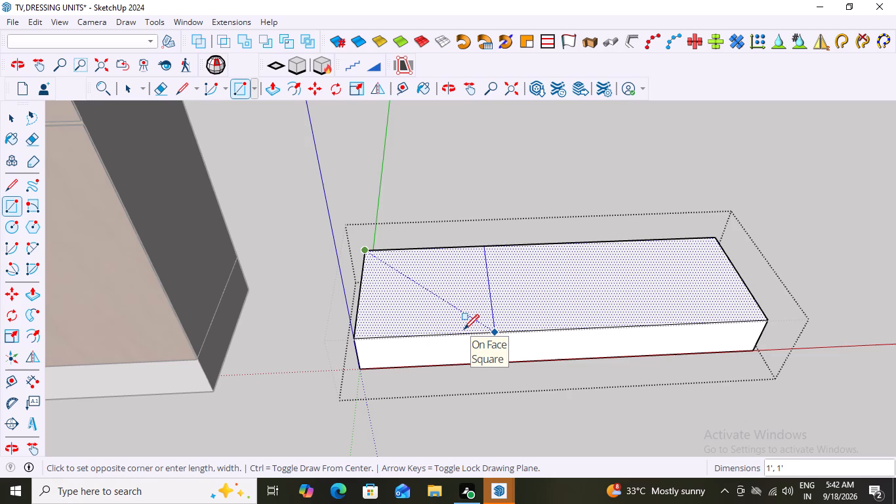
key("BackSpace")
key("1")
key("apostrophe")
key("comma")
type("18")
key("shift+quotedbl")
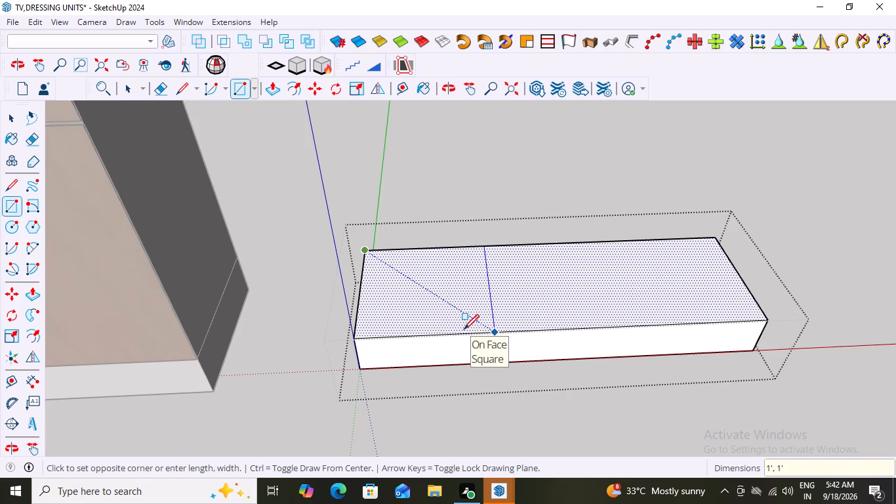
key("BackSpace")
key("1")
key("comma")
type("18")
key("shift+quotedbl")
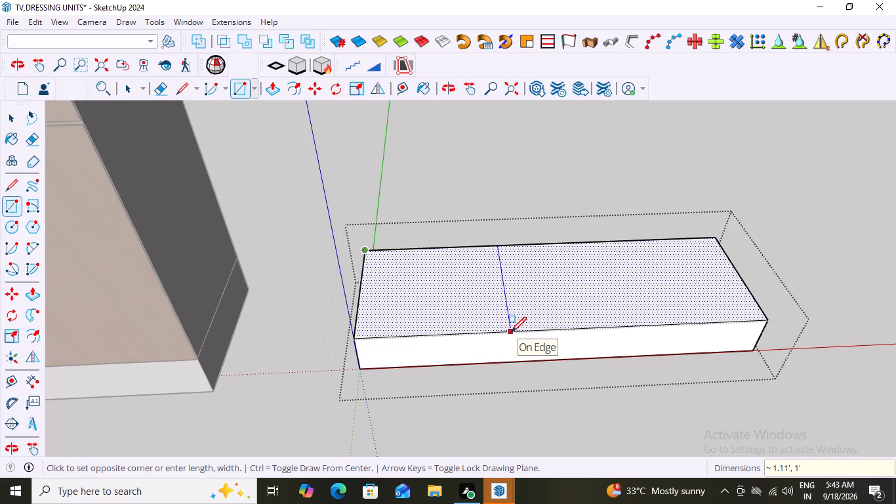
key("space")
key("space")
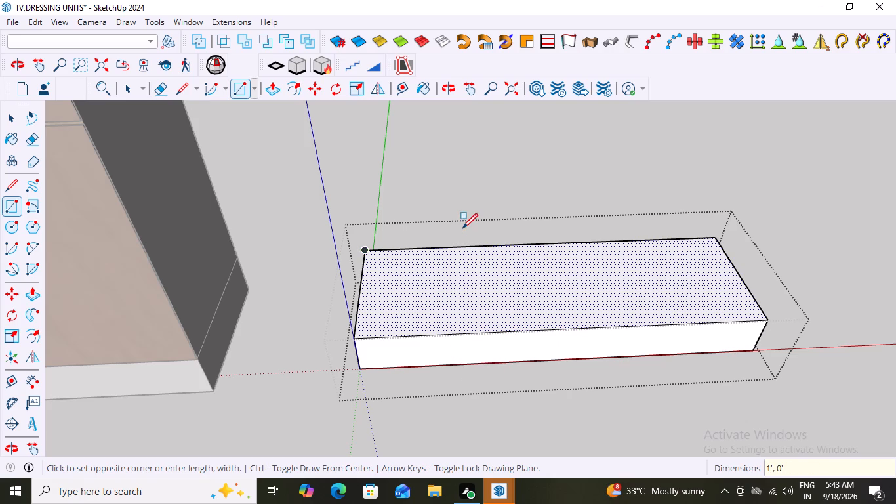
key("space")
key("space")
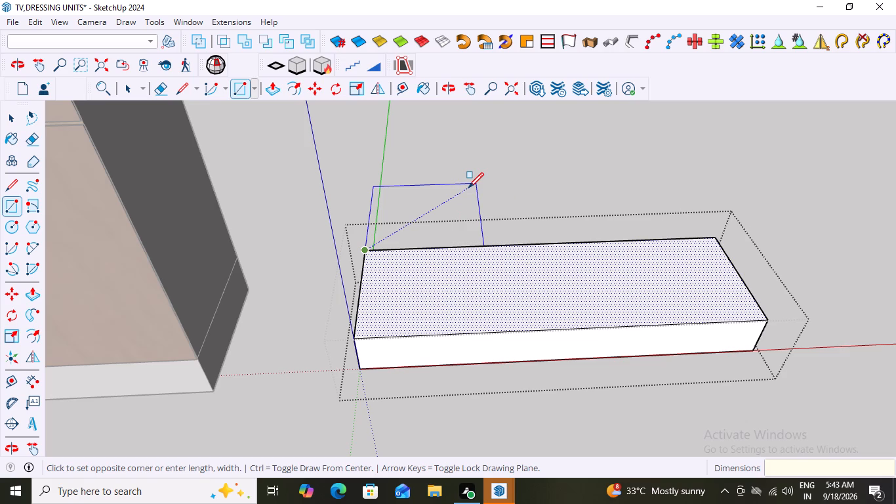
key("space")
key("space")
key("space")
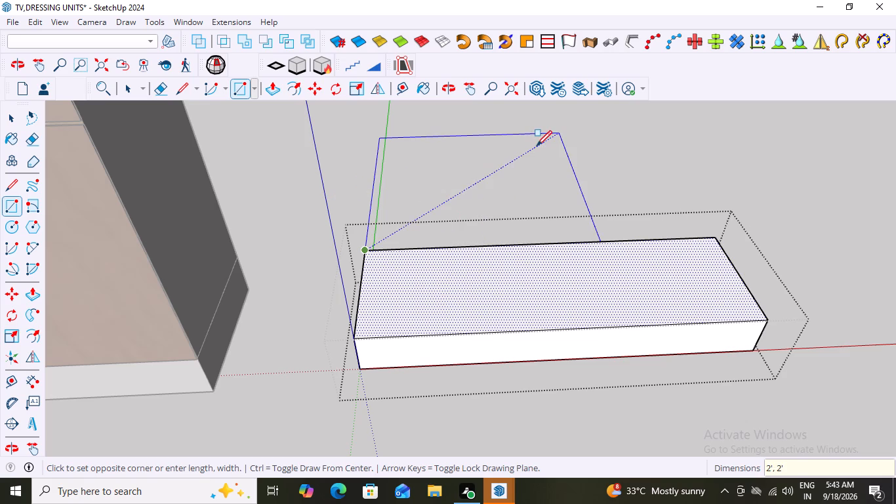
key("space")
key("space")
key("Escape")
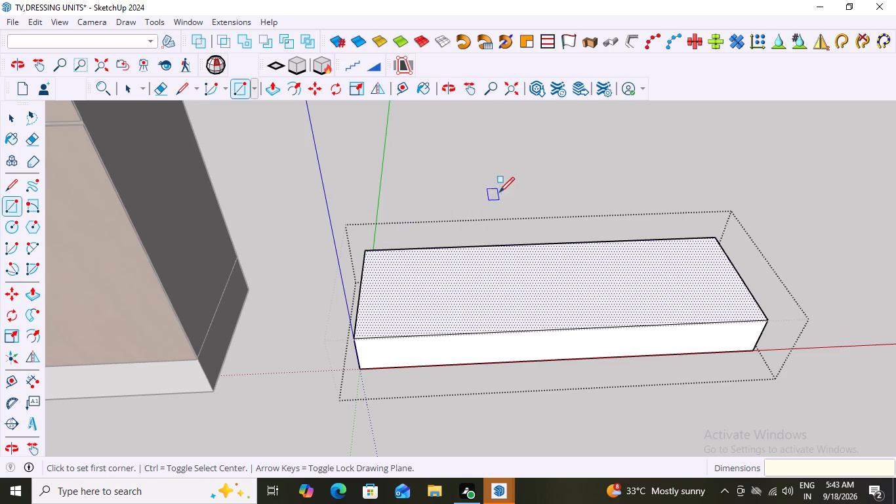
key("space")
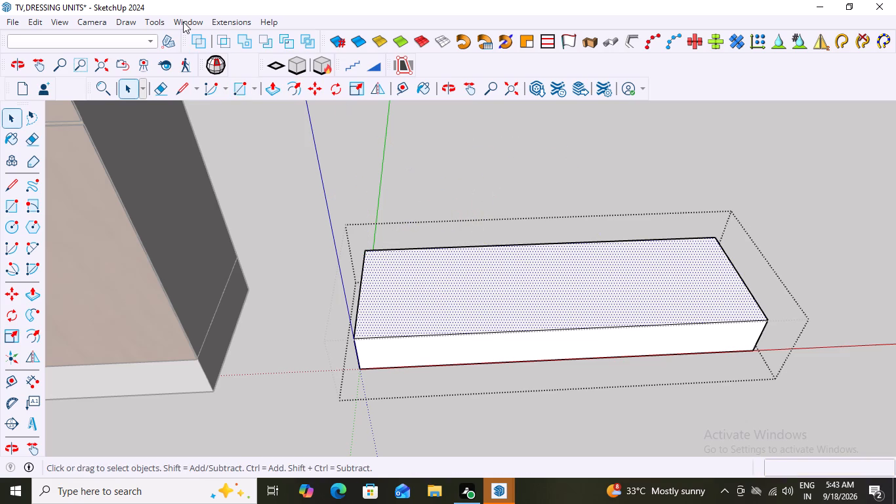
Check the length display precision in the model's unit settings, keeping 0.00'.
left_click(183, 22)
left_click(214, 89)
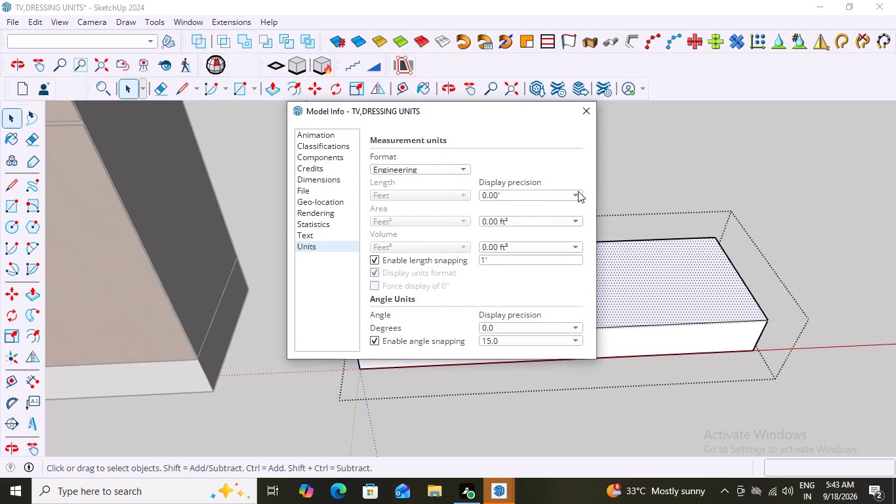
left_click(575, 196)
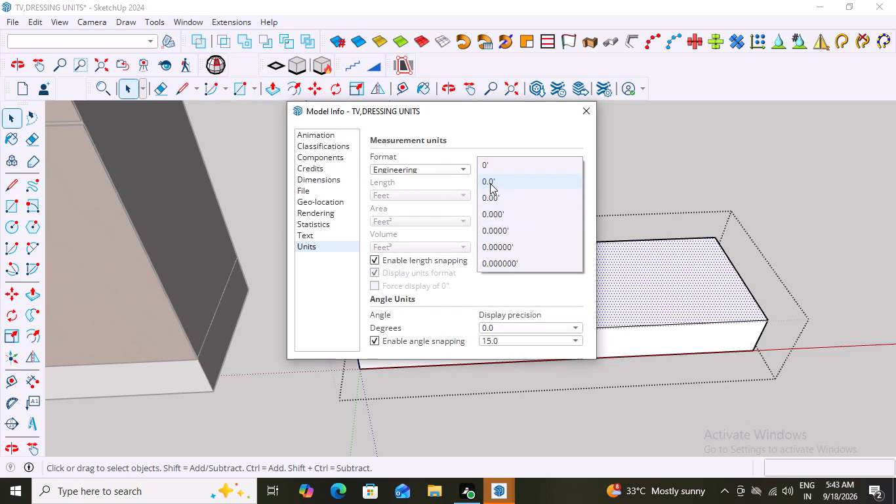
double_click(492, 197)
left_click(589, 109)
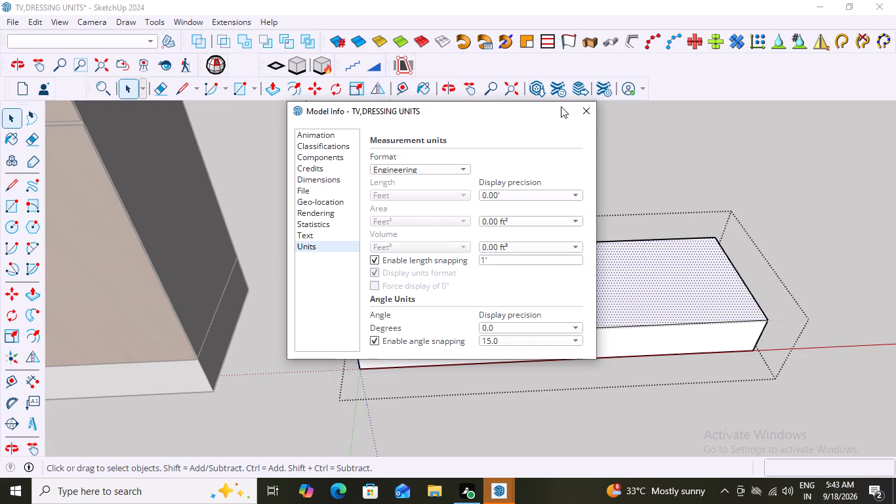
left_click(590, 110)
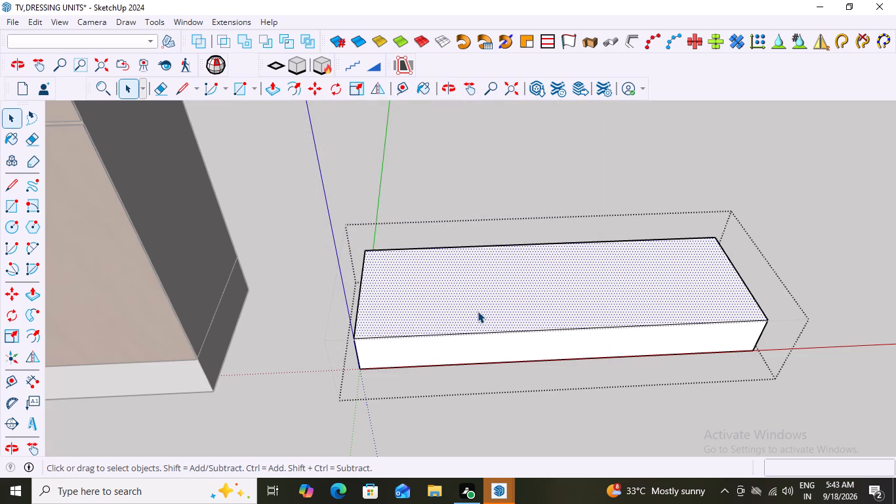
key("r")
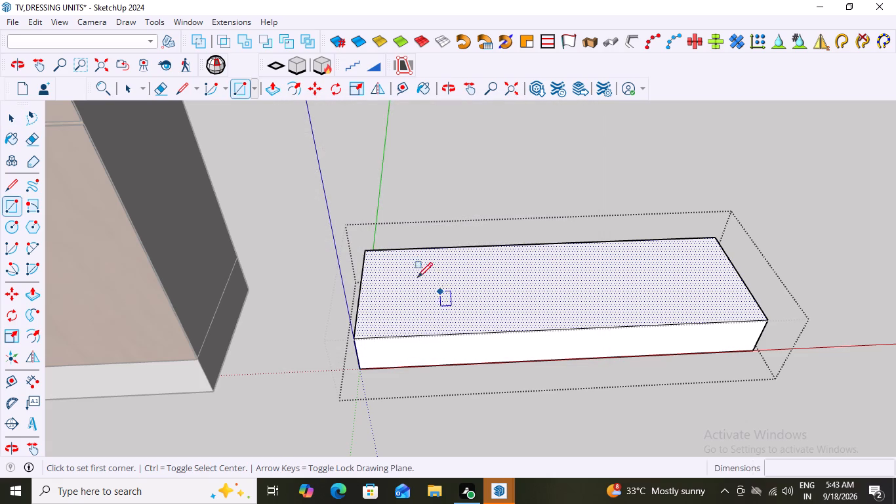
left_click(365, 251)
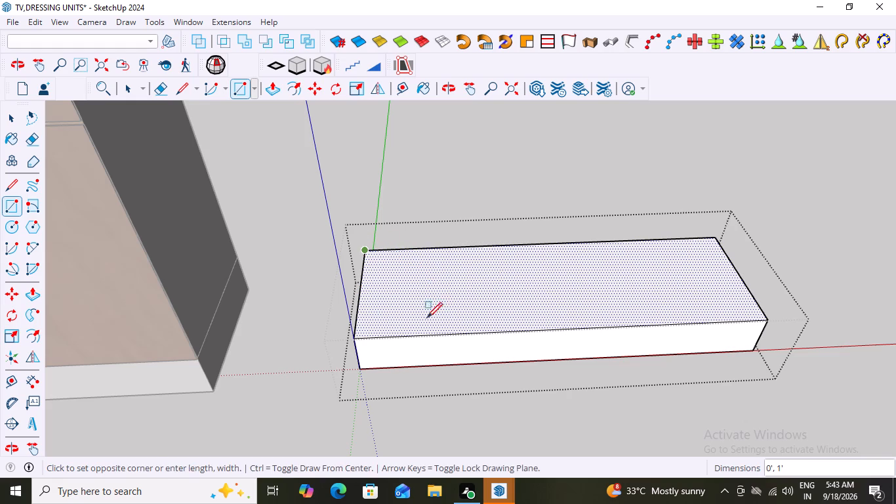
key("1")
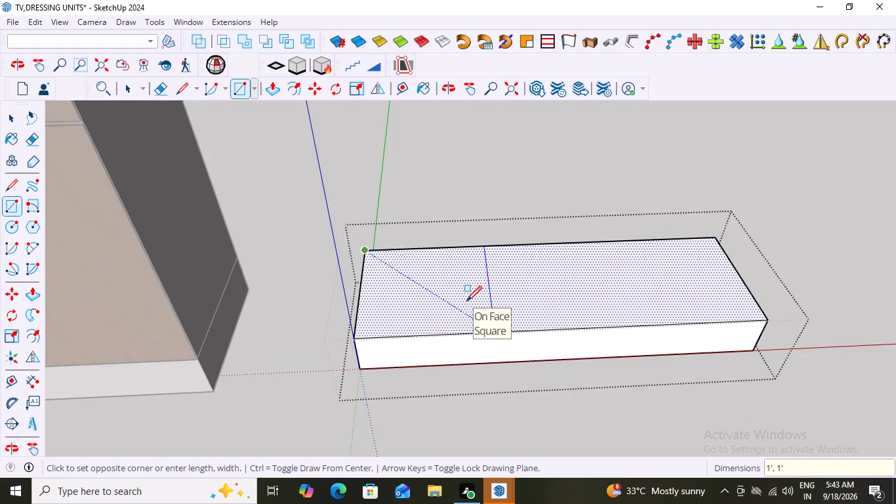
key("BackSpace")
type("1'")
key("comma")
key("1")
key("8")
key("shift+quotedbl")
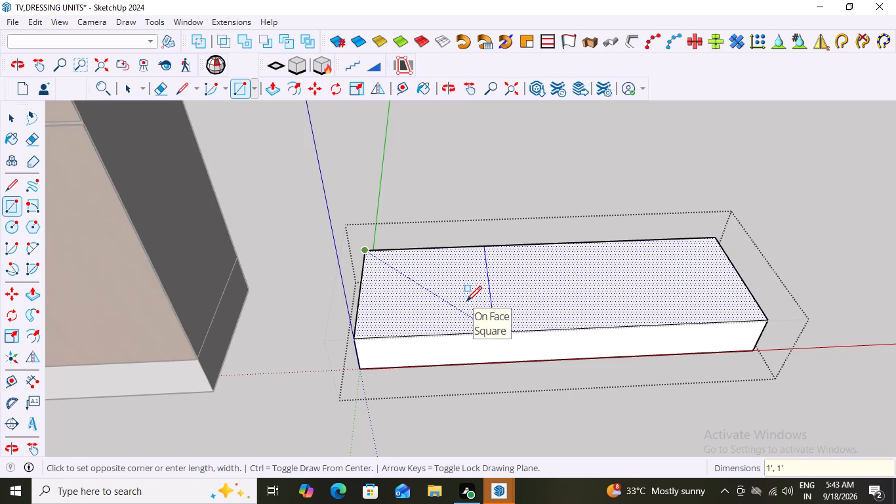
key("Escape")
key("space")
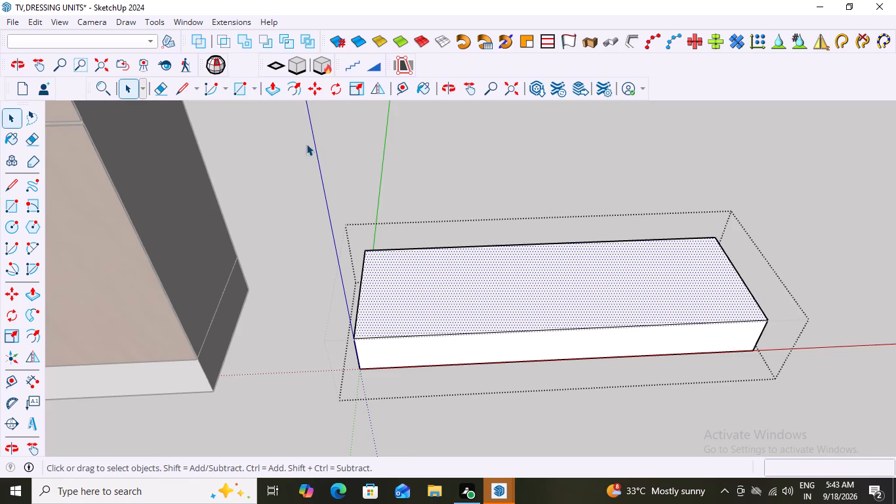
Set the model's measurement units format to Architectural.
left_click(196, 21)
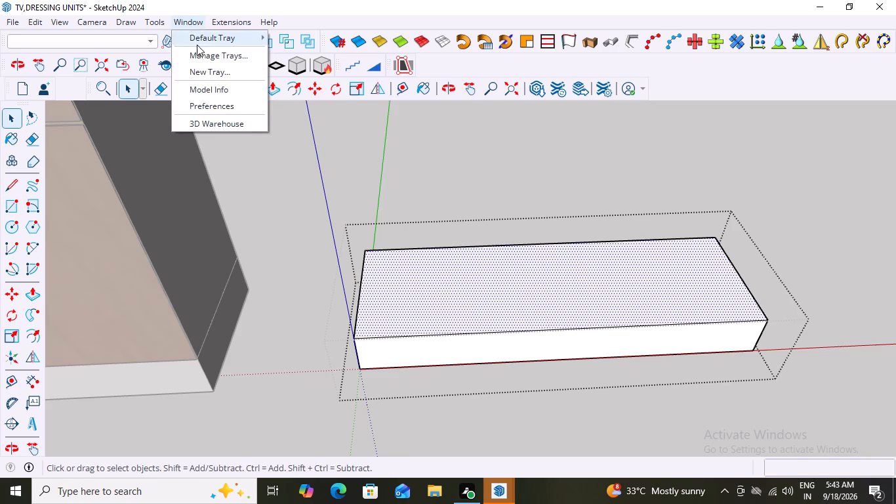
left_click(213, 89)
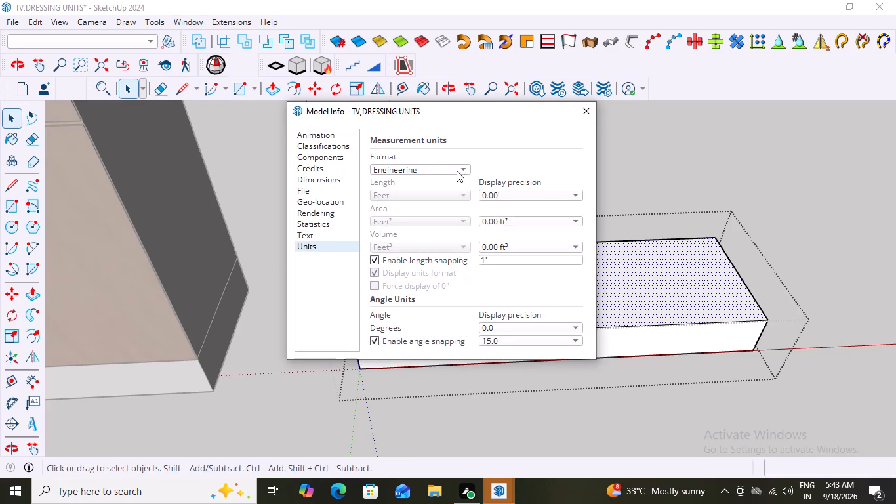
left_click(463, 171)
left_click(406, 159)
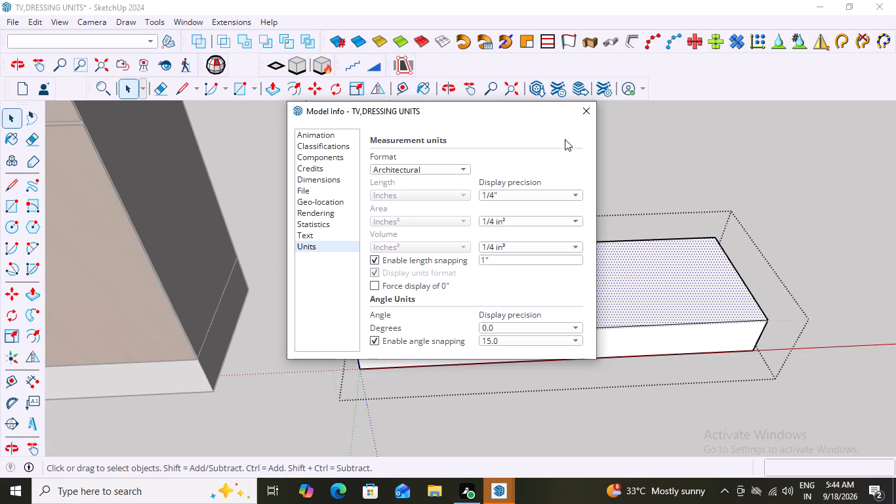
left_click(586, 110)
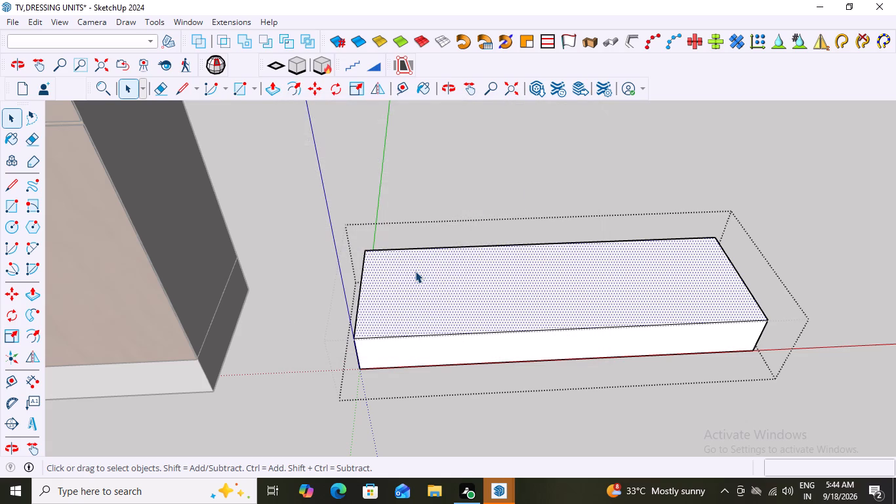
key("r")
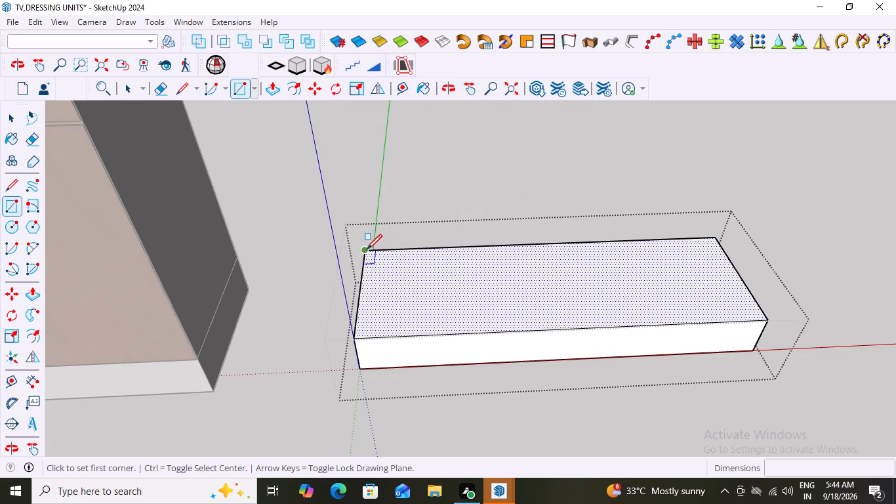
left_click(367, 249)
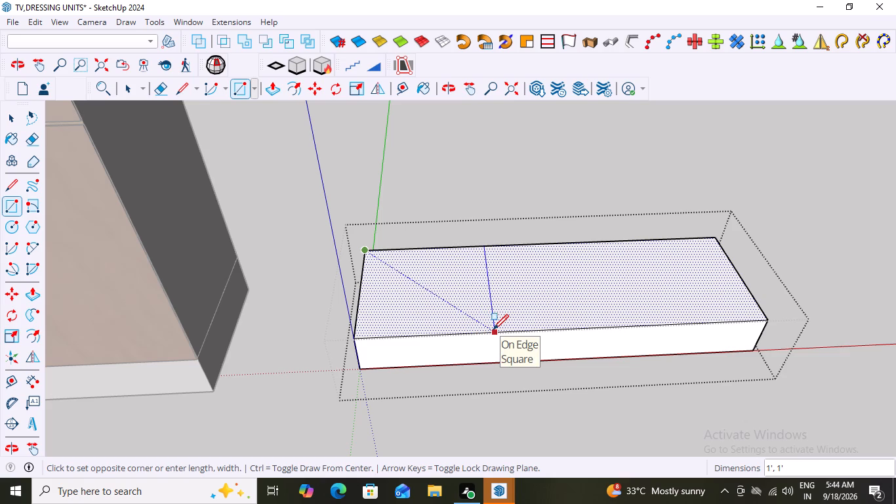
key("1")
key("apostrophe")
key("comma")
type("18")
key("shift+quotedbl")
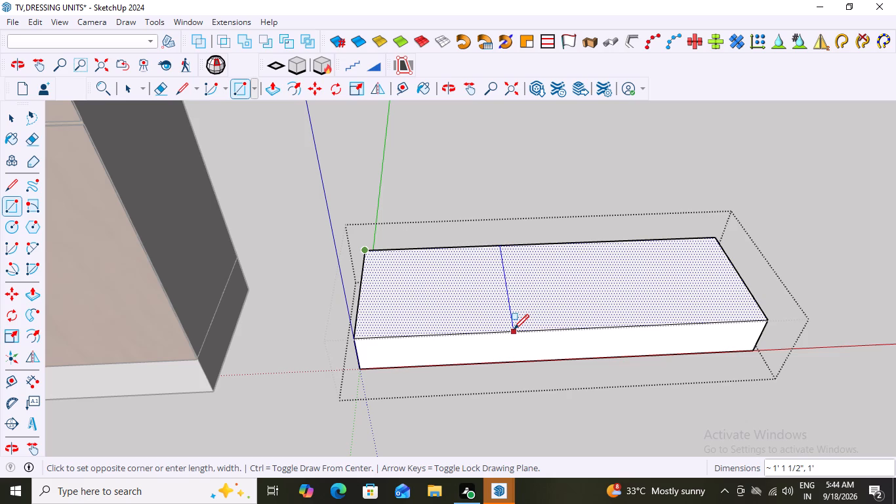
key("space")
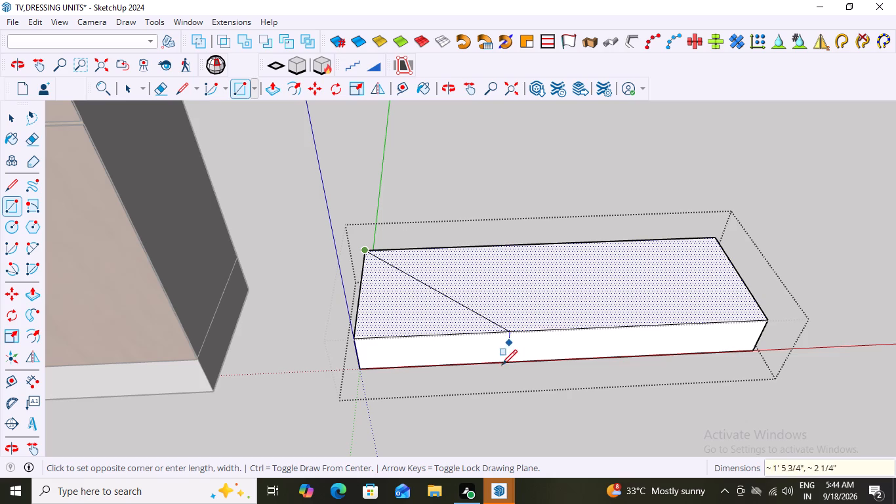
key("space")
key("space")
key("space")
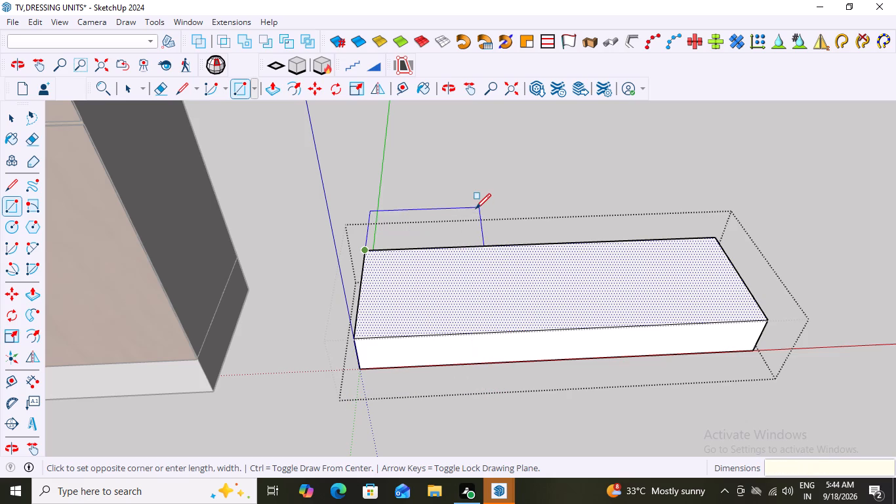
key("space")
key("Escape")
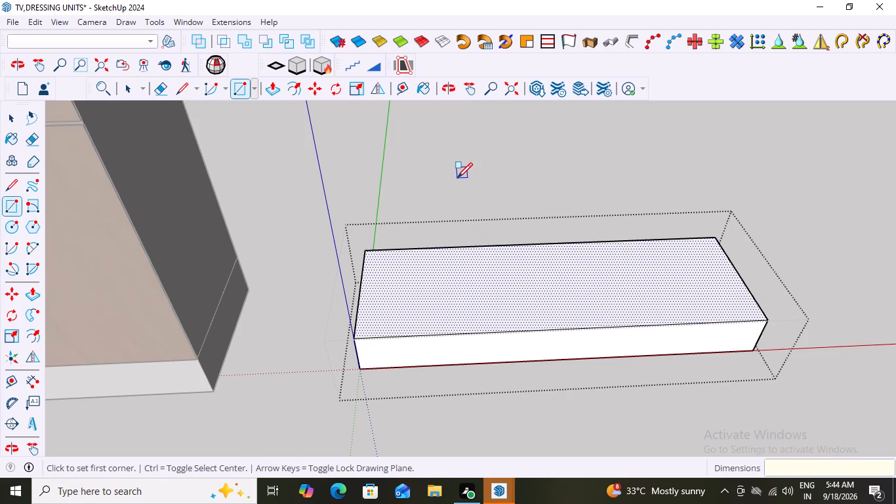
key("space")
Draw a 1' line across the base block's top face, joining the midpoints of its two long edges.
key("l")
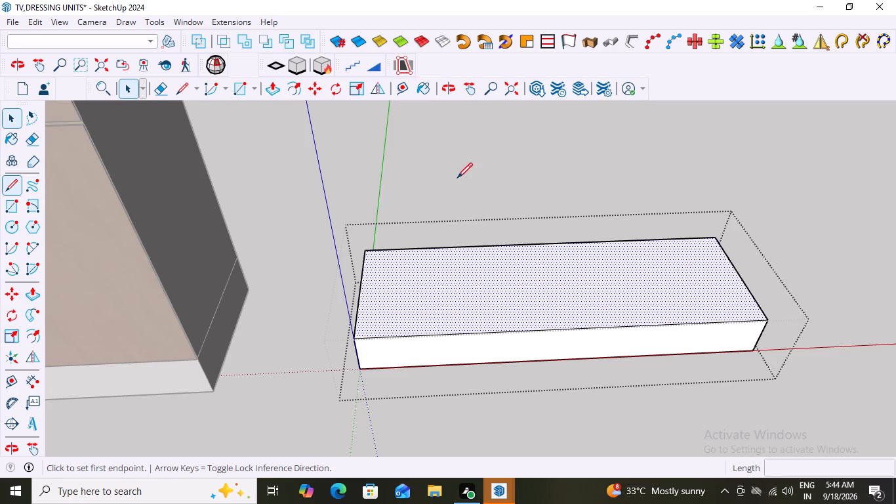
left_click(542, 245)
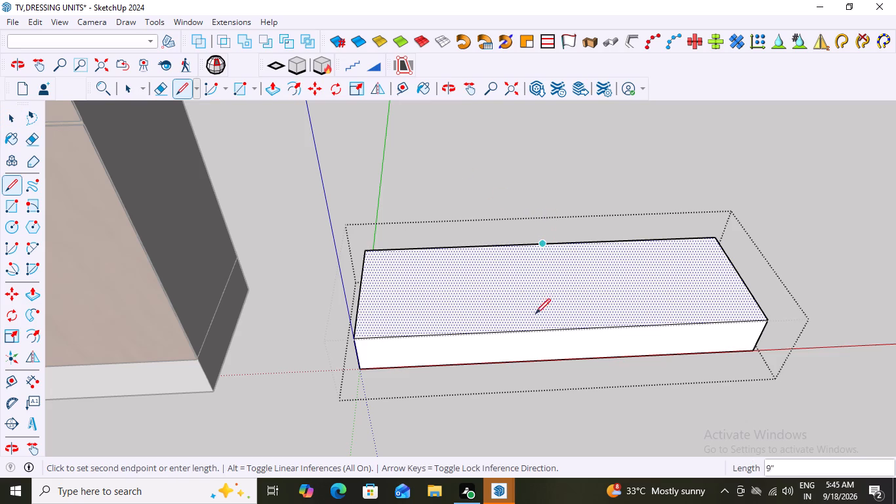
left_click(565, 330)
key("space")
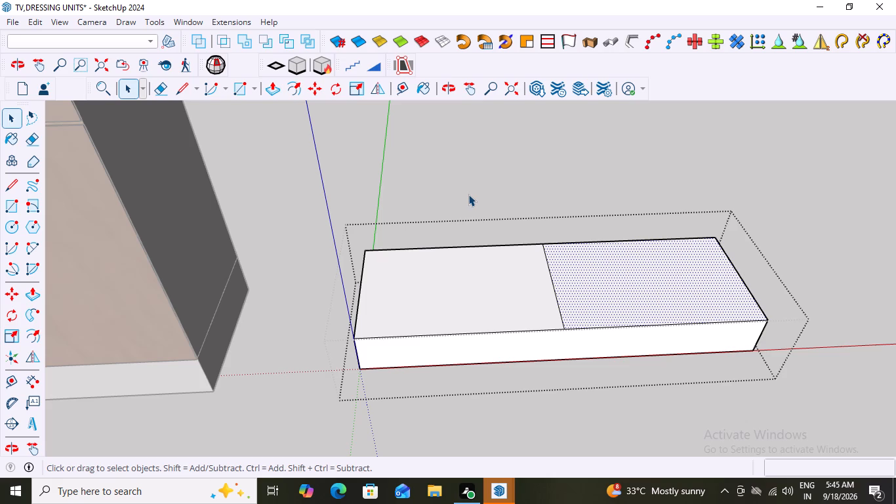
Draw a 1' 6" by 1' rectangle over one half of the top face, from the rear corner to the dividing line's front endpoint.
key("r")
left_click(365, 251)
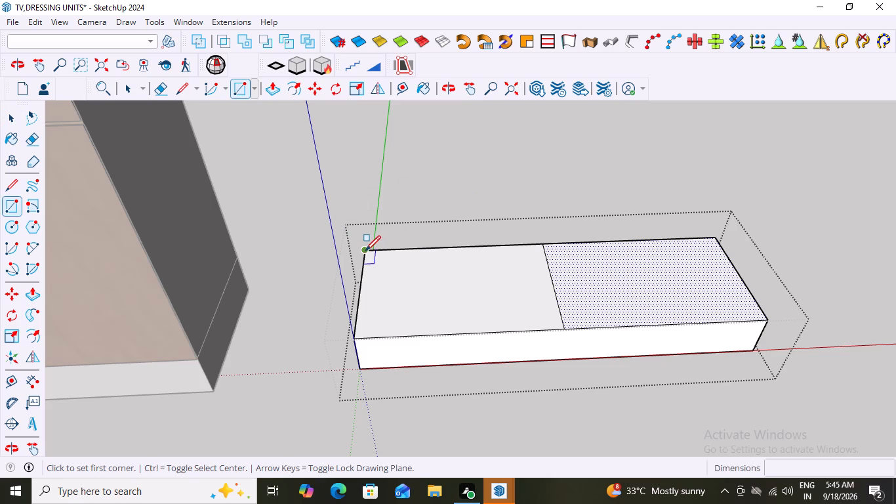
left_click(561, 331)
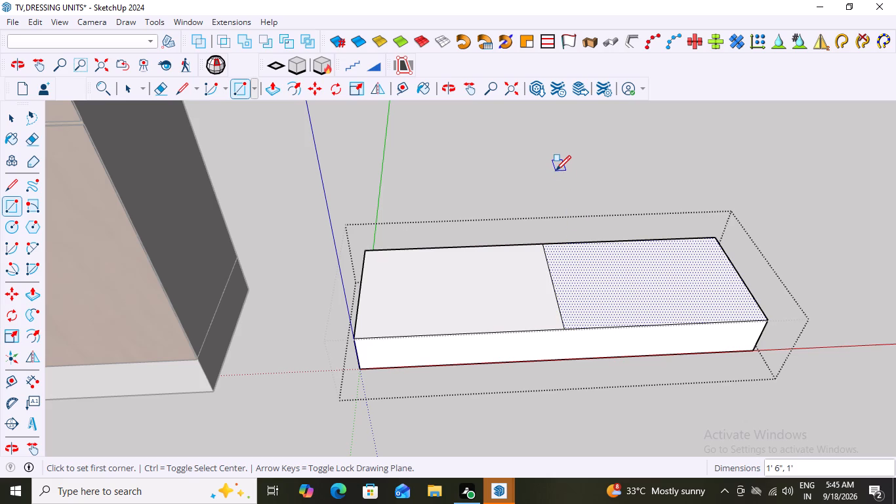
key("space")
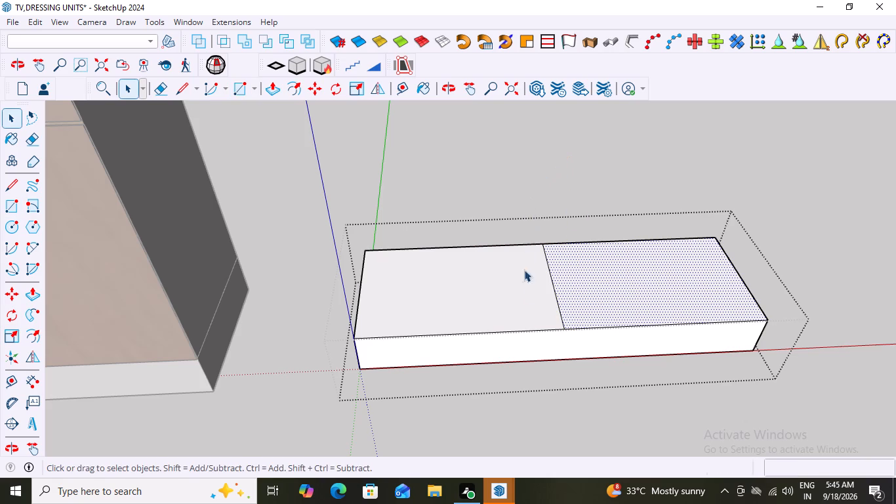
Leave and reopen the base block group, select all its connected geometry to check the divided top, and exit the group.
middle_click_drag(539, 331, 563, 296)
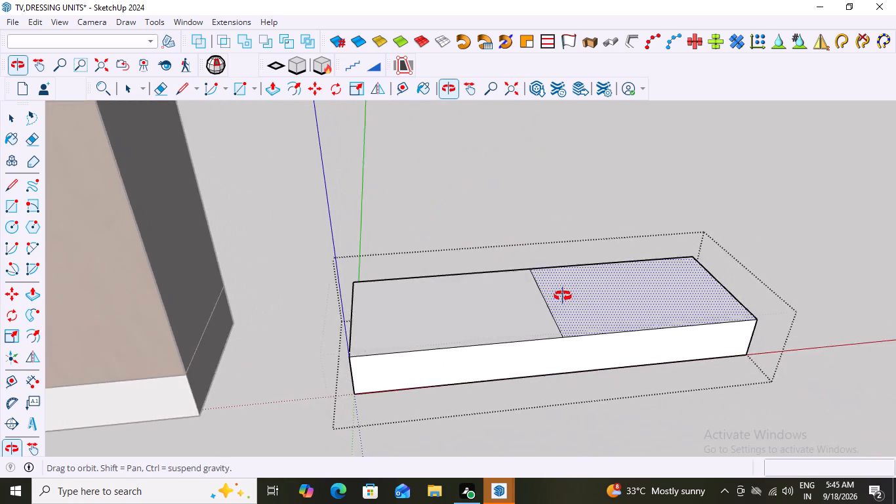
middle_click_drag(563, 296, 530, 317)
left_click(554, 177)
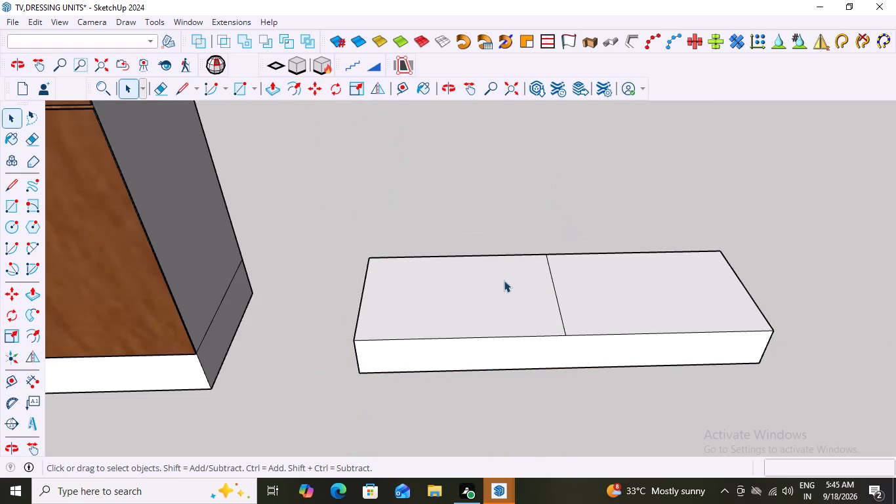
double_click(489, 286)
left_click(489, 286)
triple_click(489, 286)
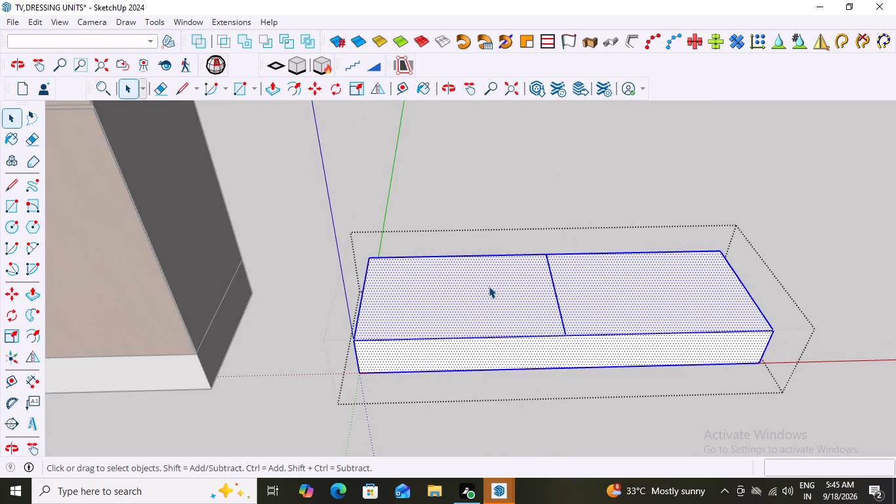
left_click(543, 167)
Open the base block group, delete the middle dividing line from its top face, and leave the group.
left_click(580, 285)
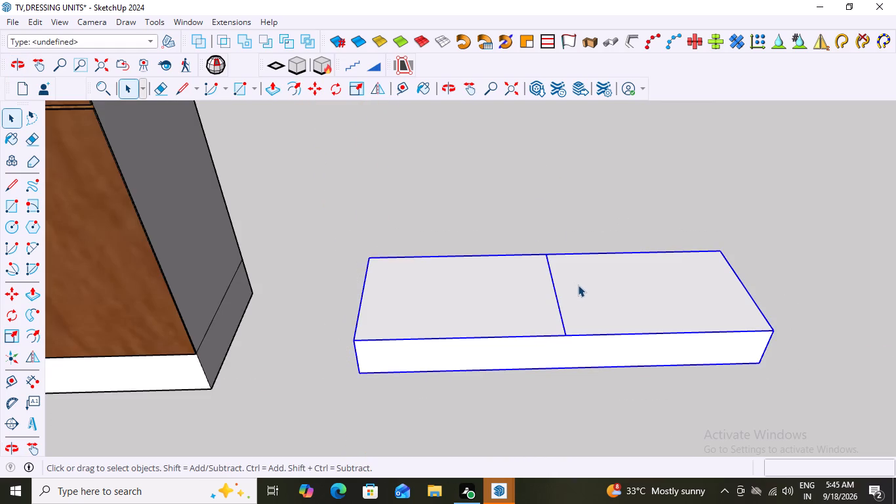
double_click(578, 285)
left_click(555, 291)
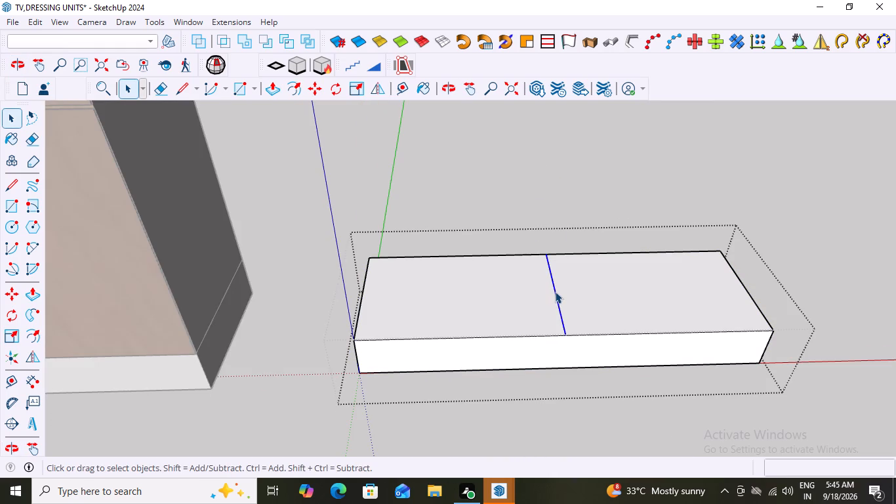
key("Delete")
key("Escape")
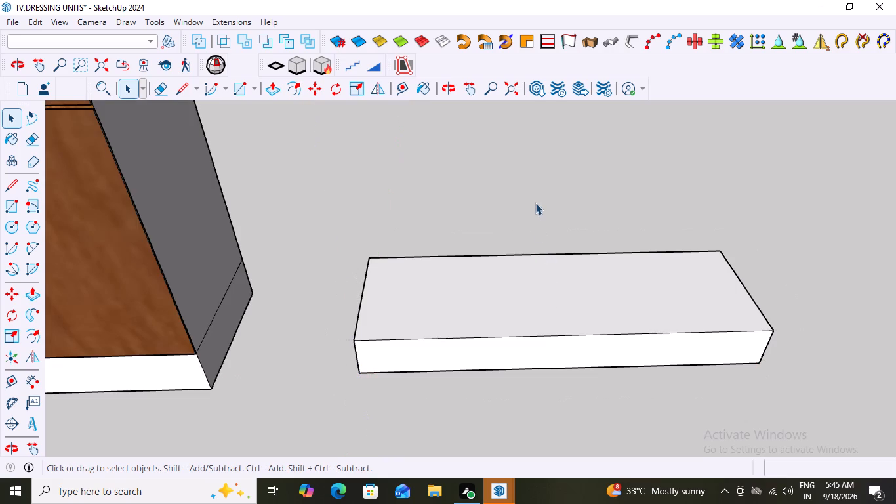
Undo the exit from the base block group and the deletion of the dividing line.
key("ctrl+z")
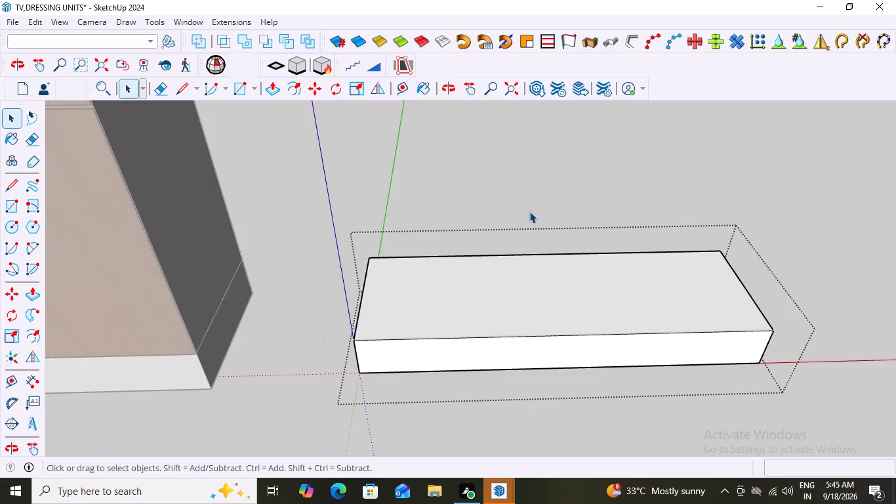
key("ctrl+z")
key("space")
Draw a 1' 6" by 1' rectangle over the top-face half nearest the origin, from the rear corner to the dividing line's front endpoint.
type("r")
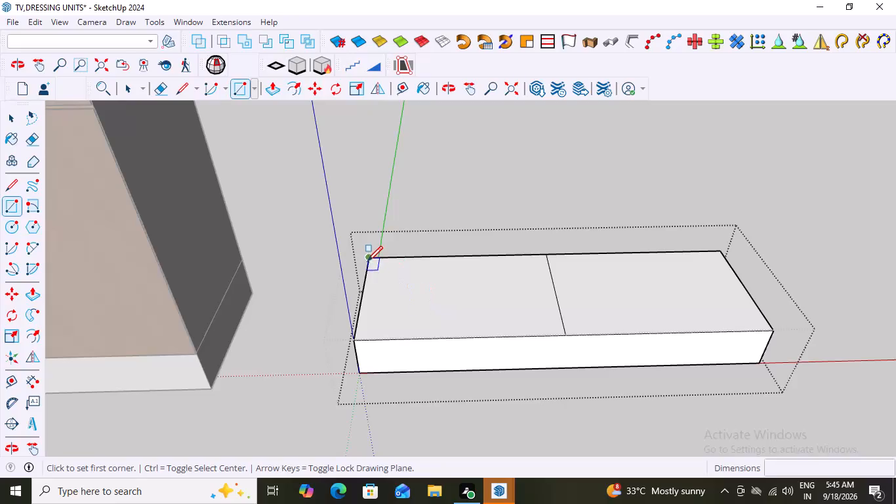
left_click(367, 259)
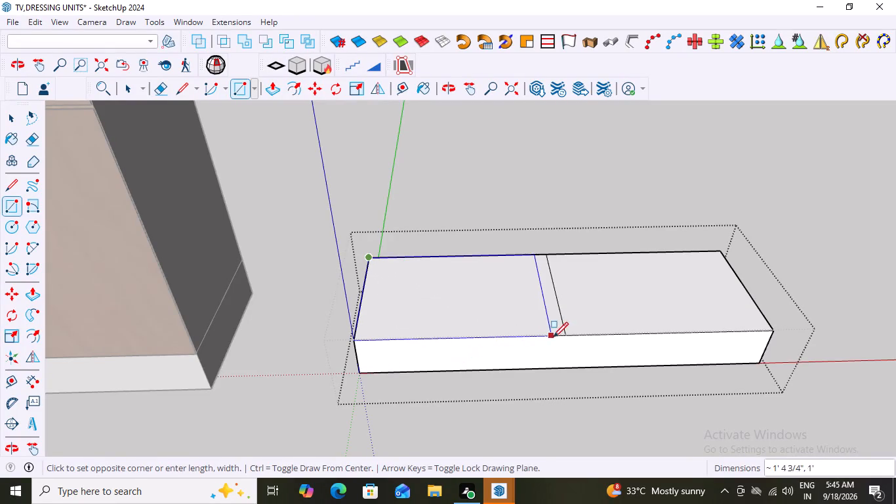
left_click(565, 335)
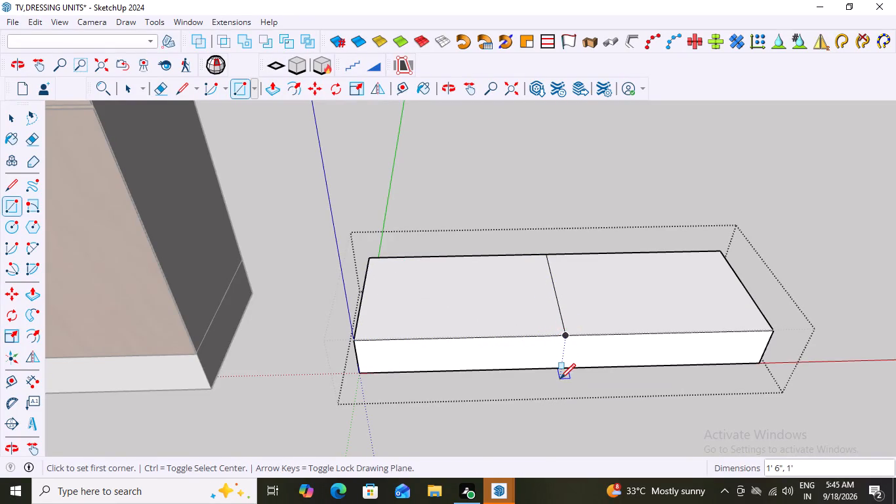
key("Return")
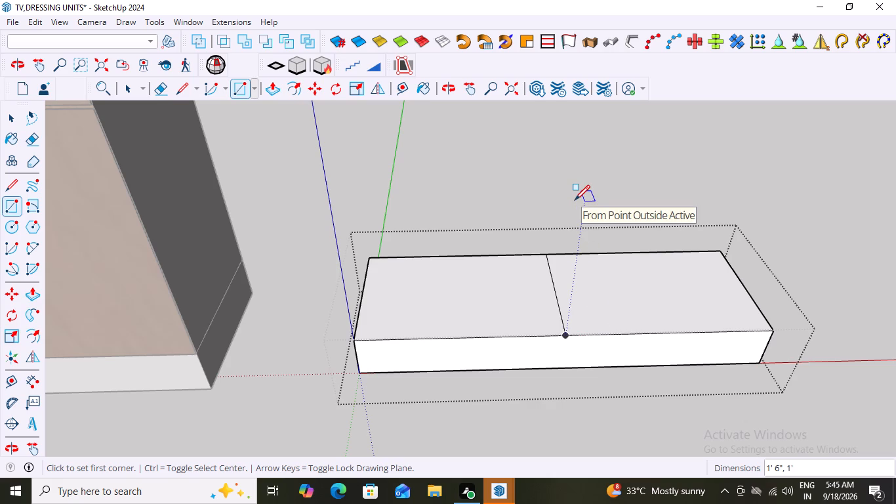
key("Return")
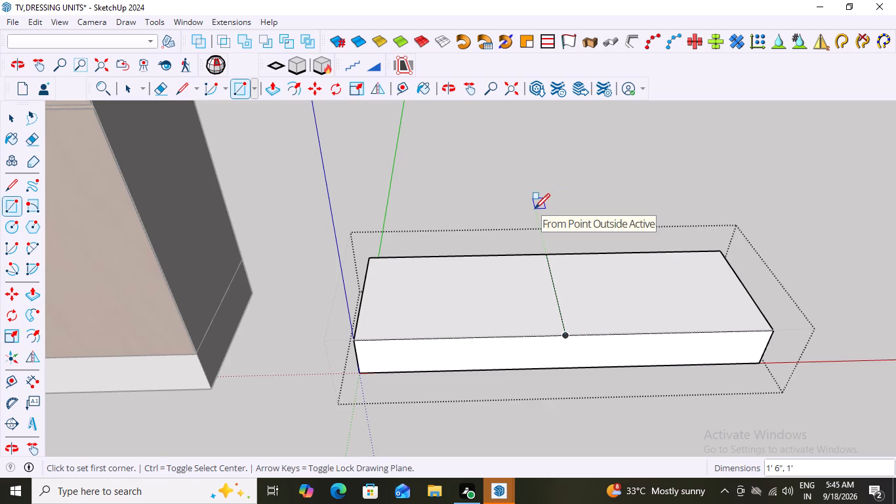
key("space")
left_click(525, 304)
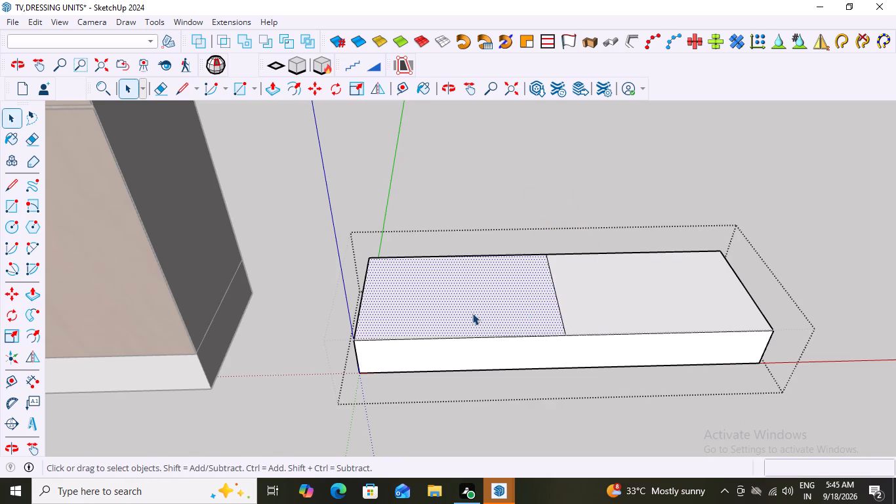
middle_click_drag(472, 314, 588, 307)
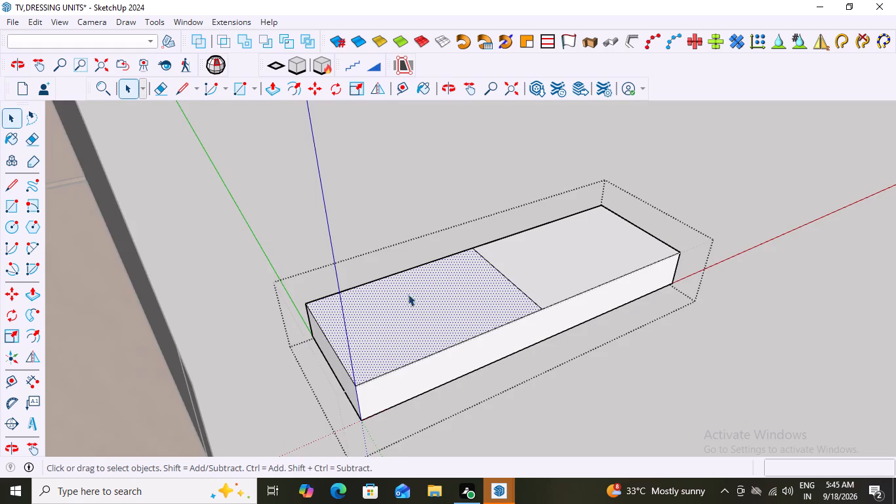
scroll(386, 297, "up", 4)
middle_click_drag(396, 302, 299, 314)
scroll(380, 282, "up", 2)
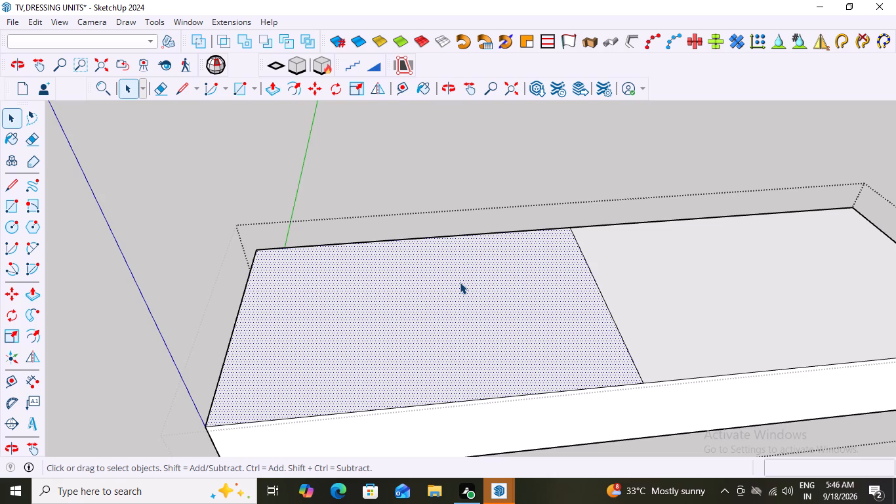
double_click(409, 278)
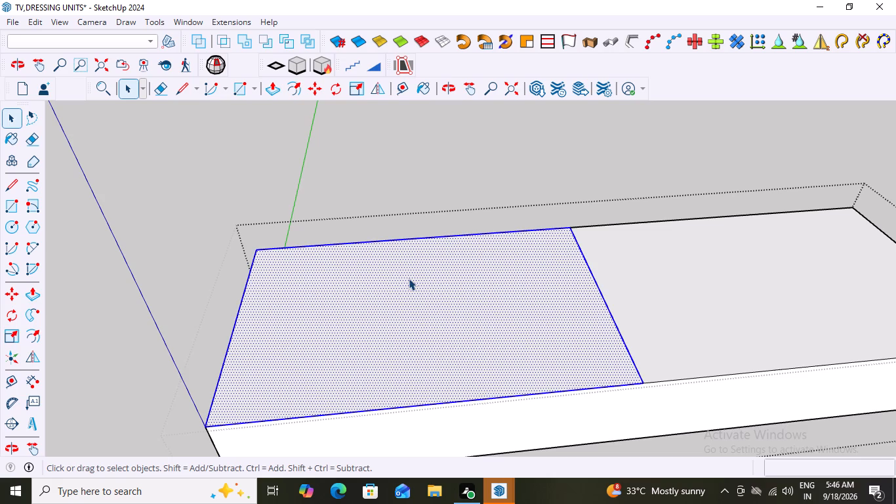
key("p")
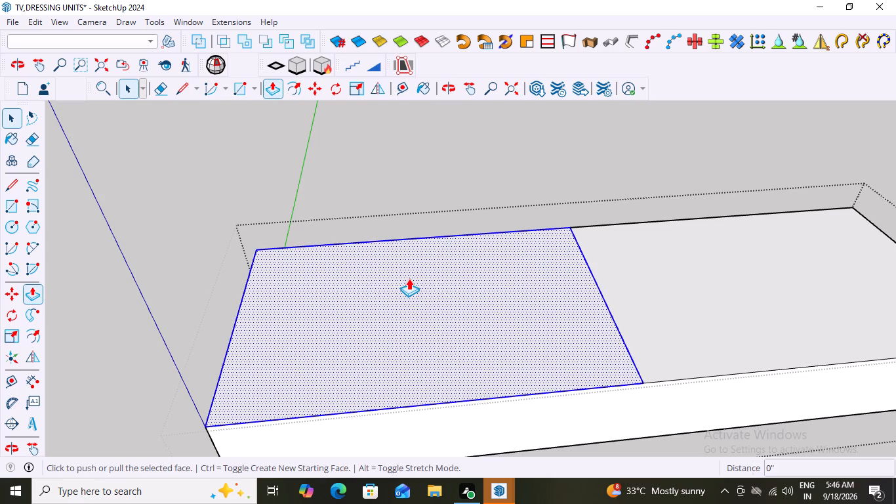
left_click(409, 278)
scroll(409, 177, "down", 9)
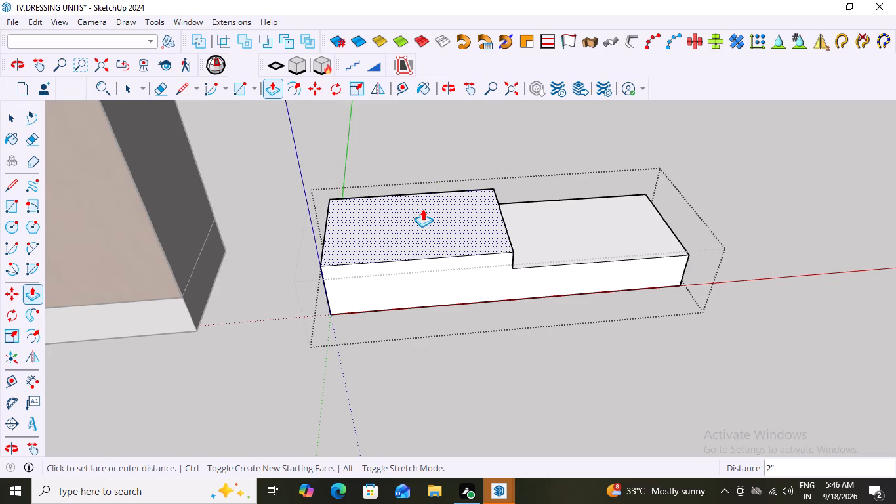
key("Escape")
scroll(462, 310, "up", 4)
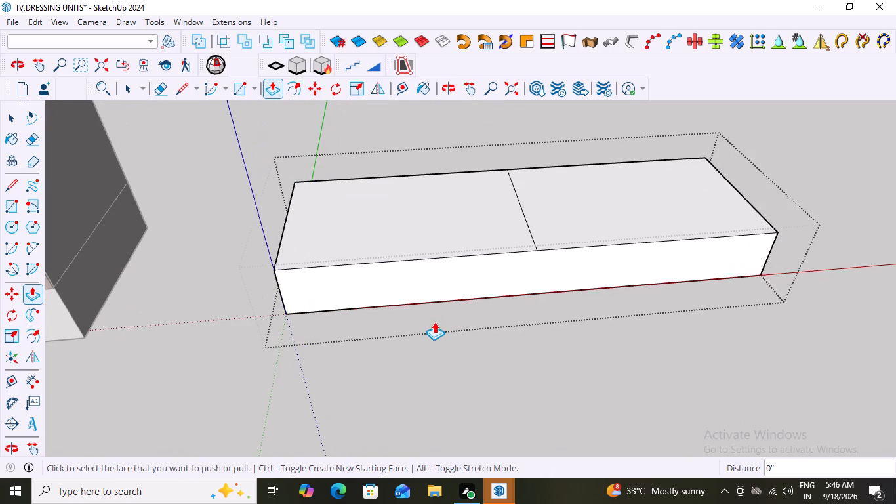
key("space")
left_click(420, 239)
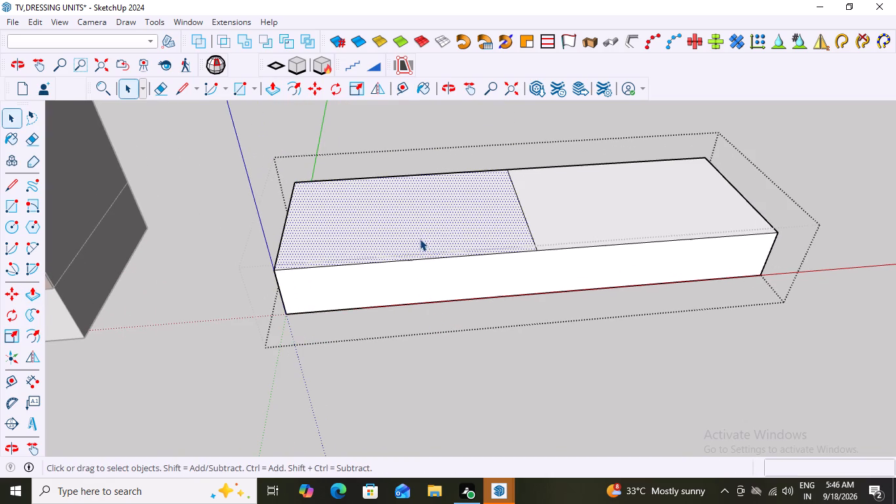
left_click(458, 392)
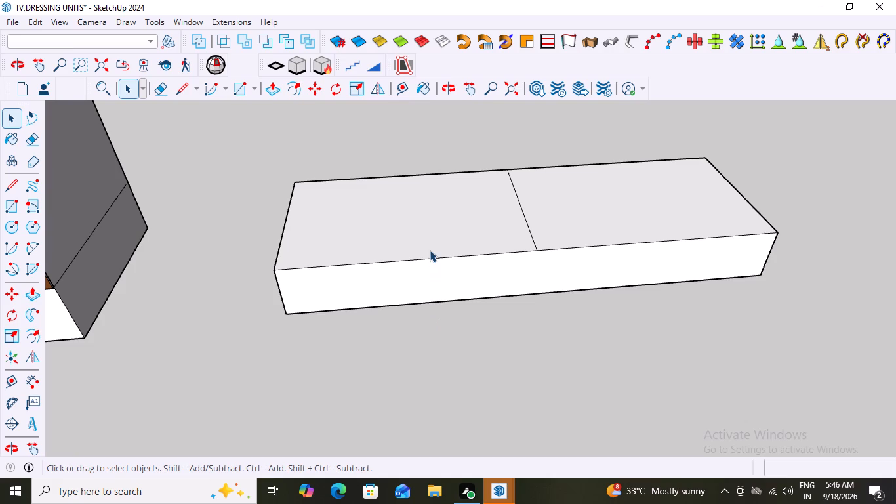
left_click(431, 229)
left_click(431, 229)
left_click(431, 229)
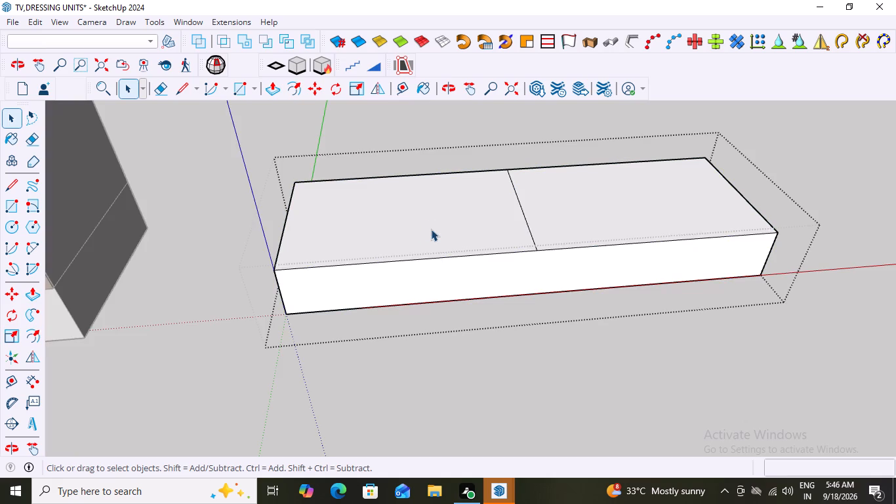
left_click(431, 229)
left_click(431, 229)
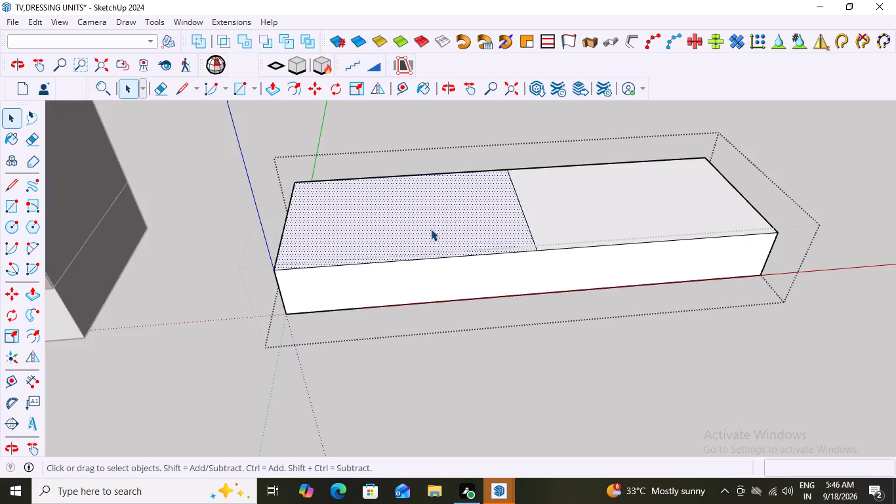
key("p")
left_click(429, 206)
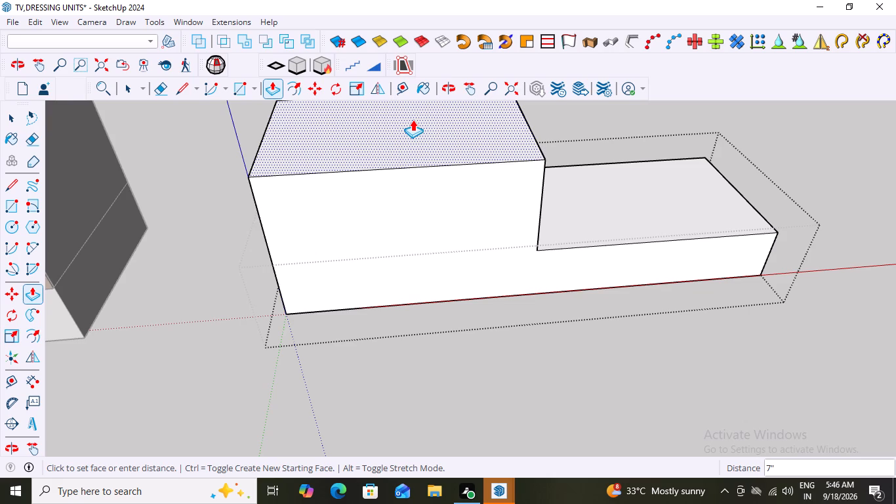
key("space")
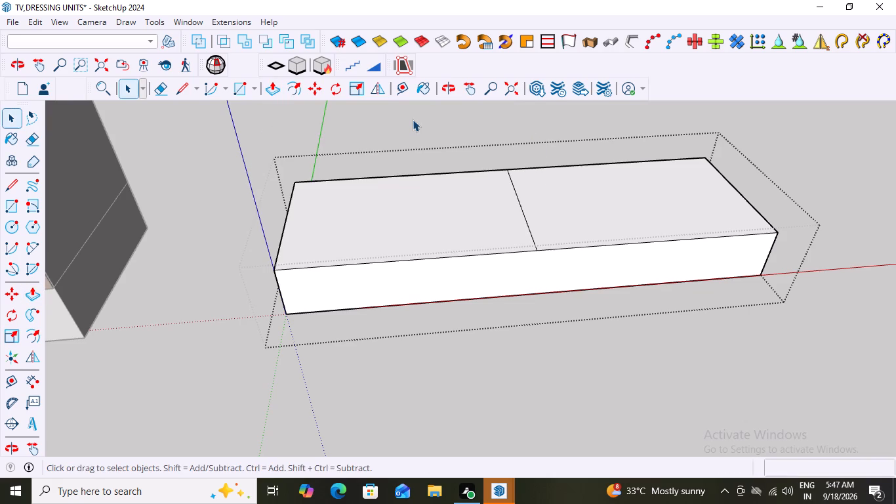
Leave the base block group and examine the block with its divided top from several angles.
left_click(476, 357)
middle_click_drag(473, 357, 399, 331)
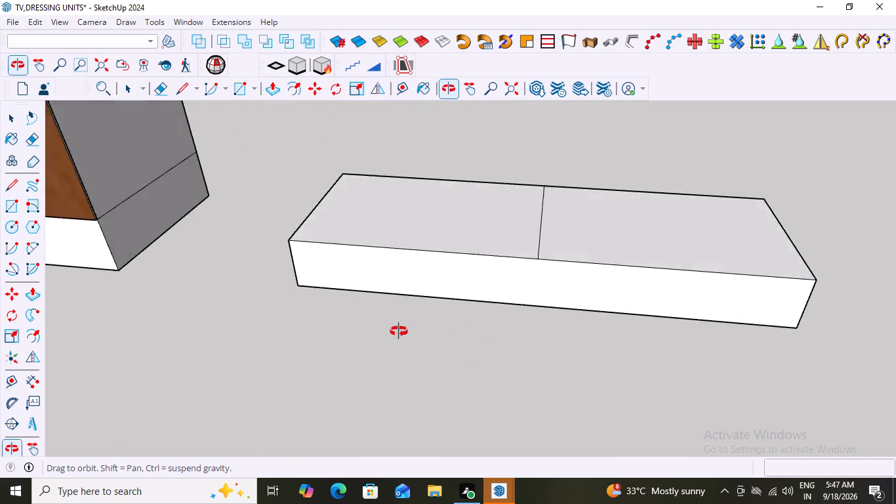
middle_click_drag(399, 331, 452, 341)
scroll(457, 341, "down", 3)
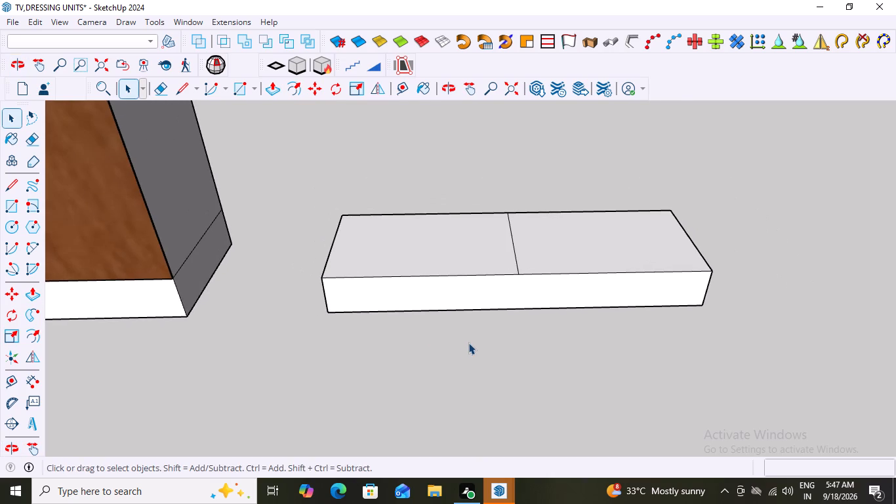
middle_click_drag(399, 337, 574, 281)
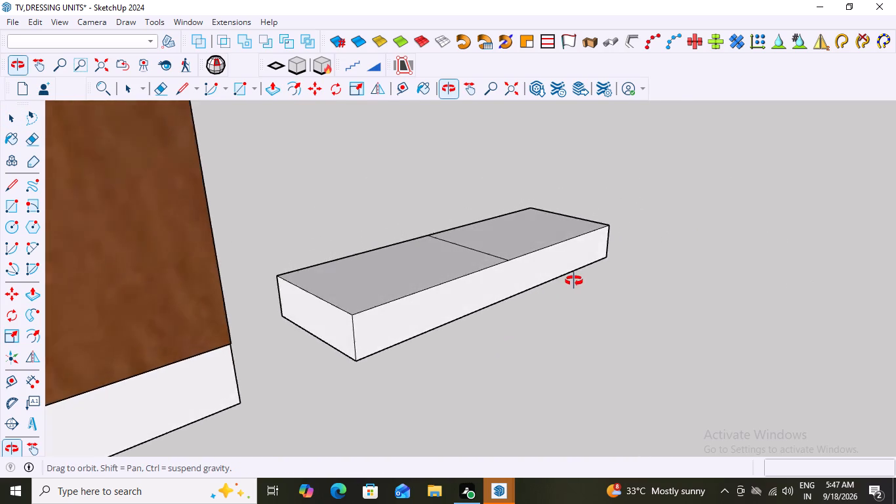
middle_click_drag(574, 281, 533, 288)
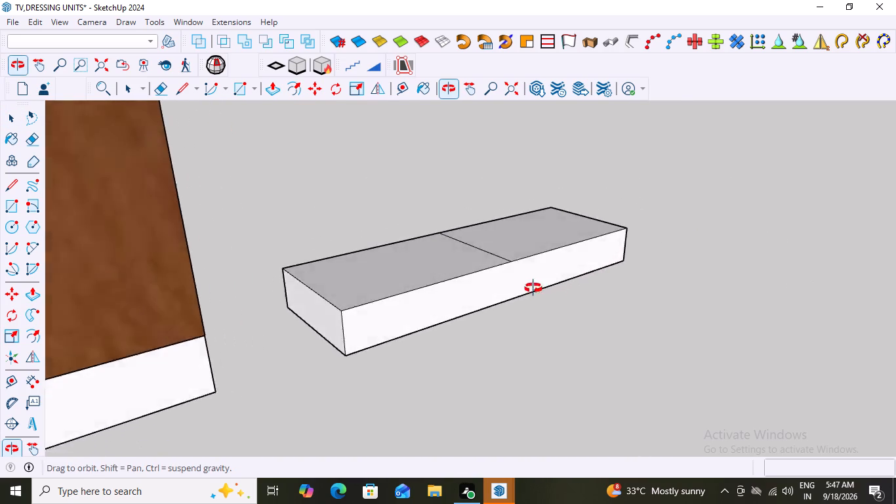
middle_click_drag(533, 288, 350, 294)
middle_click_drag(413, 329, 475, 350)
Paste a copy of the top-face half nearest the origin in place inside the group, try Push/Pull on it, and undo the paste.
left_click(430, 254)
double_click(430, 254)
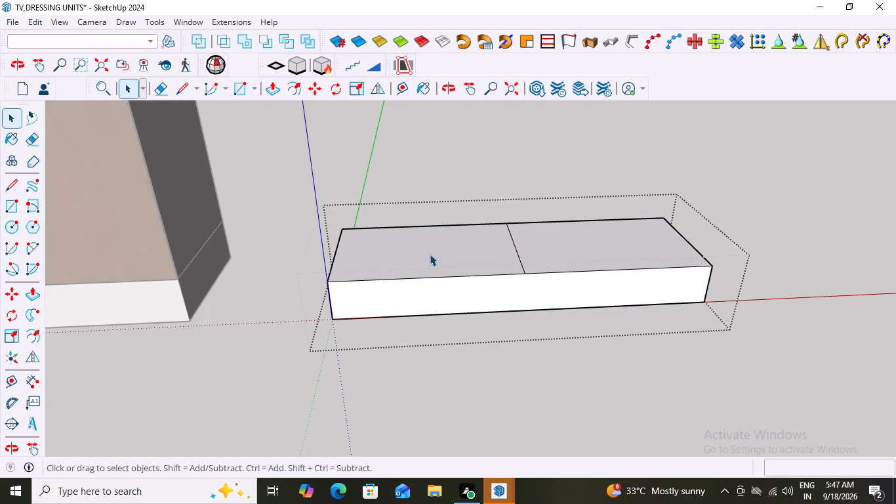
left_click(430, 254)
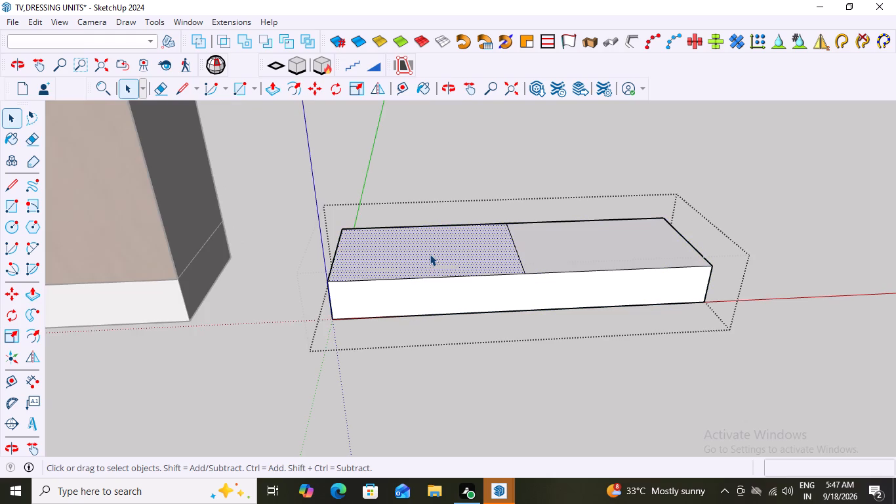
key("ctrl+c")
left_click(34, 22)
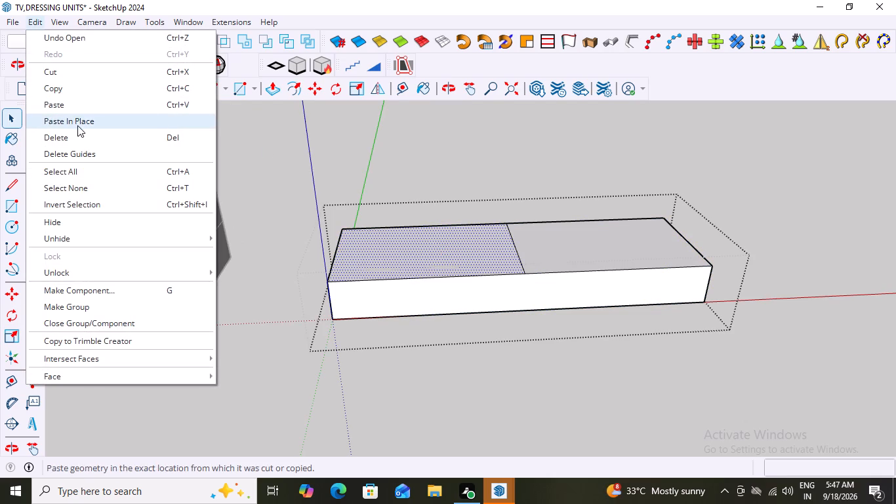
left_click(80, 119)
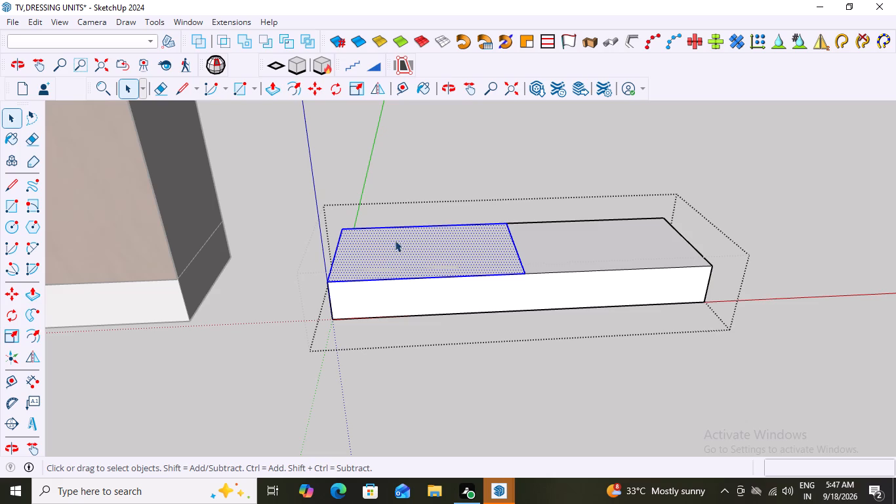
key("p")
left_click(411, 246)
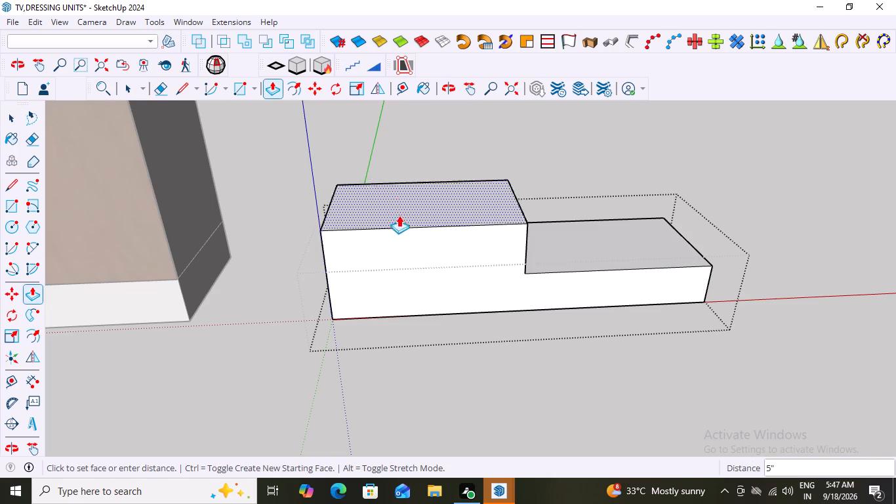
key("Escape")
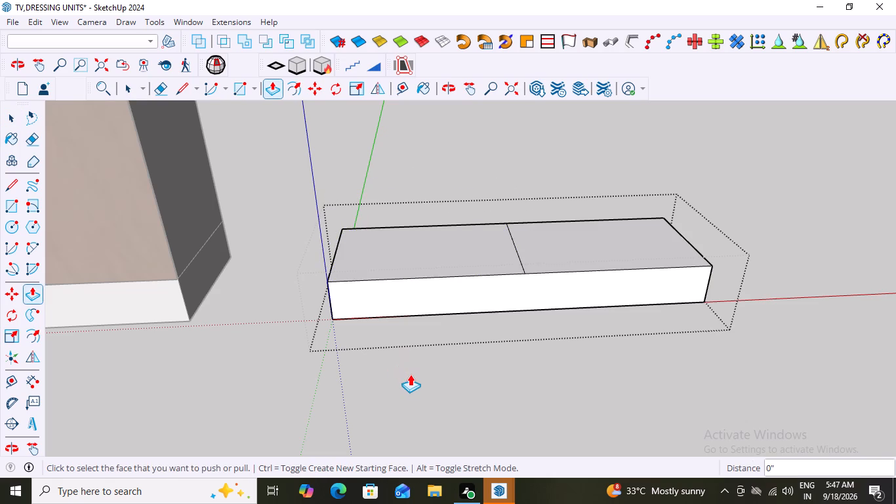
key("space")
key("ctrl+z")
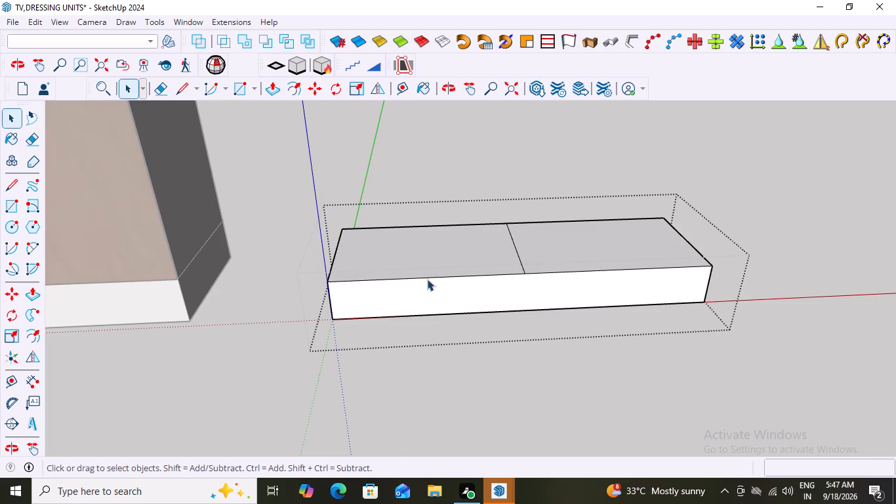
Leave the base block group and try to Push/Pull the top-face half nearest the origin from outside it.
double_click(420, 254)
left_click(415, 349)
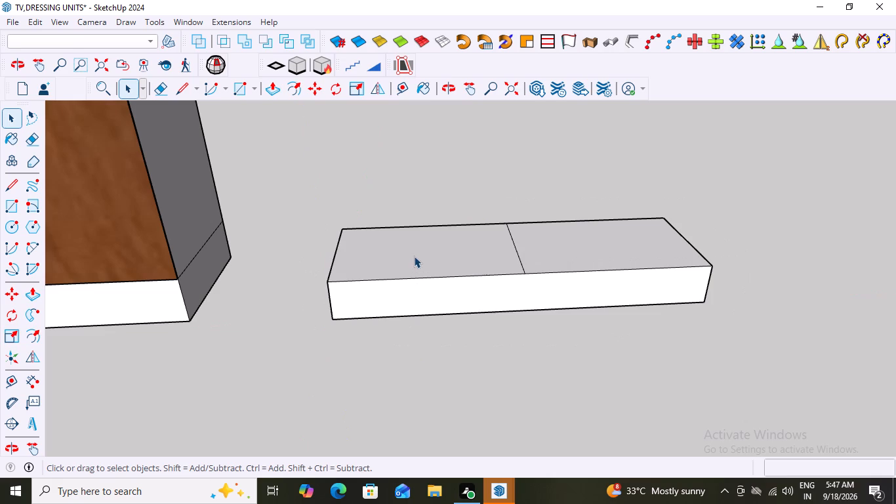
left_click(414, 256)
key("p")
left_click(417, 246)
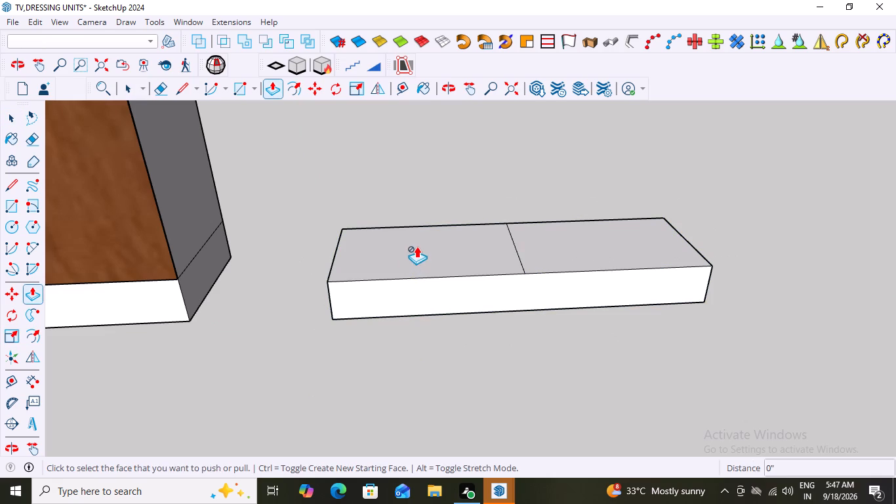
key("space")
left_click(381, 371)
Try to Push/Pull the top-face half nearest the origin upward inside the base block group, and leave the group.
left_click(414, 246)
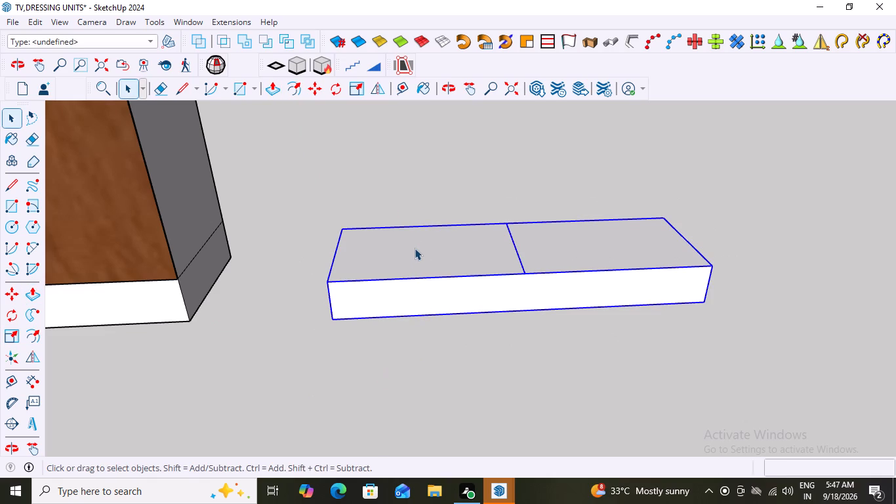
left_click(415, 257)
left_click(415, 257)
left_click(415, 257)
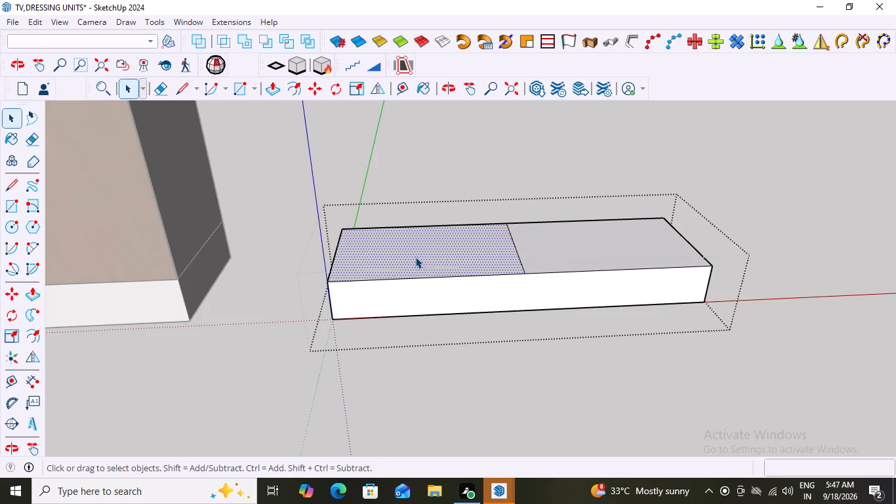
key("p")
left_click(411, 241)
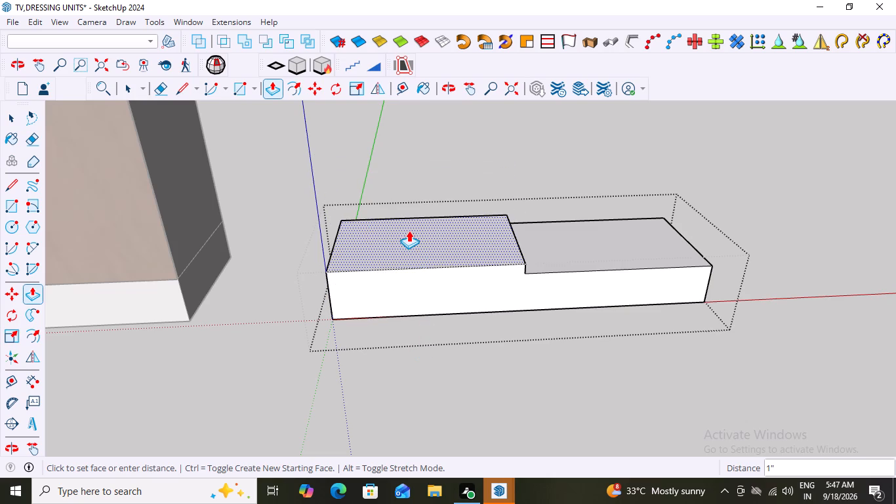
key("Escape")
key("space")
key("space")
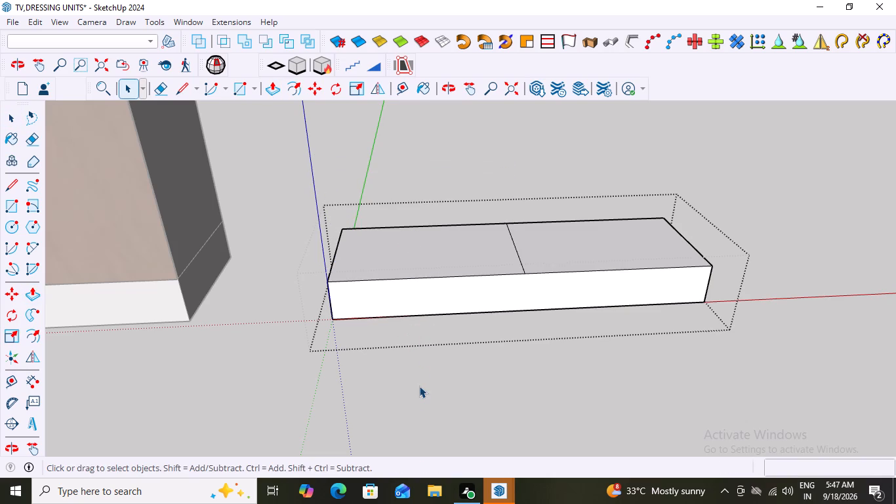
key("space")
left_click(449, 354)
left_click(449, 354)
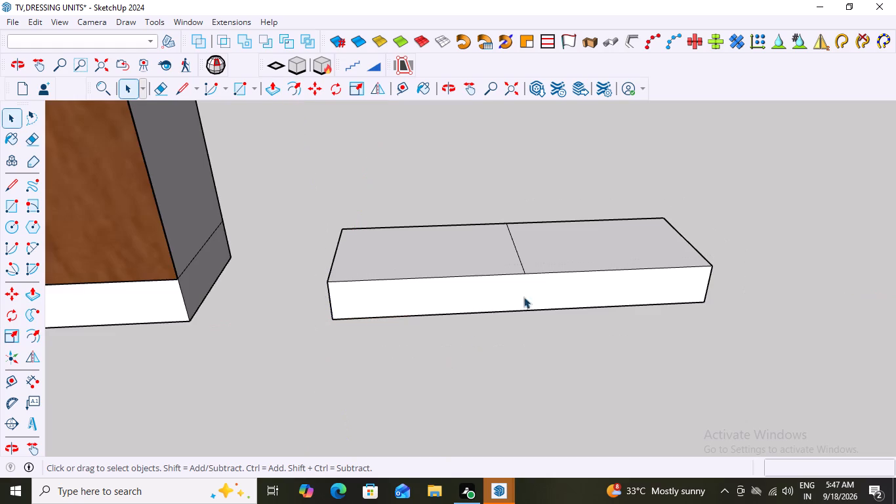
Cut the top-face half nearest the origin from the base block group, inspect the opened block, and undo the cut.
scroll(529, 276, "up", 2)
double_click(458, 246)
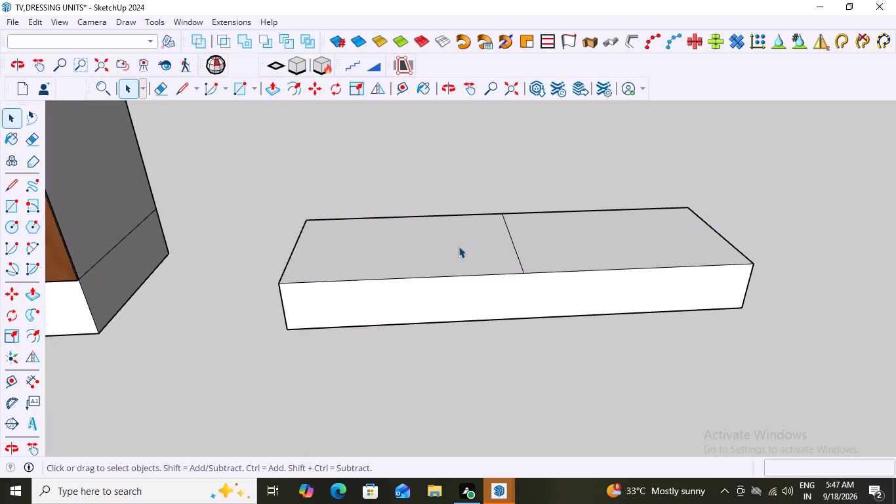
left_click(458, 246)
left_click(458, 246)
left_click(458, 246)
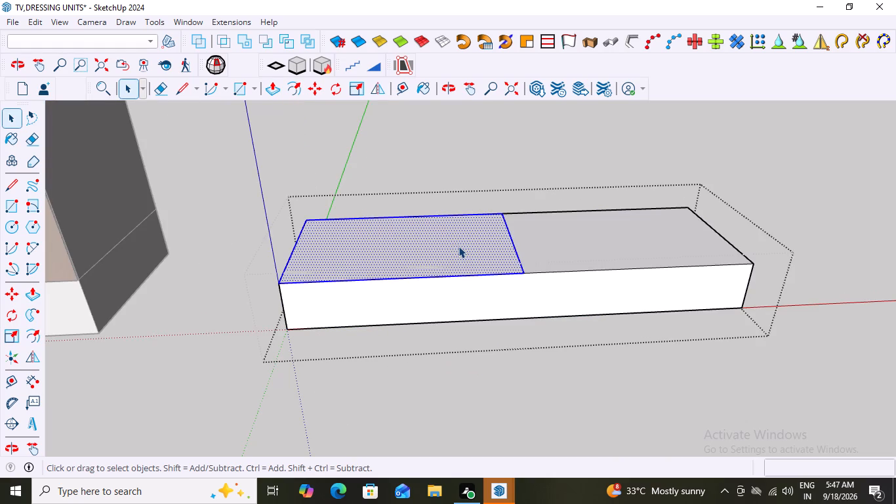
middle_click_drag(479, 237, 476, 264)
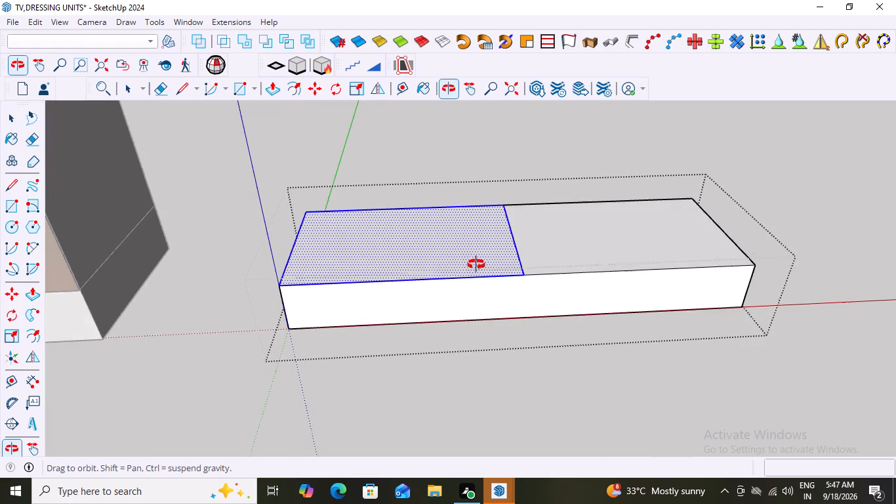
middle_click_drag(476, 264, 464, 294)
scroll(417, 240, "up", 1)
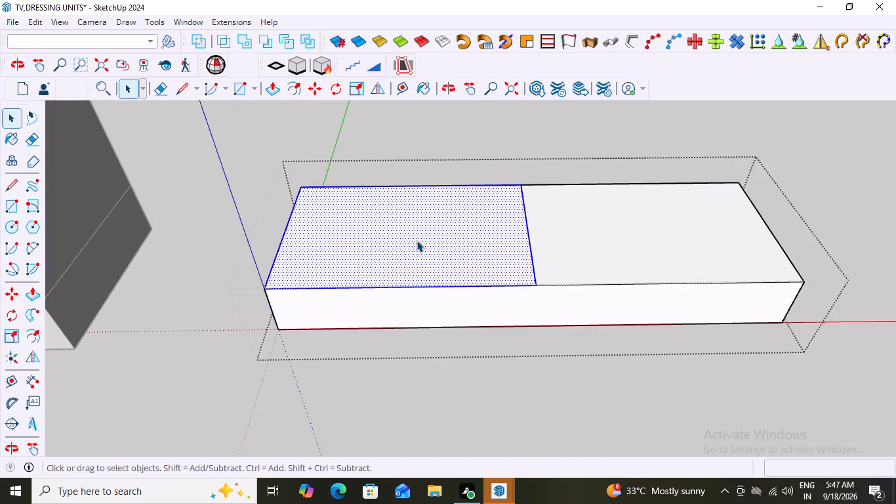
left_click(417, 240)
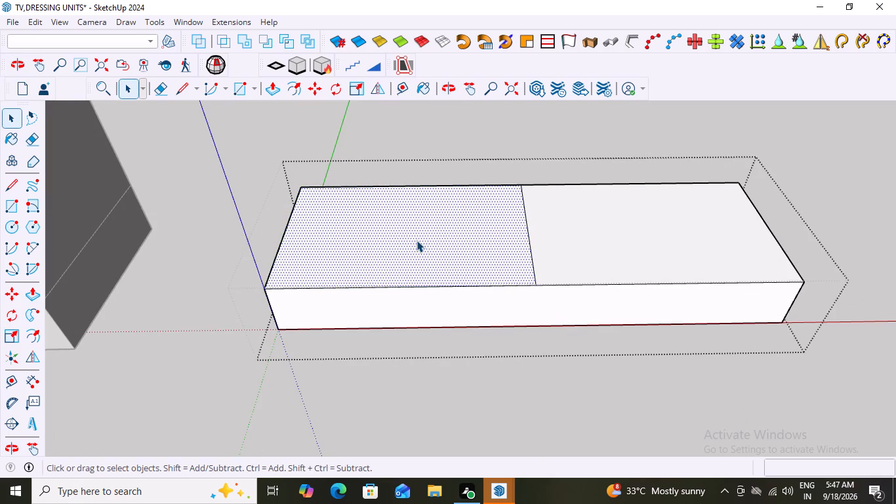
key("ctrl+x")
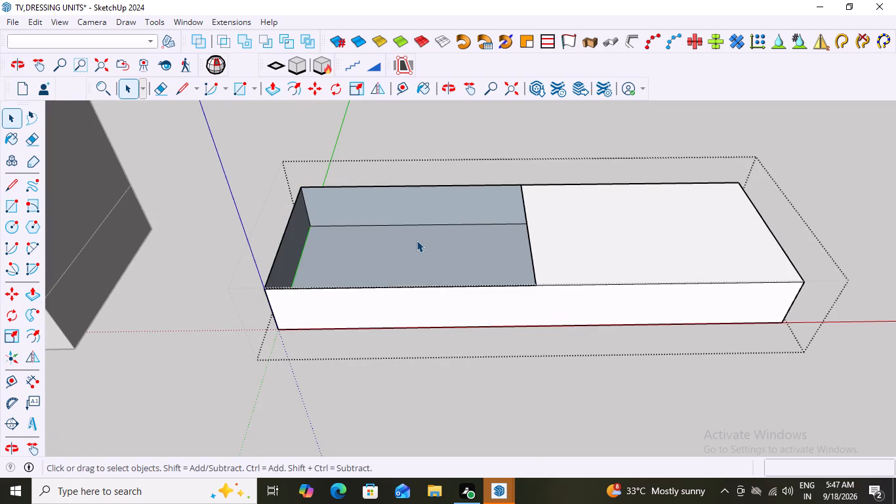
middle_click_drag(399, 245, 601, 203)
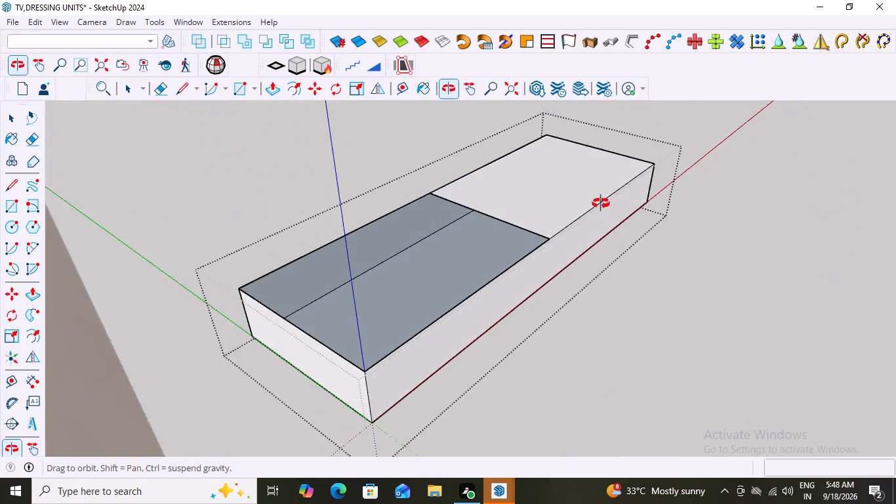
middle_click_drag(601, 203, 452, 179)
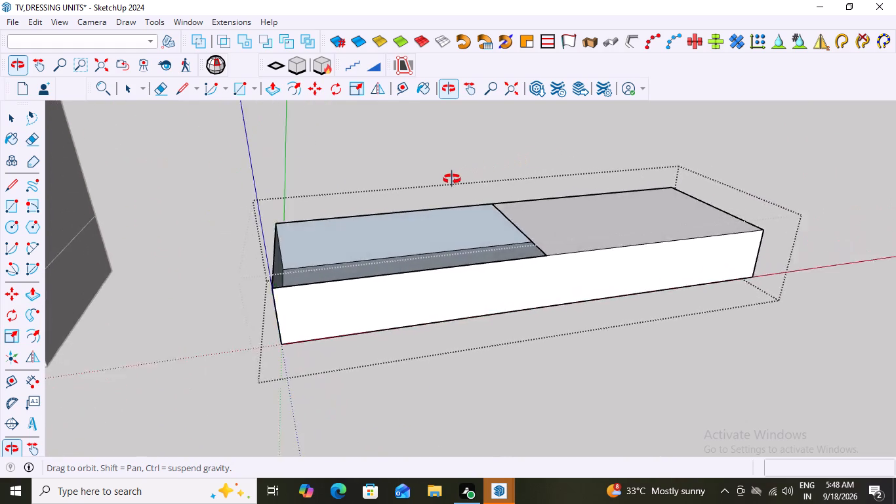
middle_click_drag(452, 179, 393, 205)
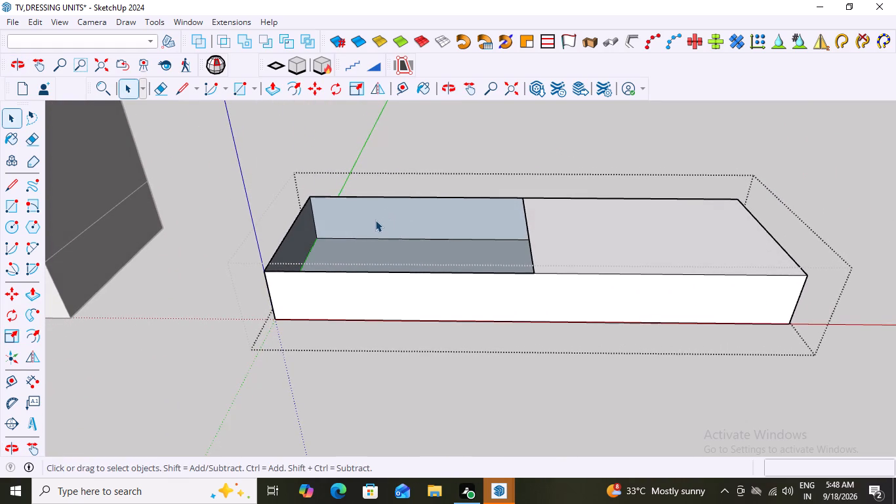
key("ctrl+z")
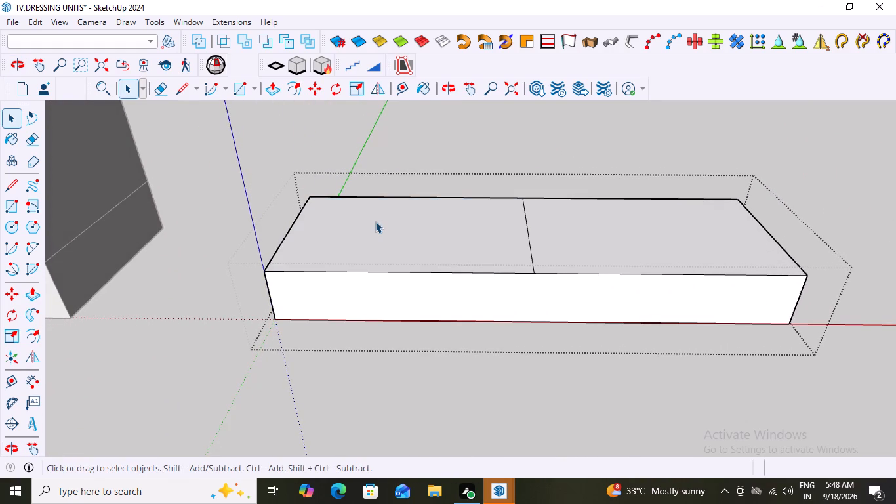
Undo the earlier edits back to before the dividing line was drawn on the base block's top face, and leave the group.
middle_click_drag(521, 341, 509, 258)
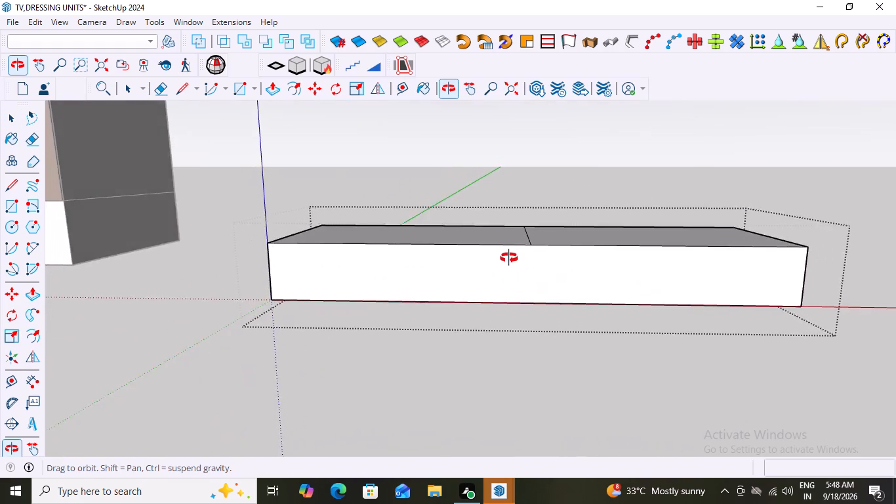
middle_click_drag(509, 258, 557, 316)
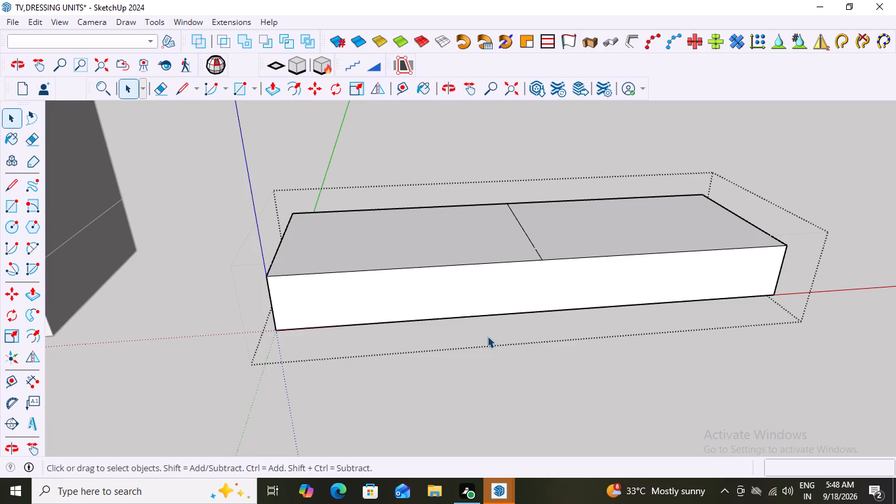
key("space")
left_click(447, 380)
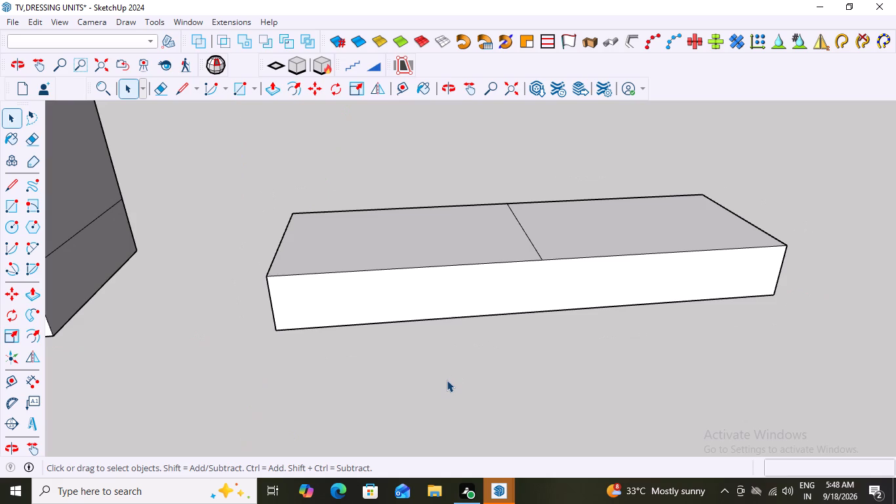
key("ctrl+z")
key("ctrl+z")
key("ctrl+z")
key("ctrl+z")
key("ctrl+z")
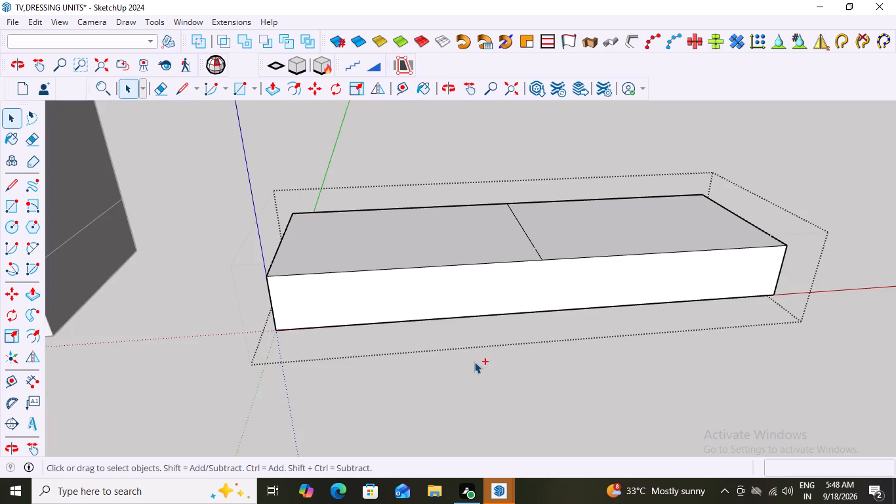
key("ctrl+z")
key("ctrl+x")
key("ctrl+z")
key("ctrl+z")
key("ctrl+z")
key("ctrl+z")
key("ctrl+z")
key("ctrl+a")
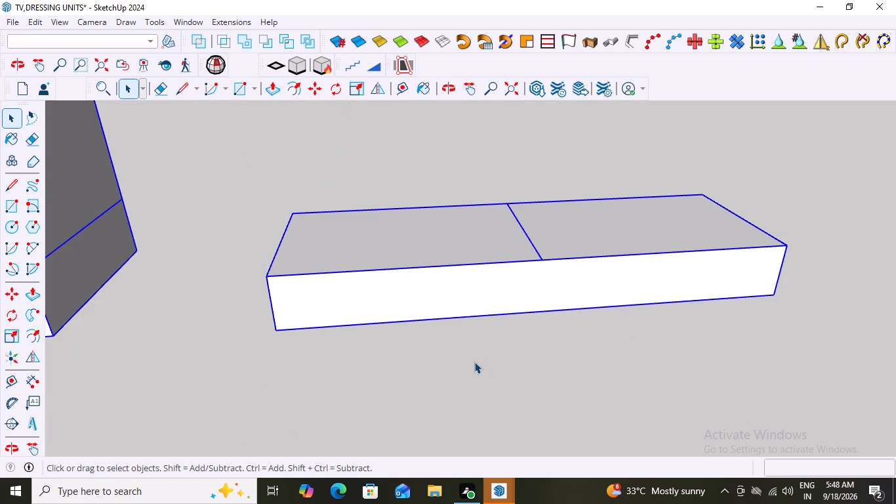
key("ctrl+z")
key("ctrl+z")
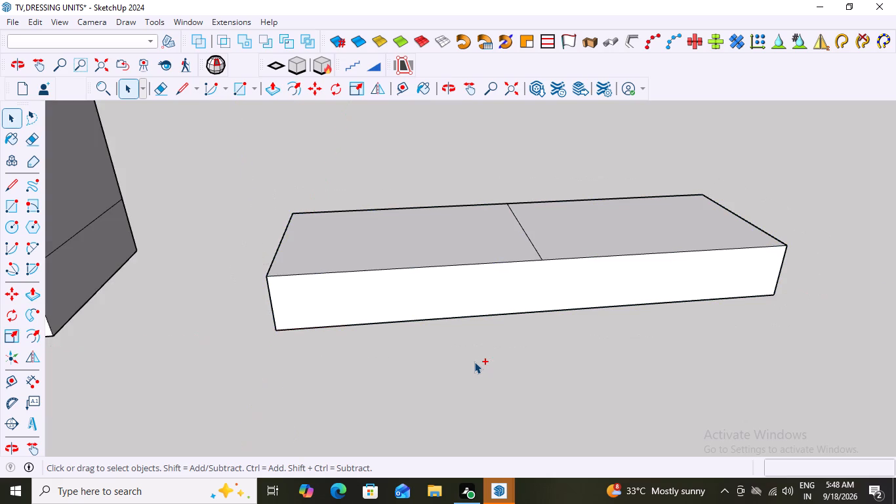
key("ctrl+z")
key("ctrl+z")
key("ctrl+z")
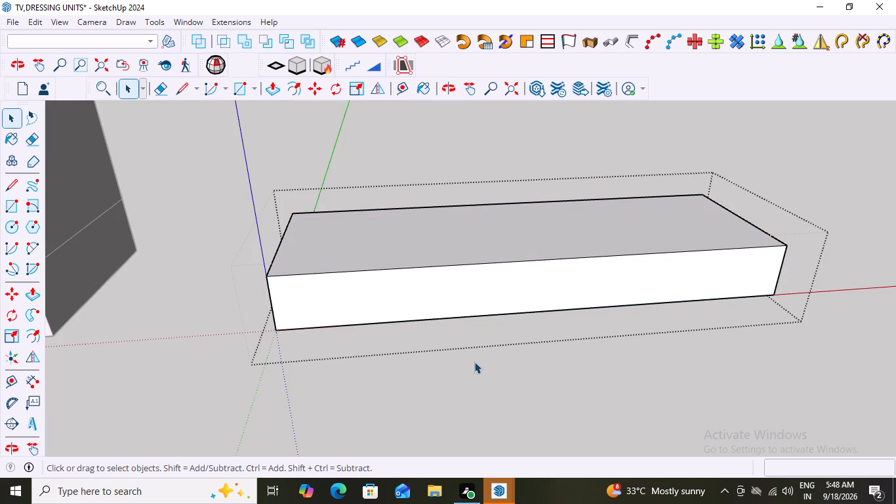
scroll(474, 362, "down", 3)
key("space")
left_click(474, 362)
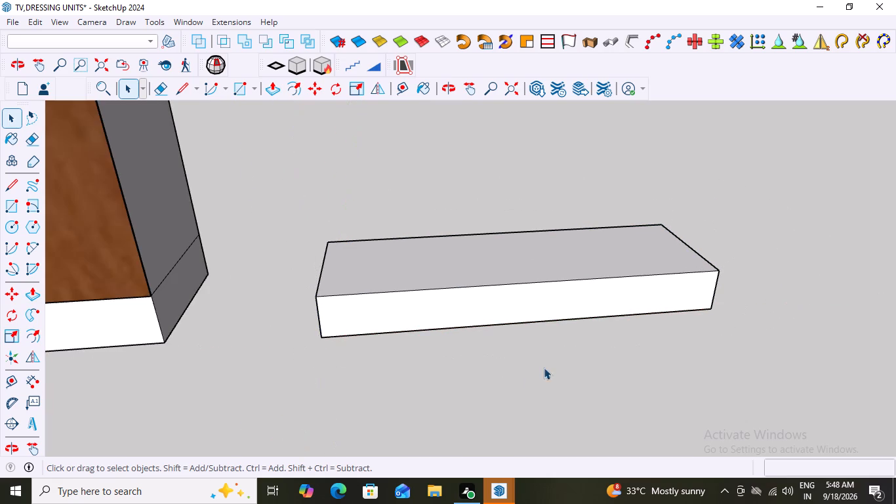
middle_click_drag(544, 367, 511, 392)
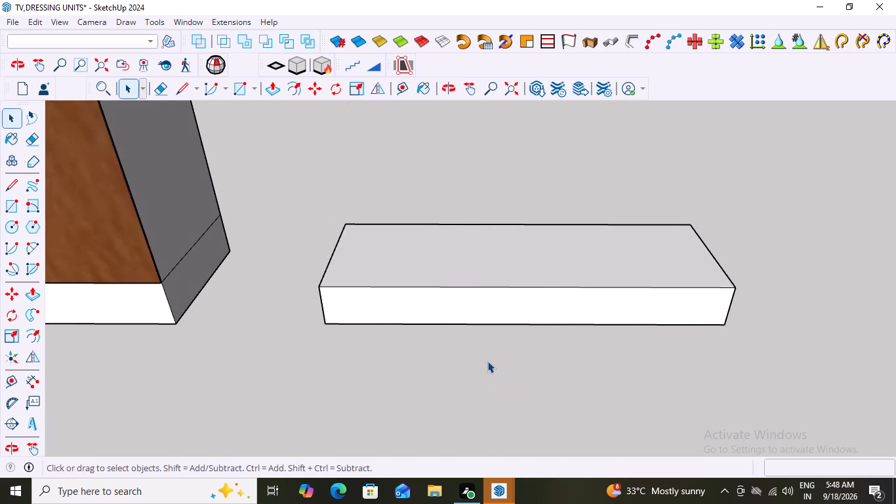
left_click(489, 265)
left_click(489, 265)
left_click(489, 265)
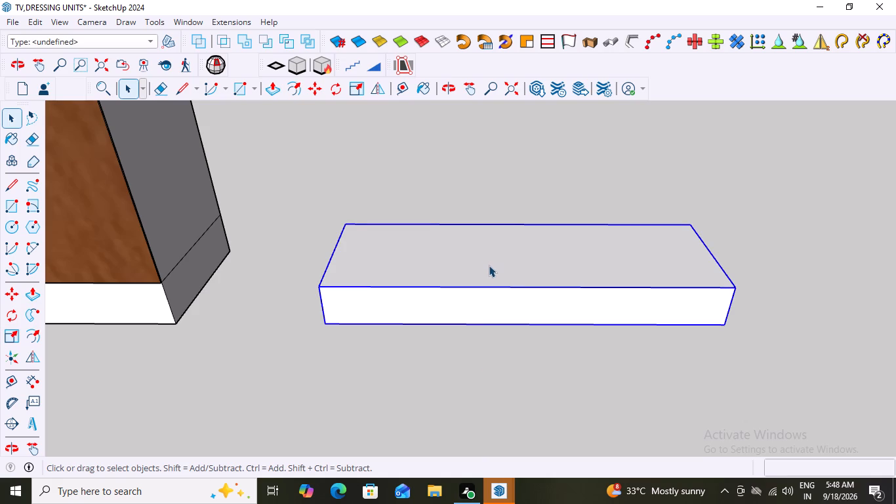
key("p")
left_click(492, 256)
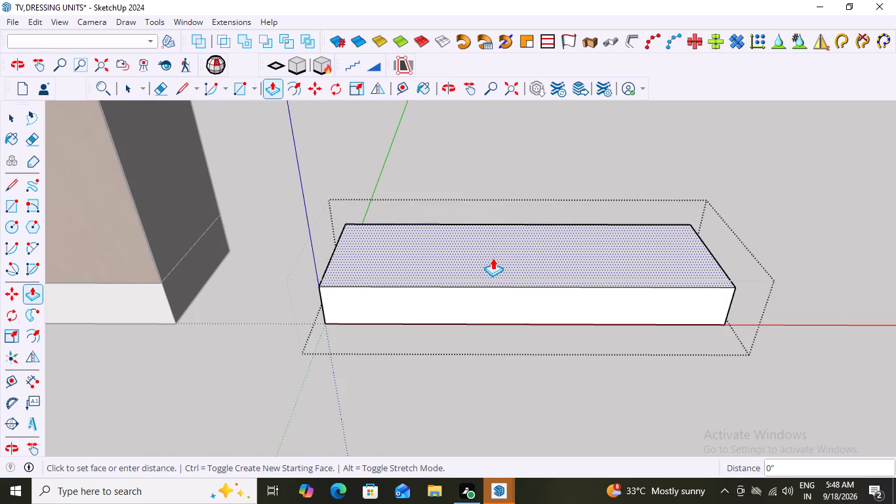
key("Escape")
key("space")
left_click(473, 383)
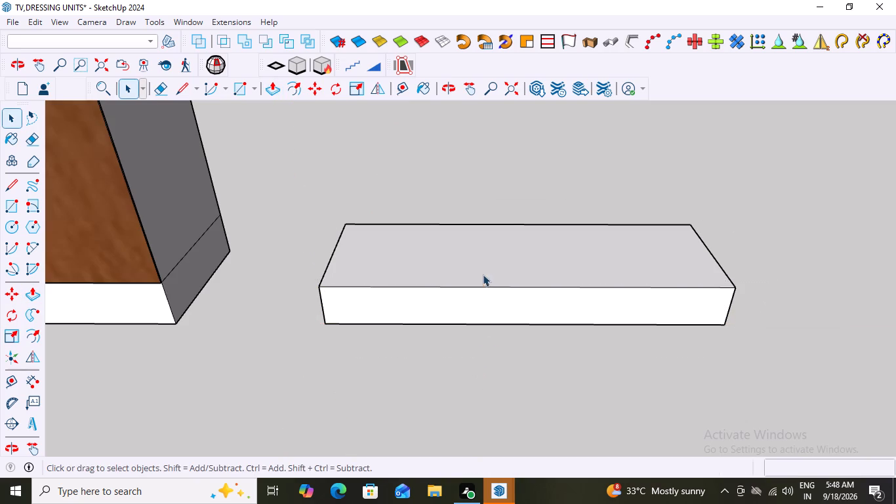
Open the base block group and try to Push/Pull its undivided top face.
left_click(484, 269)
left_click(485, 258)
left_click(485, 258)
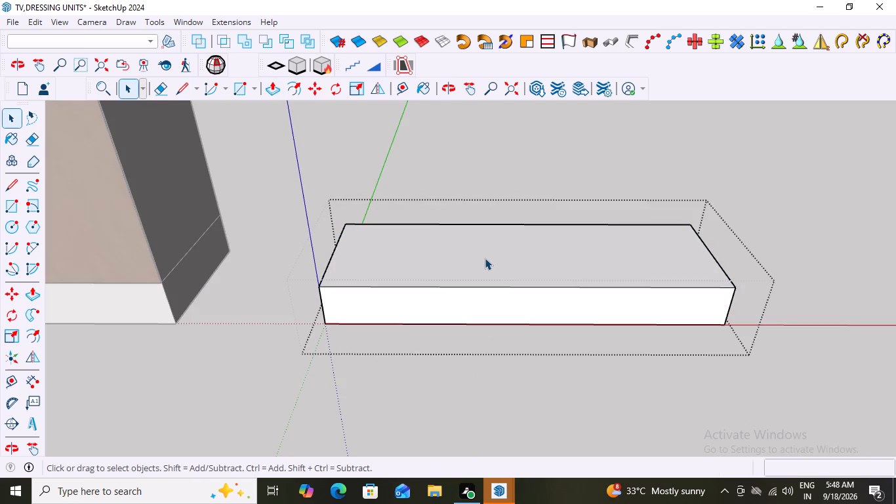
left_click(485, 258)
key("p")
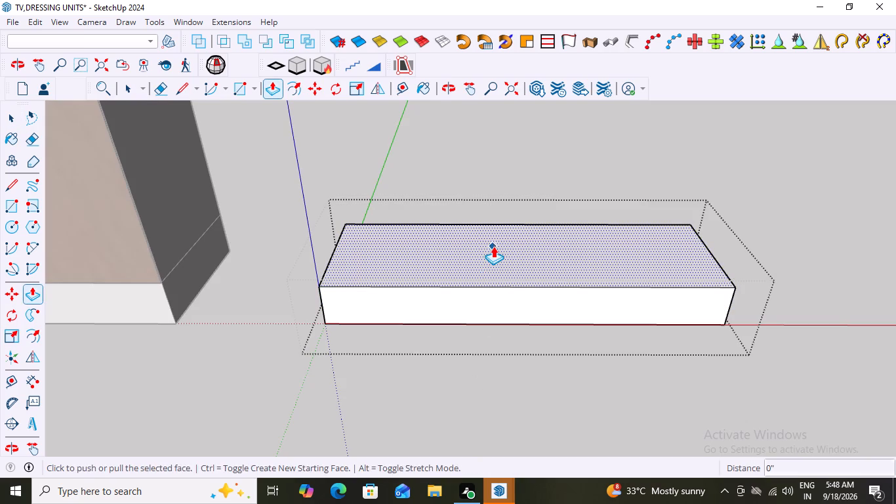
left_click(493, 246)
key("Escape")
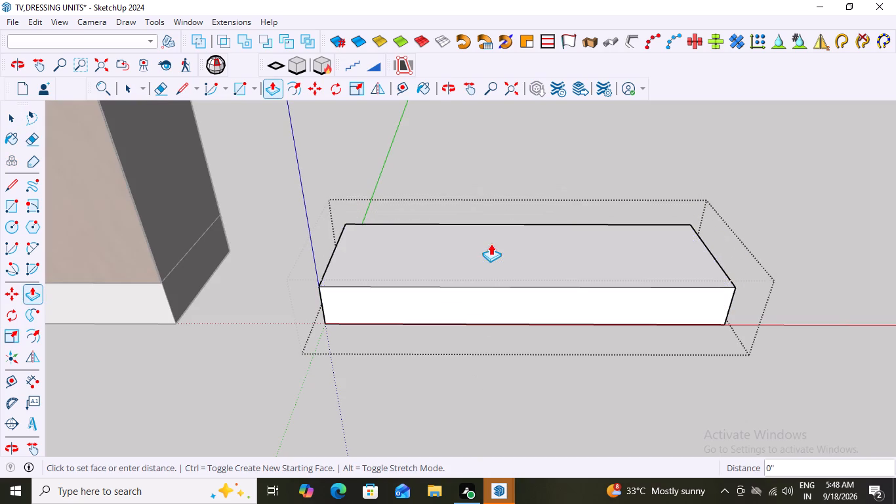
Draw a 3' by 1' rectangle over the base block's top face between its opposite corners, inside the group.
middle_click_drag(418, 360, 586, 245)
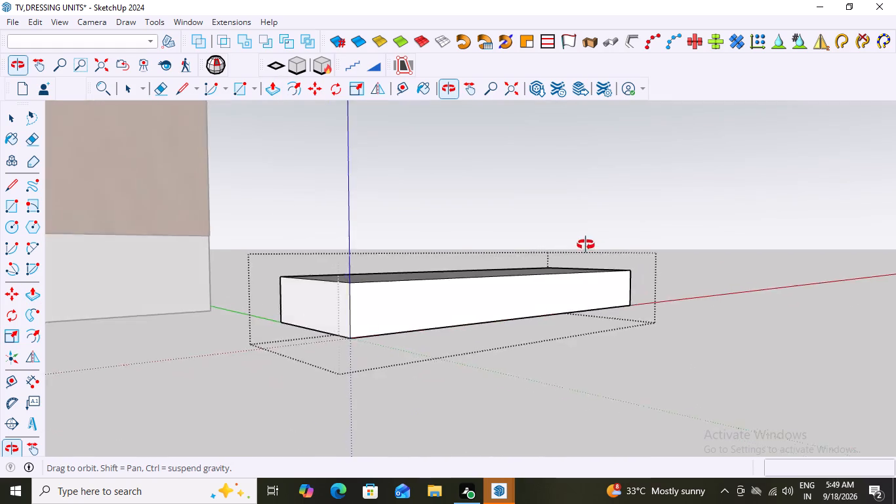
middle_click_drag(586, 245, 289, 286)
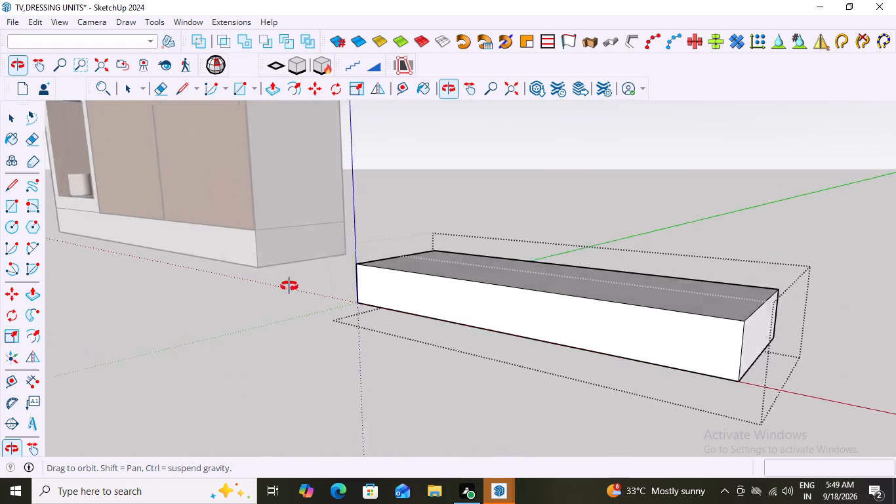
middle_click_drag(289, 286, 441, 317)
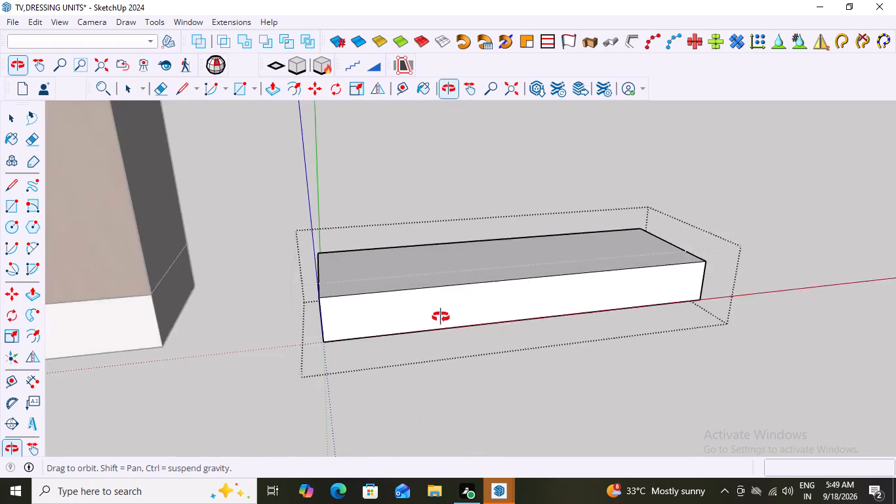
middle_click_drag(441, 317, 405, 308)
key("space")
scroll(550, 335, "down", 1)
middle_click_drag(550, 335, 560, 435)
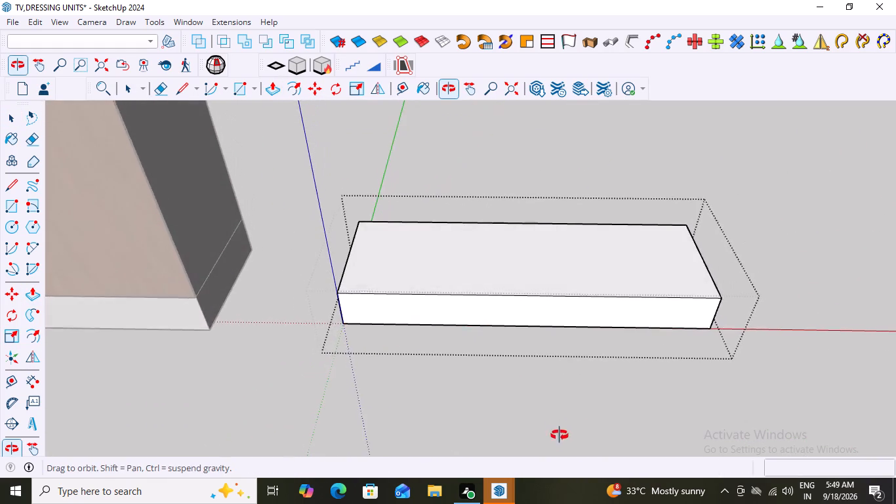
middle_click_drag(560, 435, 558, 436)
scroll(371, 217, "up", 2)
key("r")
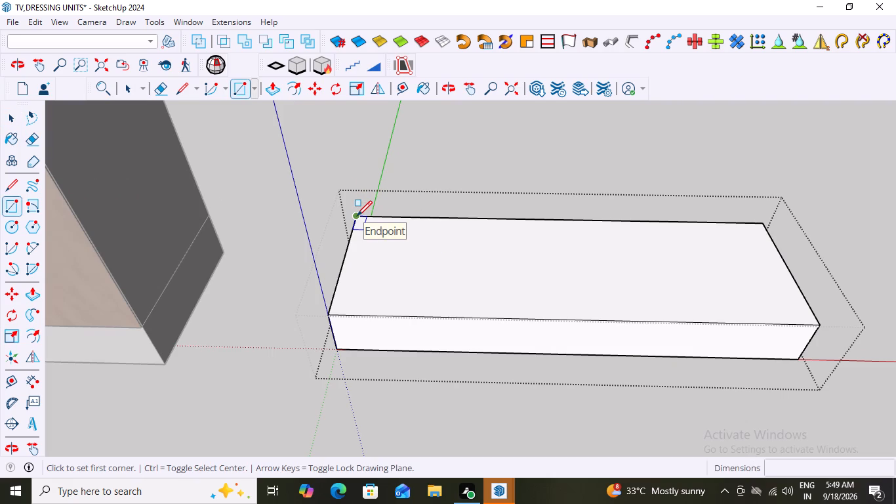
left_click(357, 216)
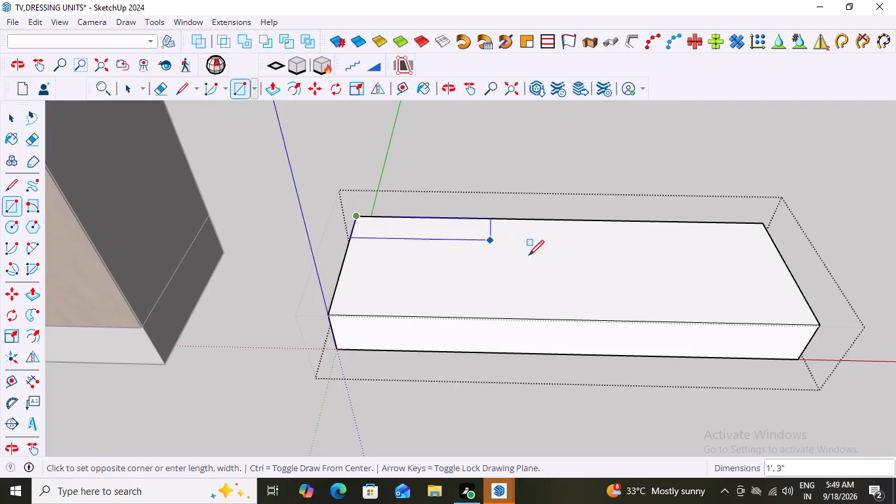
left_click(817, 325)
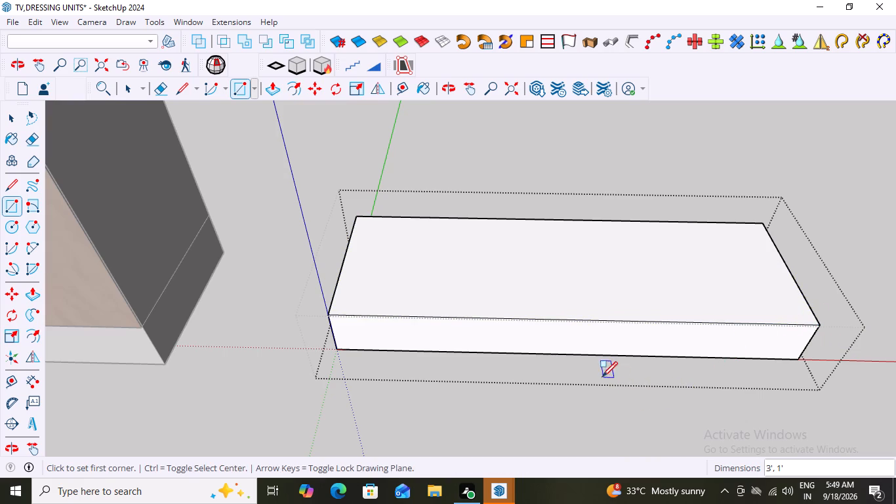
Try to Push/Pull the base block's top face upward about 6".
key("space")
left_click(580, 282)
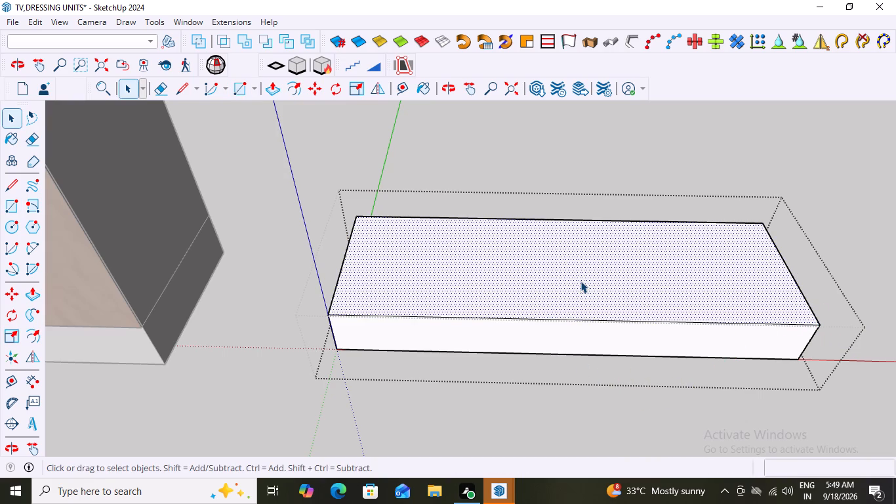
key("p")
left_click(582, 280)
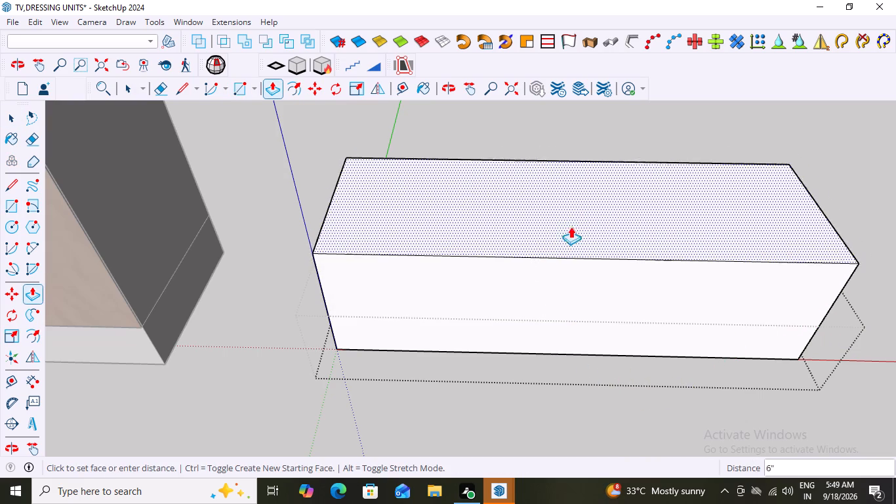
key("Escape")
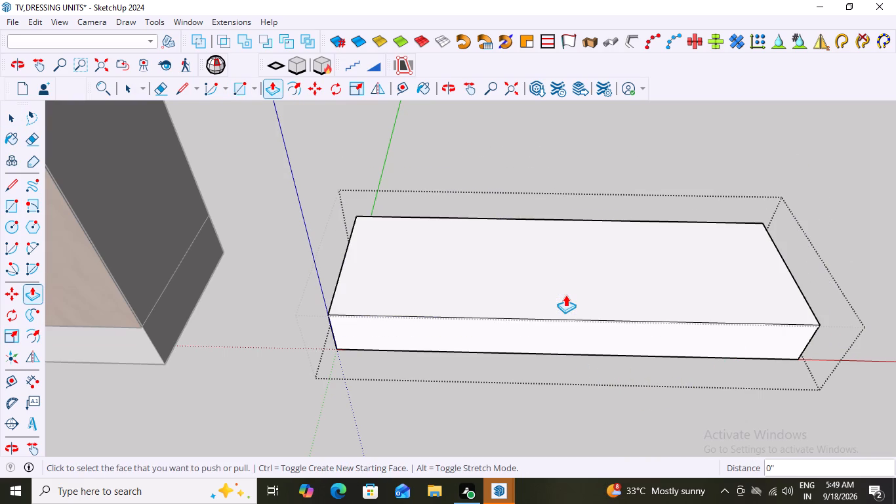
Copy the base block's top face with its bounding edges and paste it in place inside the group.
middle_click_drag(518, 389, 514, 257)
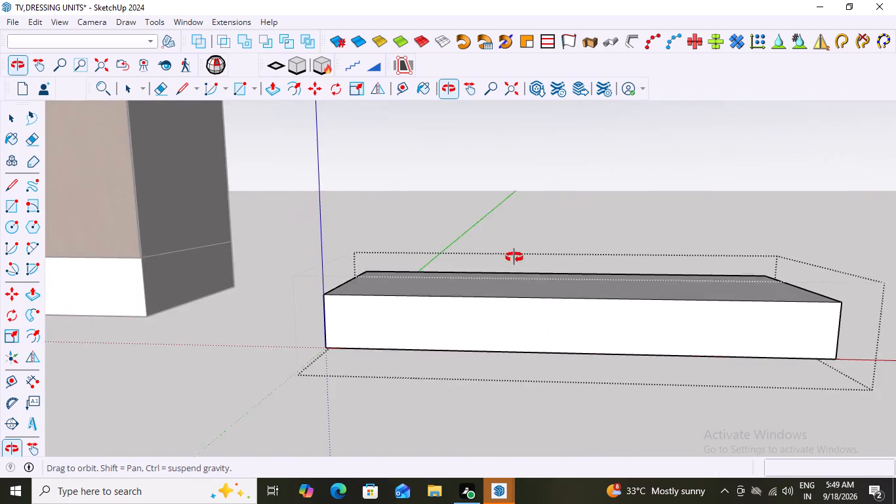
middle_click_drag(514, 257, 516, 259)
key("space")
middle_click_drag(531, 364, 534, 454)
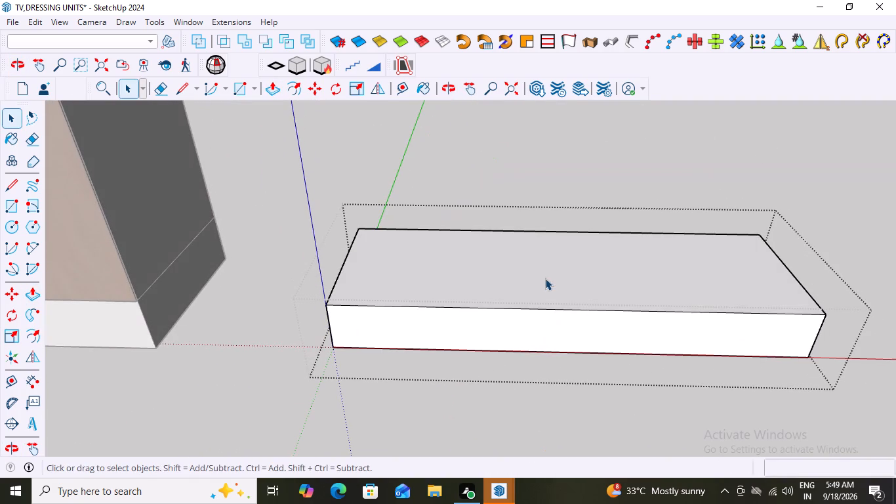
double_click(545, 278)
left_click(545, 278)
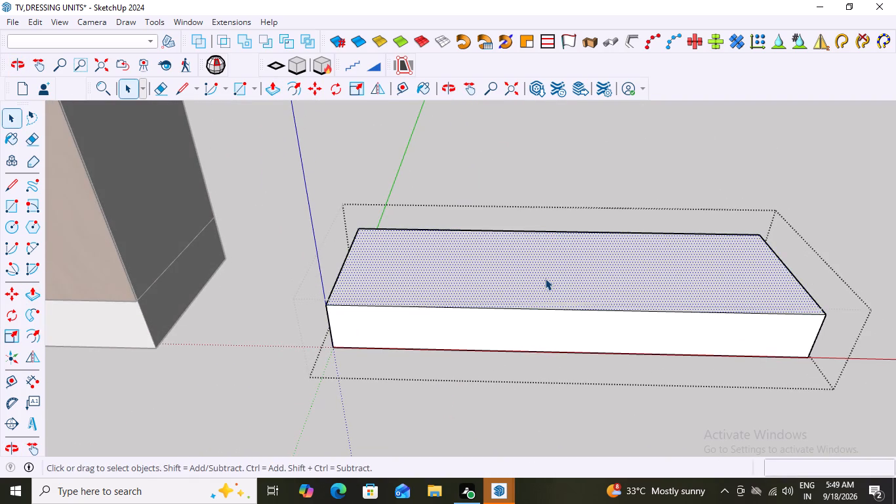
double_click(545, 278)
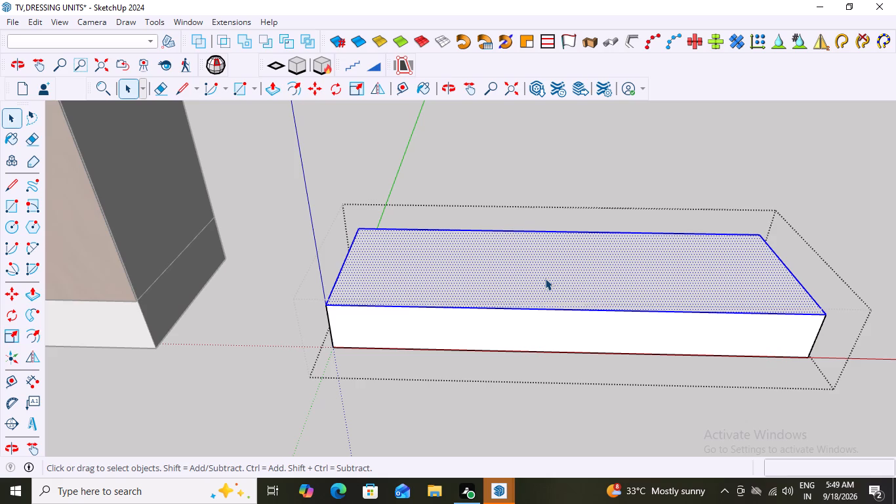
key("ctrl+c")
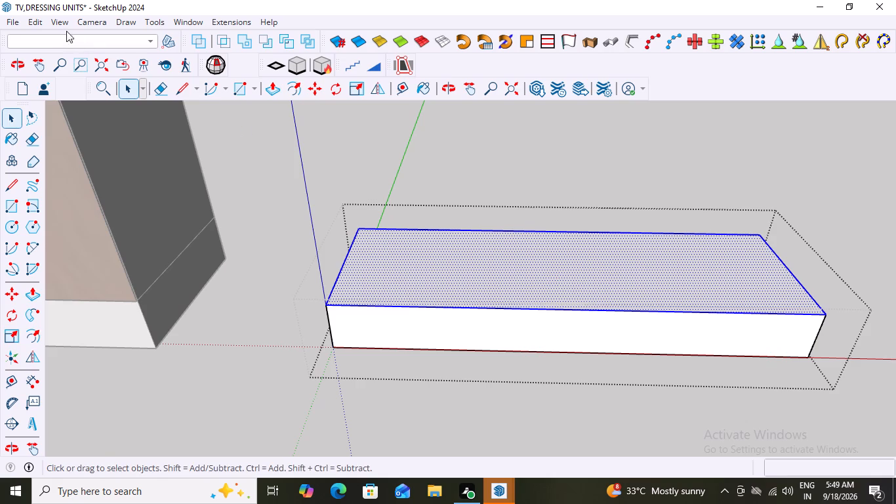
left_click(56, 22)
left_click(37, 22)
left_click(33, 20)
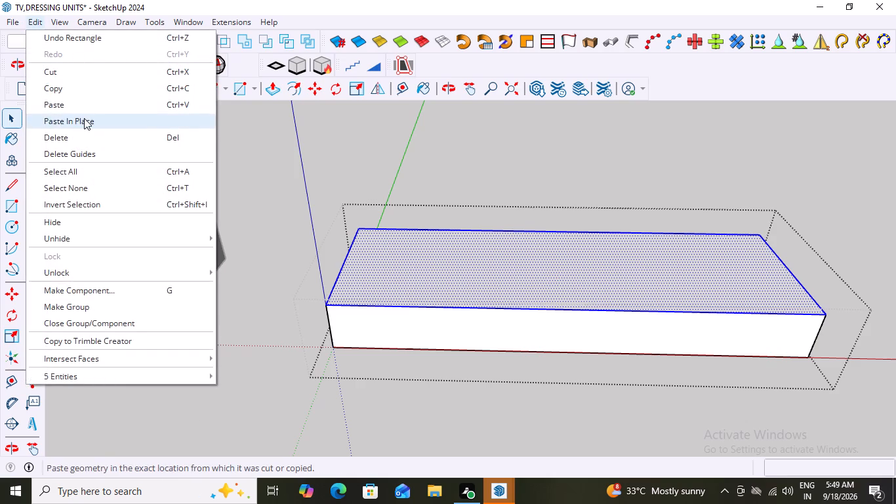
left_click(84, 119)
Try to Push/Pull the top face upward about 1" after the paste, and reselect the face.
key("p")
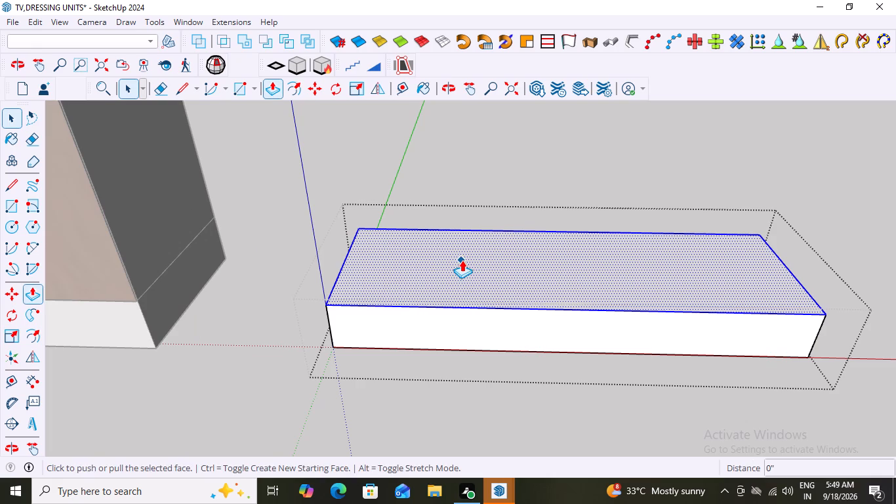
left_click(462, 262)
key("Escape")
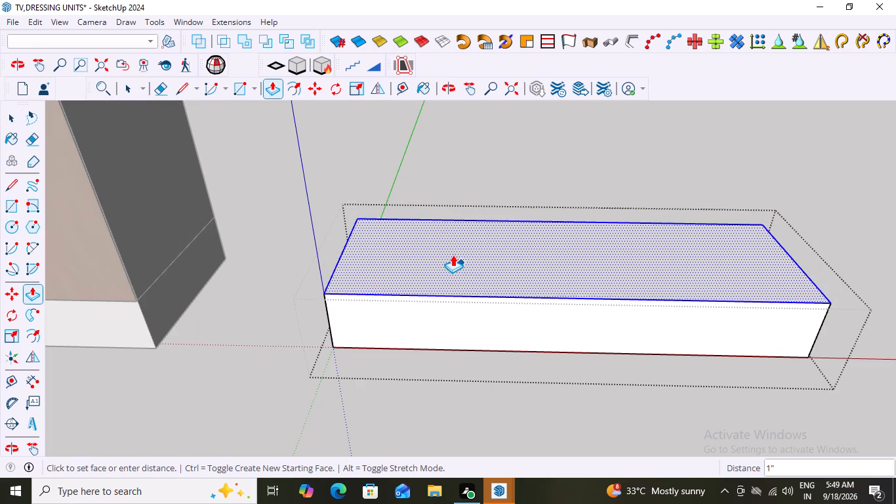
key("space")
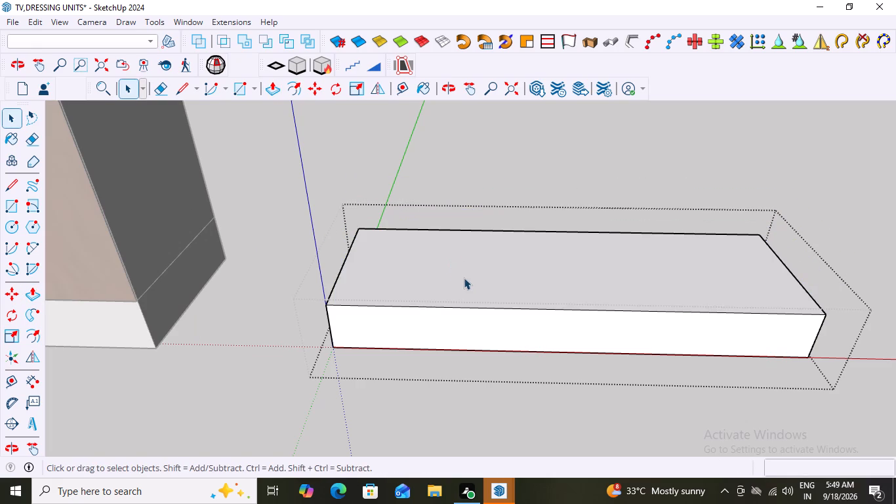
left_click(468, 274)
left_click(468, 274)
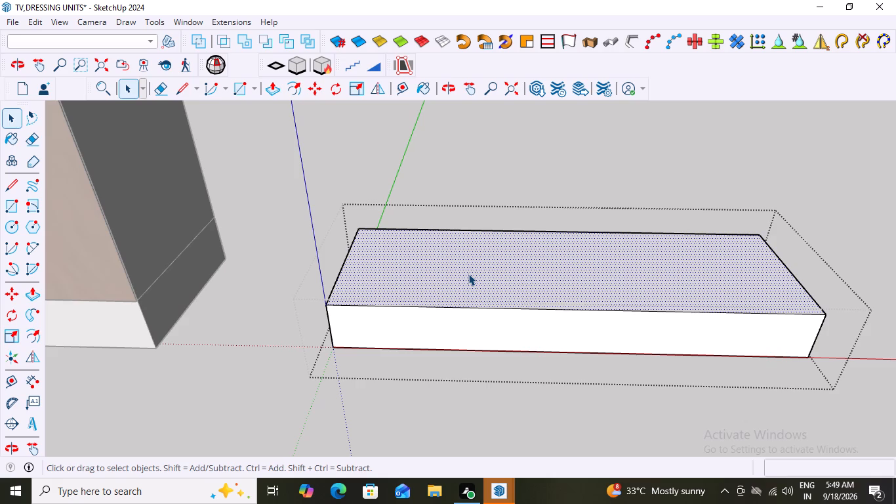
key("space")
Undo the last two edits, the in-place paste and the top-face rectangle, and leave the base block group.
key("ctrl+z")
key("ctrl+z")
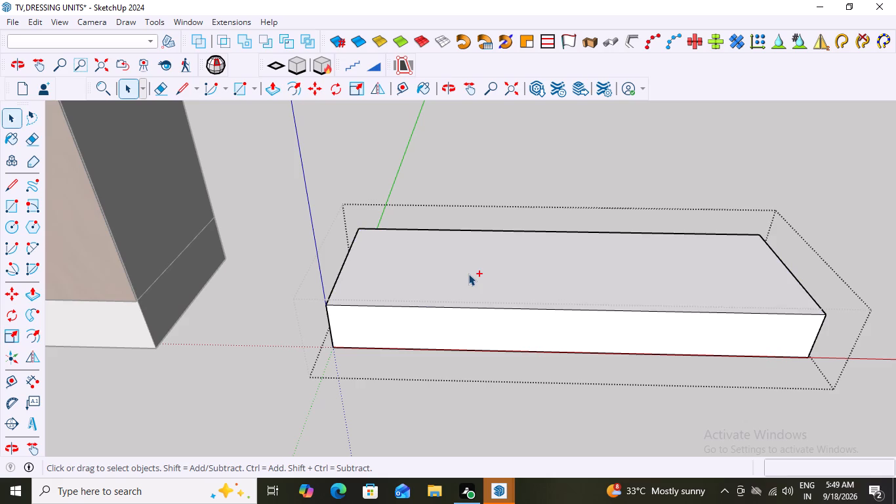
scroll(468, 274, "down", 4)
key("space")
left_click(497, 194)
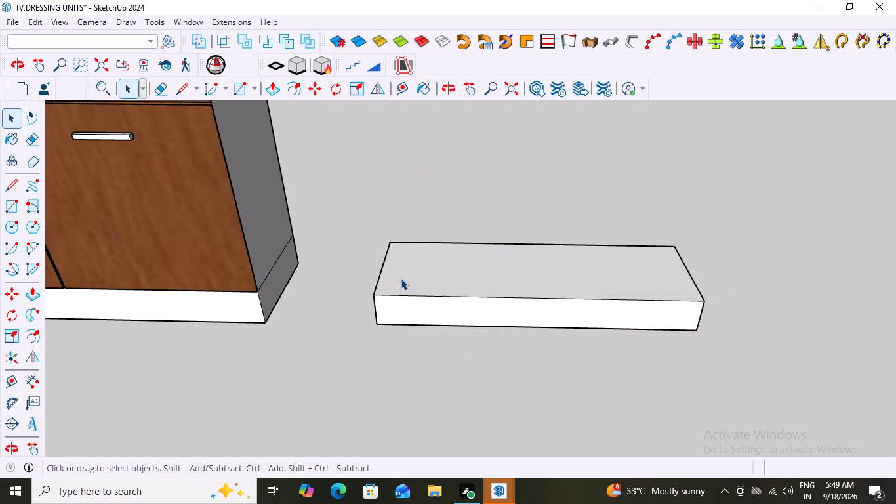
Reopen the base block group, draw a 1' by 3' rectangle over its top face between opposite corners, and leave the group.
scroll(399, 276, "up", 5)
middle_click_drag(432, 268, 437, 299)
double_click(445, 292)
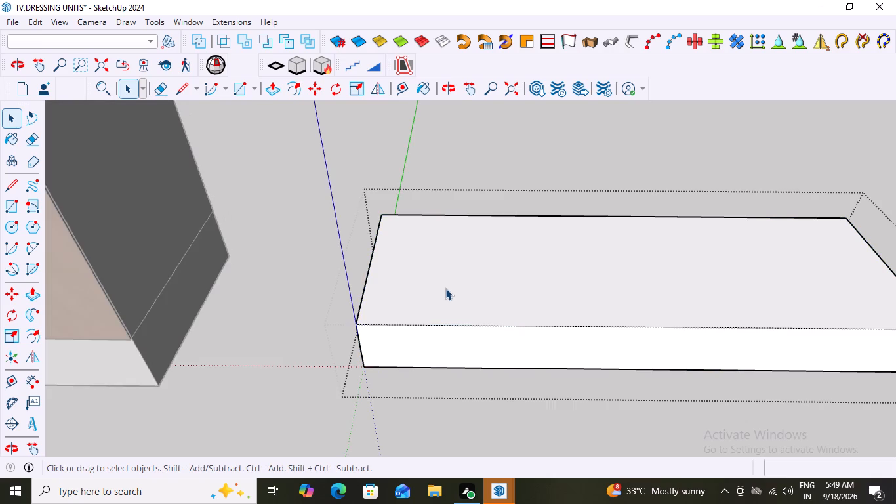
left_click(445, 287)
middle_click_drag(447, 287, 486, 241)
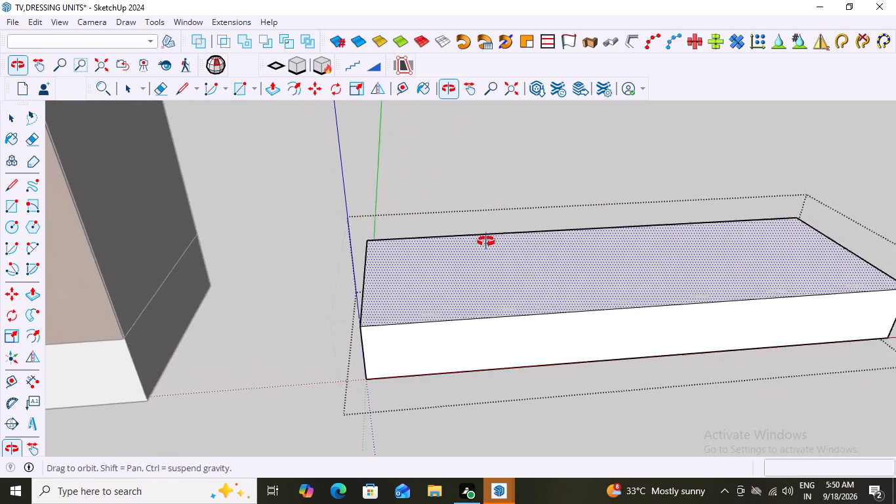
middle_click_drag(486, 241, 507, 240)
middle_click_drag(498, 253, 428, 306)
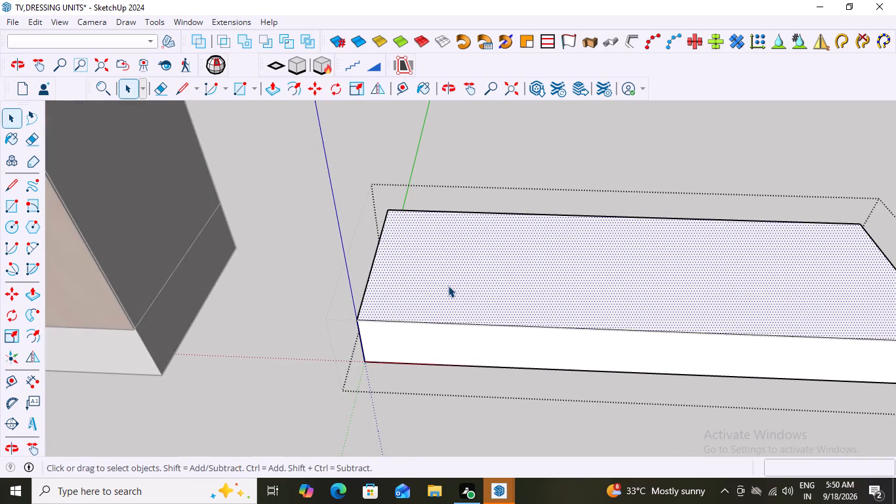
key("r")
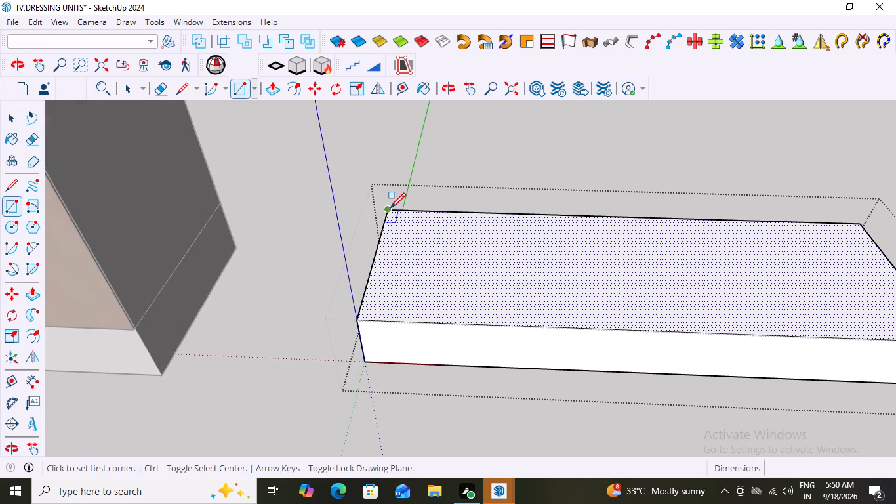
left_click(390, 208)
scroll(458, 314, "down", 7)
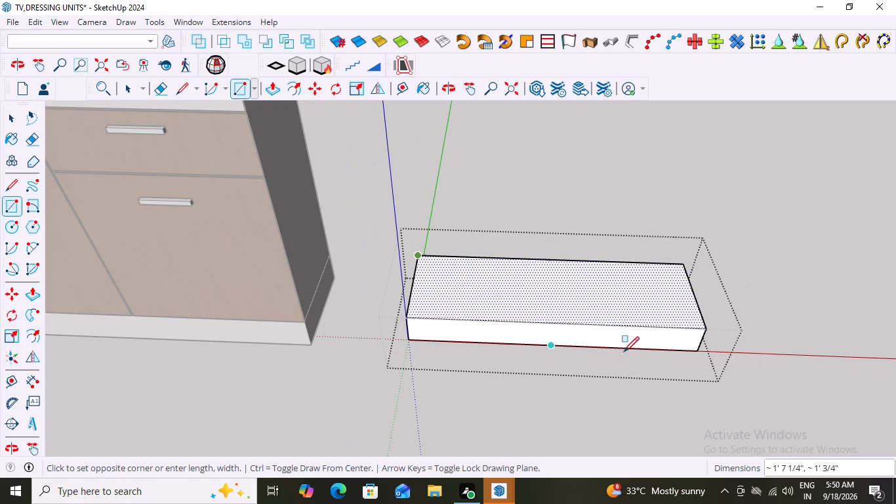
left_click(704, 329)
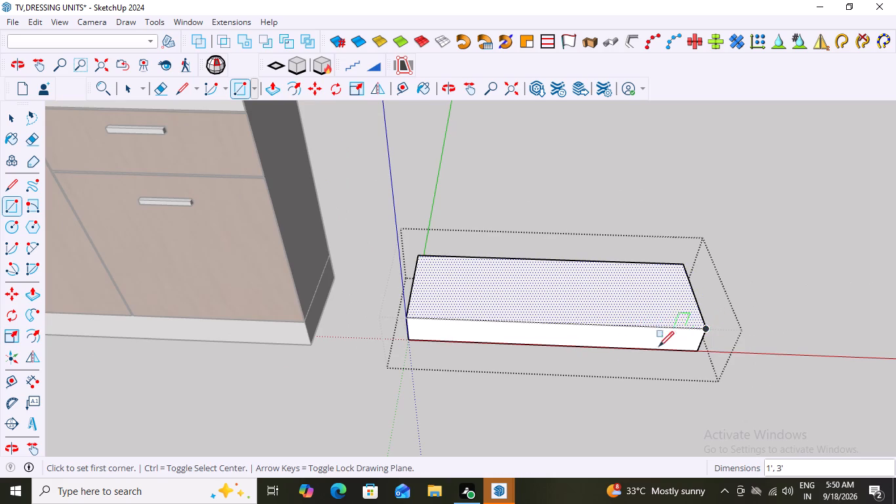
middle_click_drag(568, 417, 580, 392)
key("space")
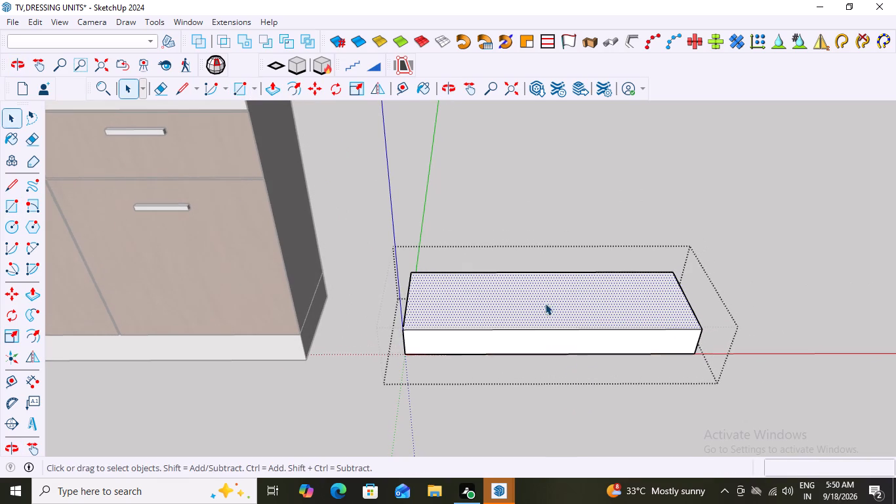
left_click(534, 387)
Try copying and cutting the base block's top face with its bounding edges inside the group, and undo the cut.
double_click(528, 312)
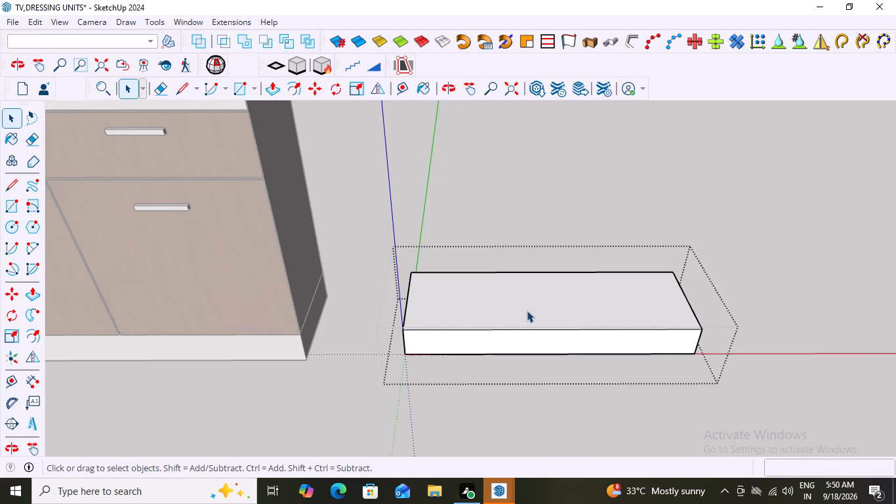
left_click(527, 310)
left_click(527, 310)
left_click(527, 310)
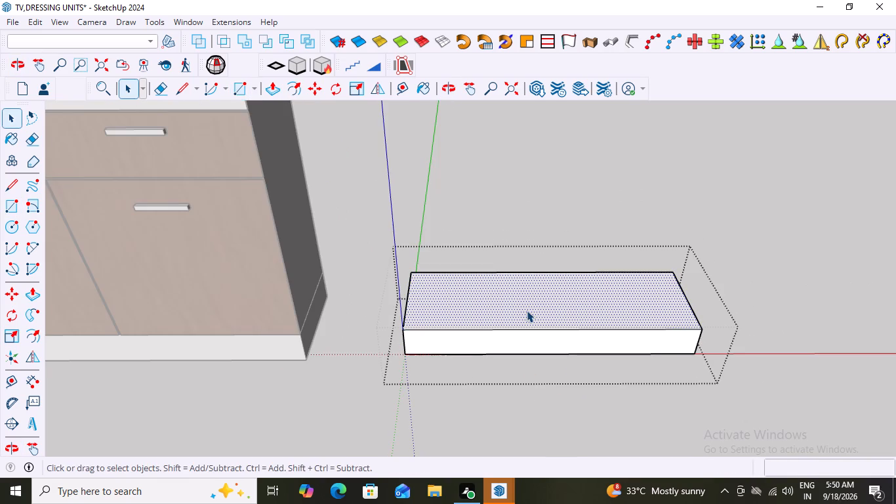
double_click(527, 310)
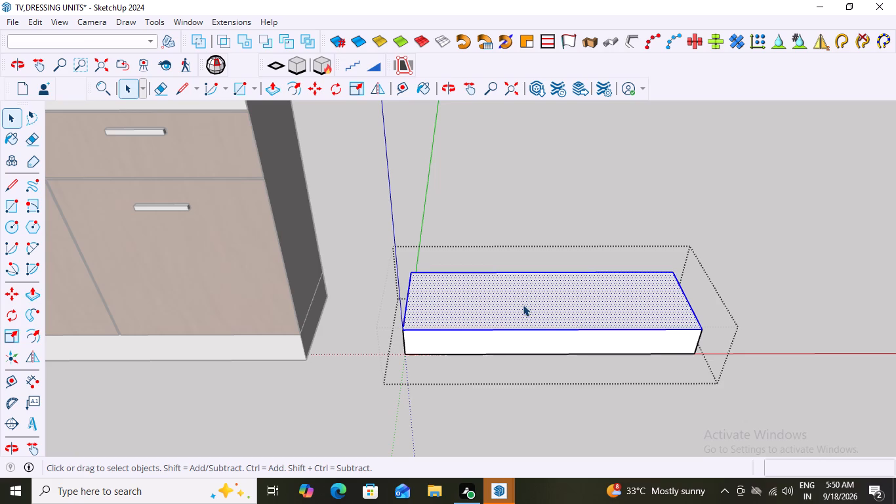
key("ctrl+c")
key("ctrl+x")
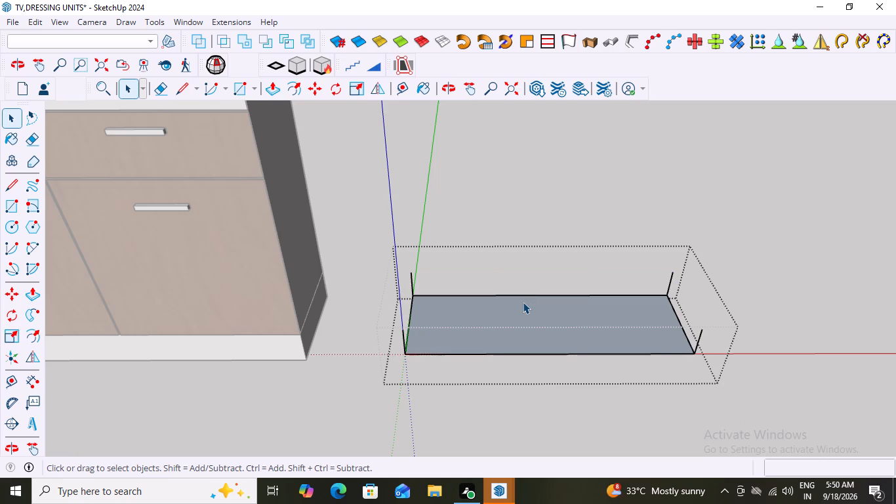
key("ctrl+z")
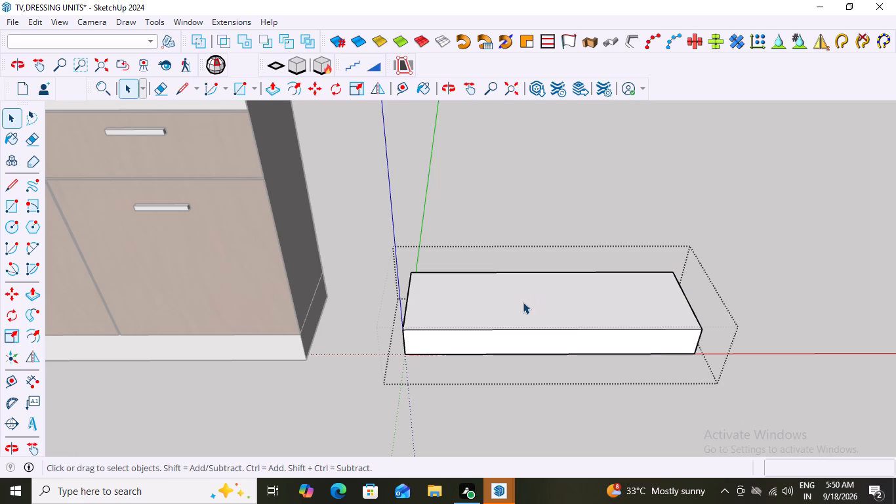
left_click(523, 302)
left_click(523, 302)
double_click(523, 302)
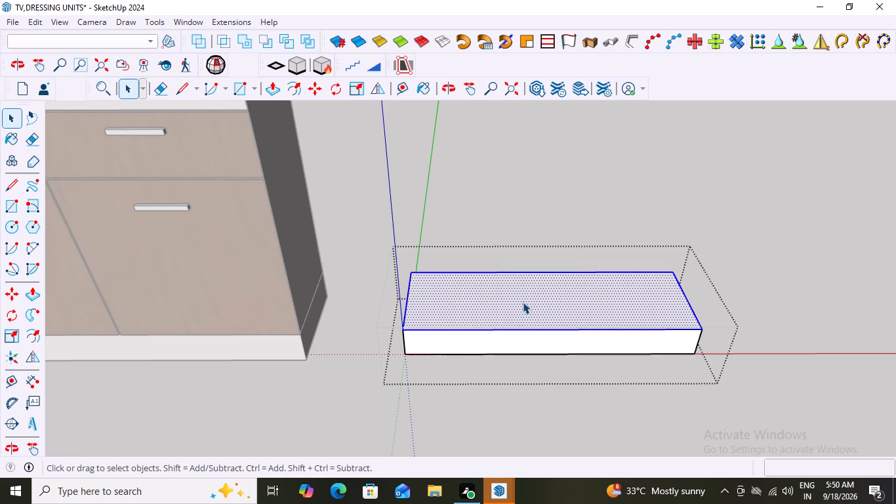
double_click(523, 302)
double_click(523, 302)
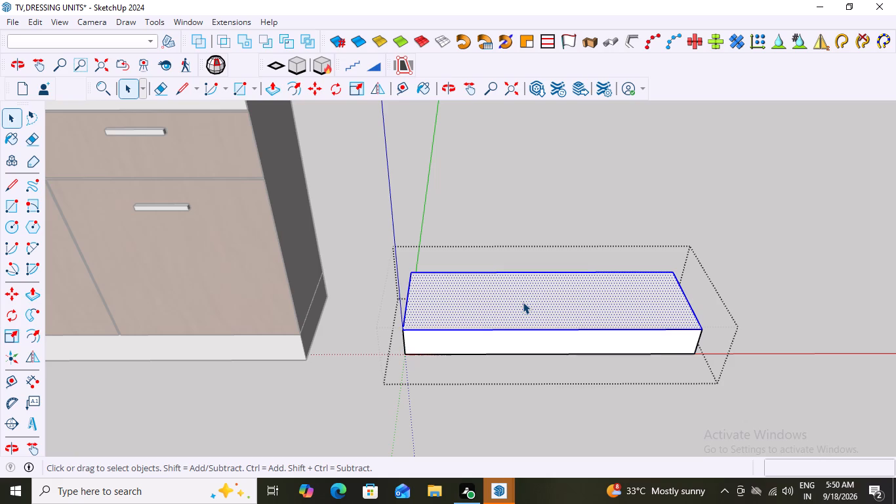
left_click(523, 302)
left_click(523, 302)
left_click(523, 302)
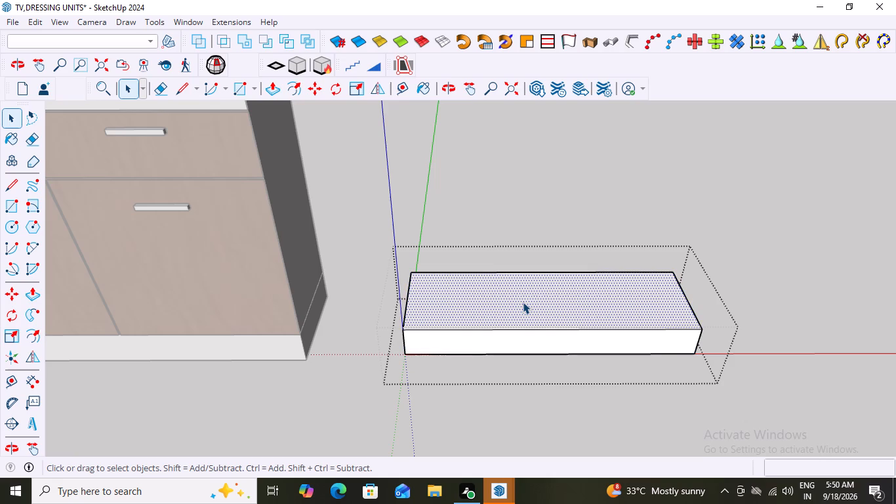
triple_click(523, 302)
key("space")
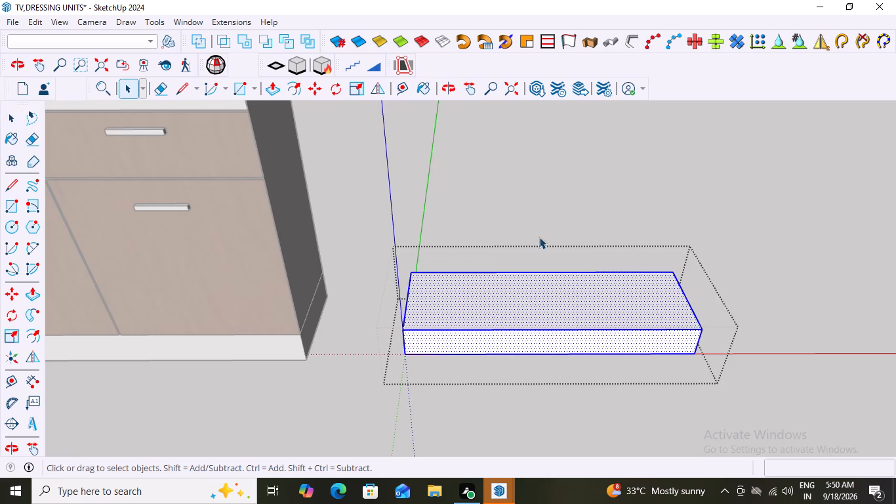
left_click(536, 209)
Reopen the base block group, select all of the block's geometry and make it a nested group.
left_click(512, 297)
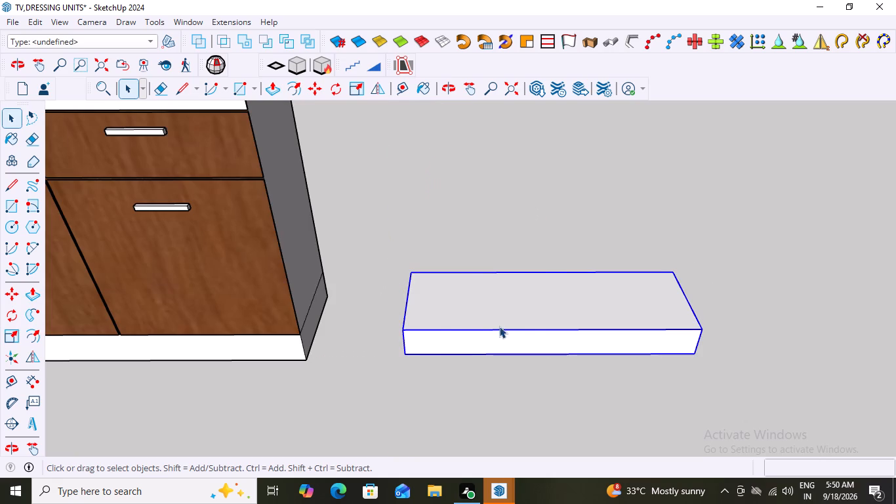
middle_click_drag(508, 327, 458, 322)
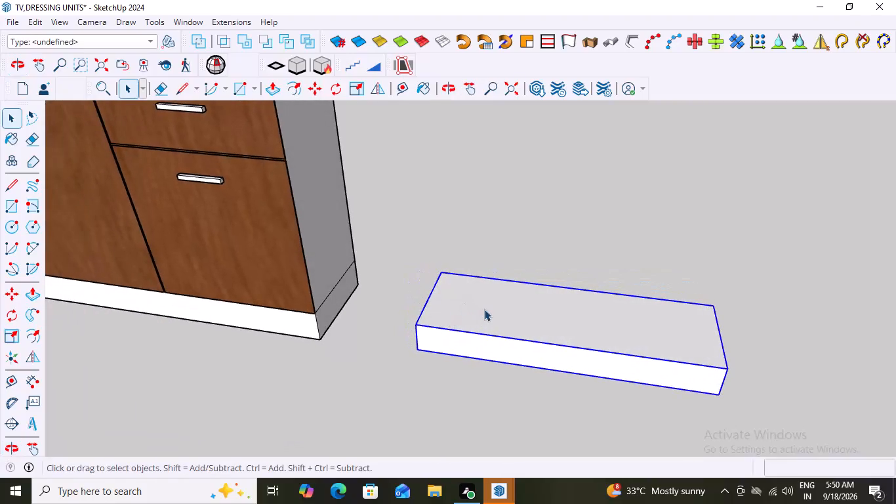
triple_click(484, 309)
left_click(484, 309)
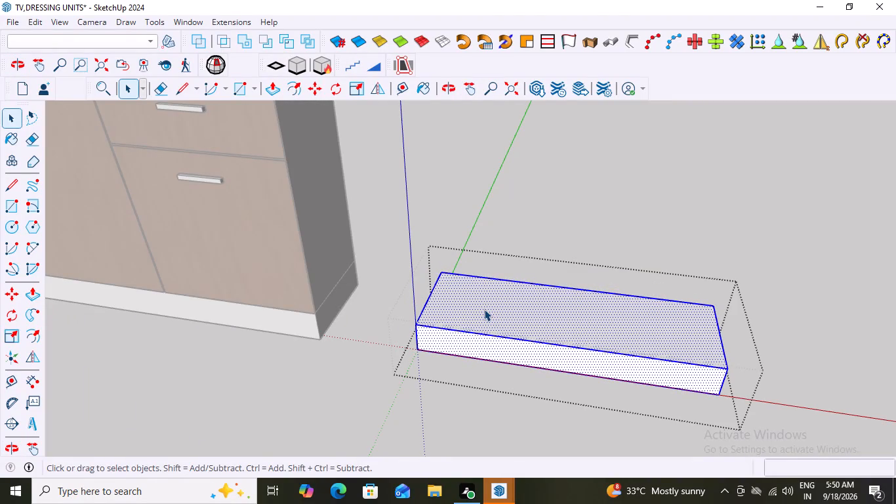
right_click(484, 309)
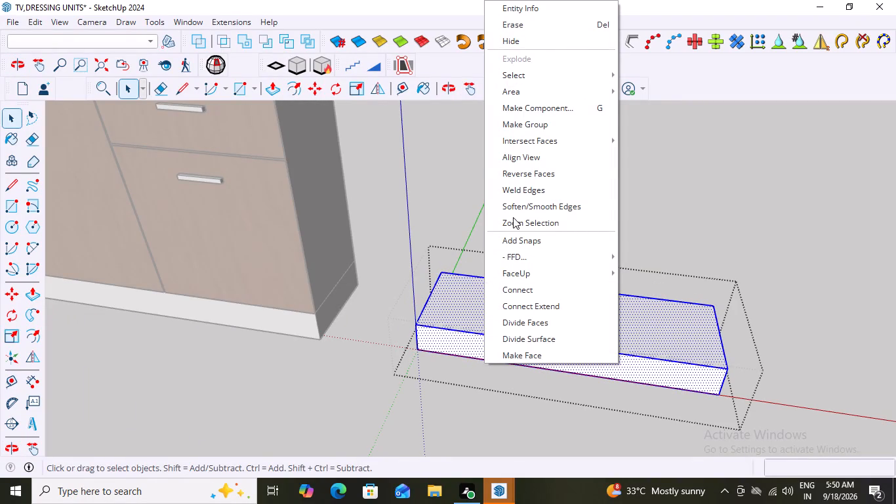
left_click(519, 125)
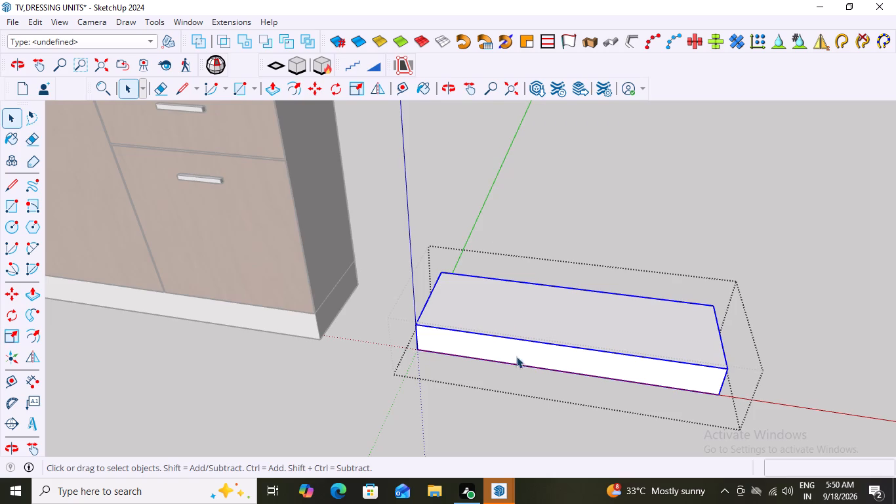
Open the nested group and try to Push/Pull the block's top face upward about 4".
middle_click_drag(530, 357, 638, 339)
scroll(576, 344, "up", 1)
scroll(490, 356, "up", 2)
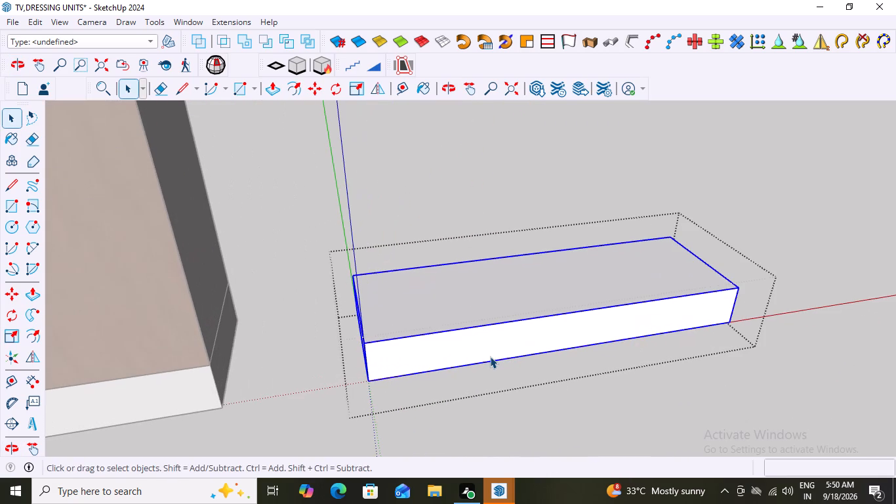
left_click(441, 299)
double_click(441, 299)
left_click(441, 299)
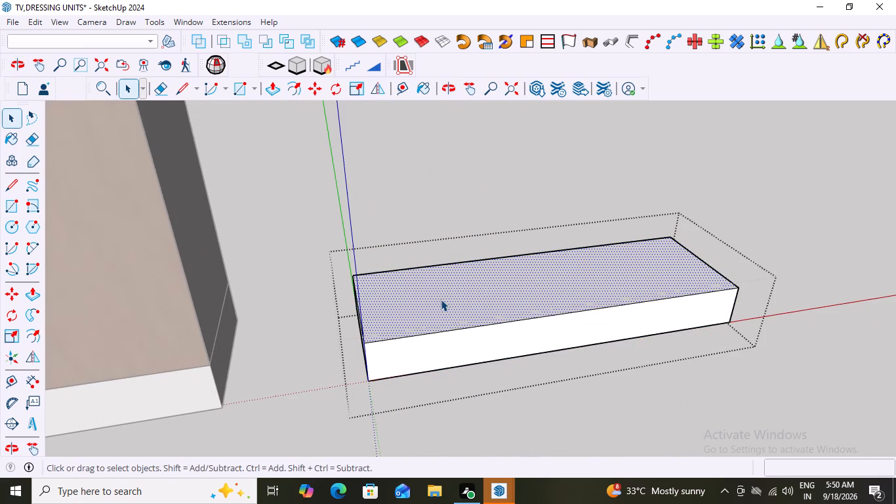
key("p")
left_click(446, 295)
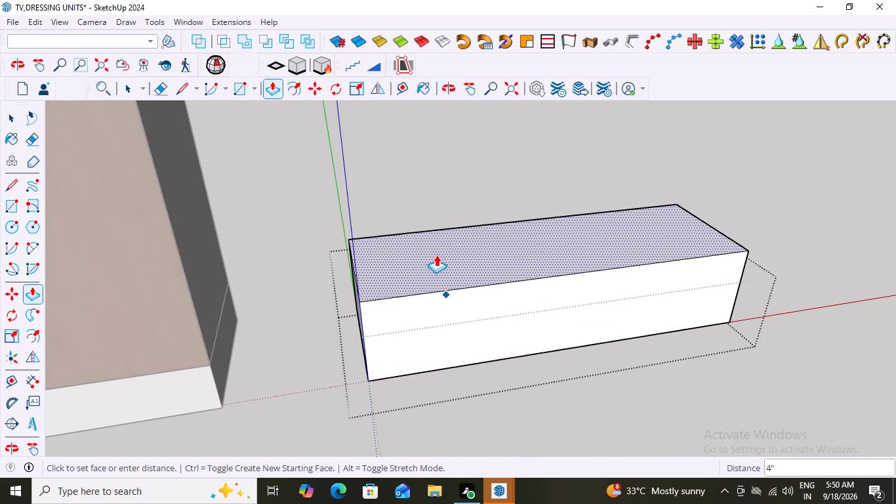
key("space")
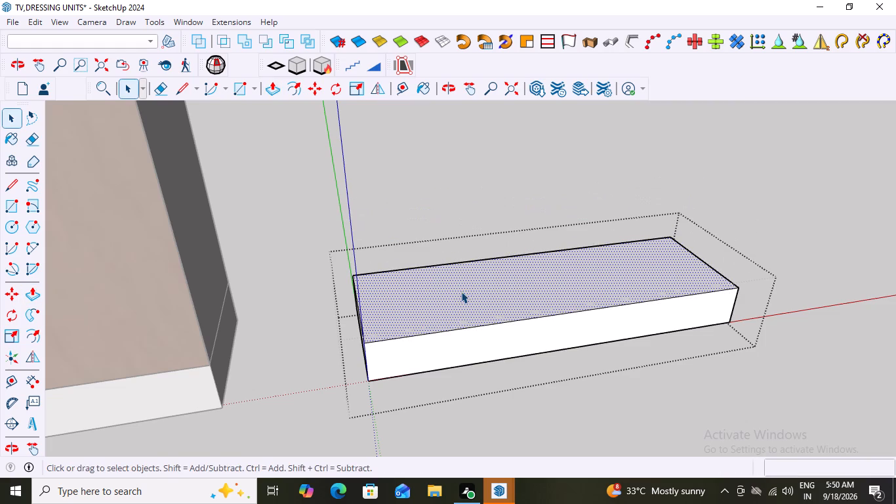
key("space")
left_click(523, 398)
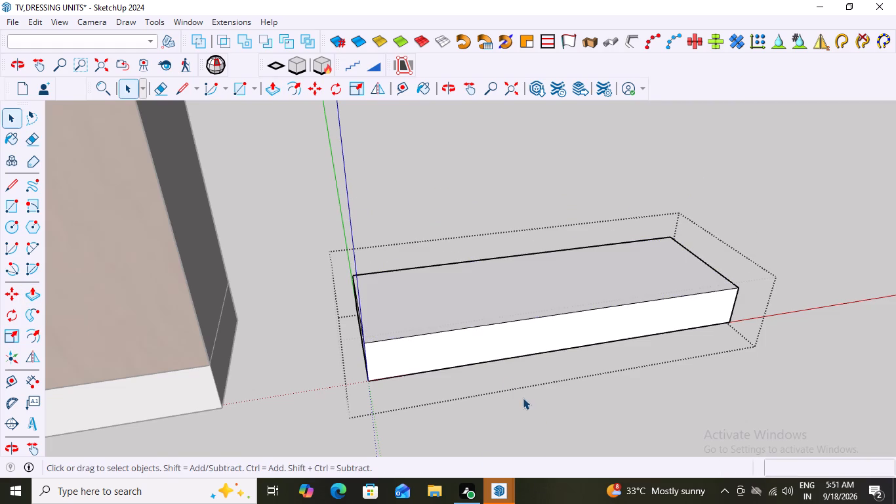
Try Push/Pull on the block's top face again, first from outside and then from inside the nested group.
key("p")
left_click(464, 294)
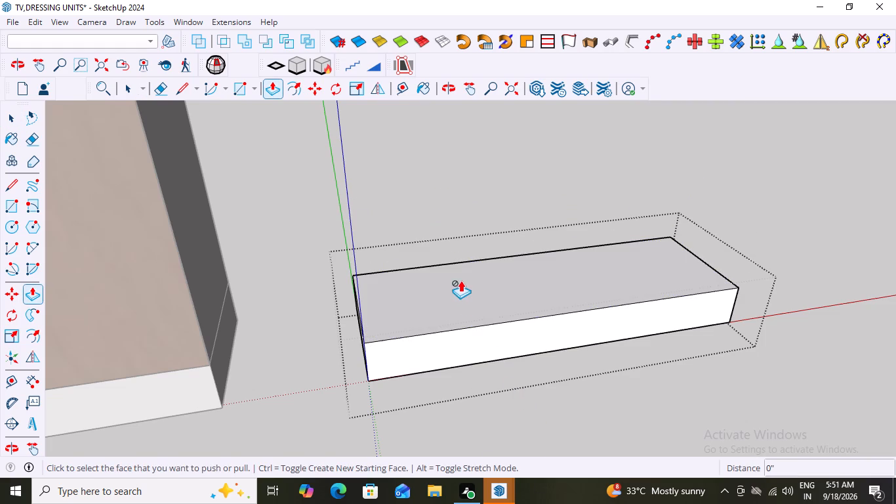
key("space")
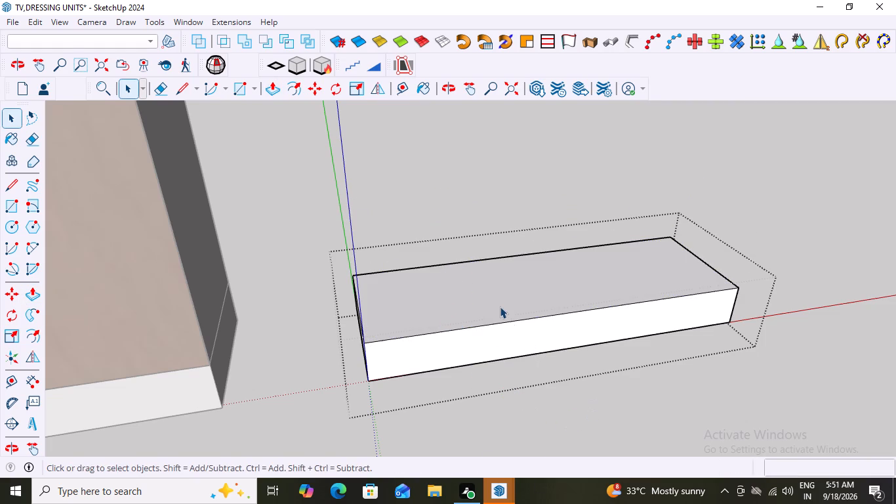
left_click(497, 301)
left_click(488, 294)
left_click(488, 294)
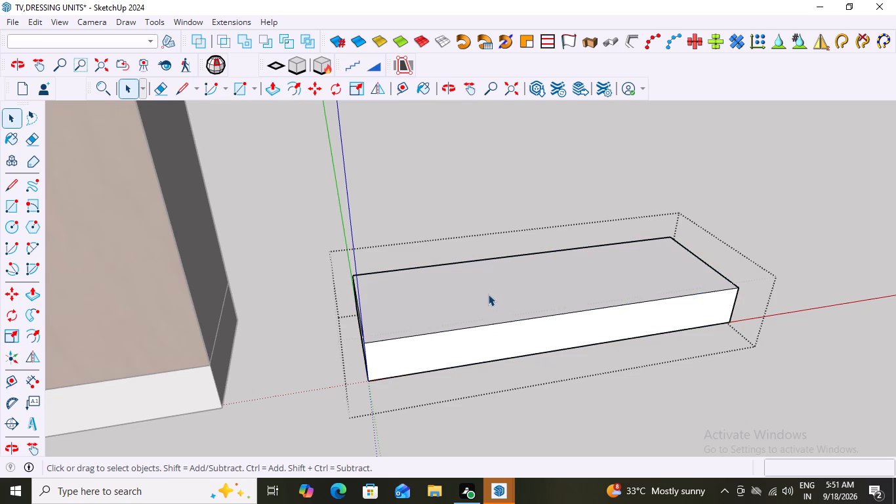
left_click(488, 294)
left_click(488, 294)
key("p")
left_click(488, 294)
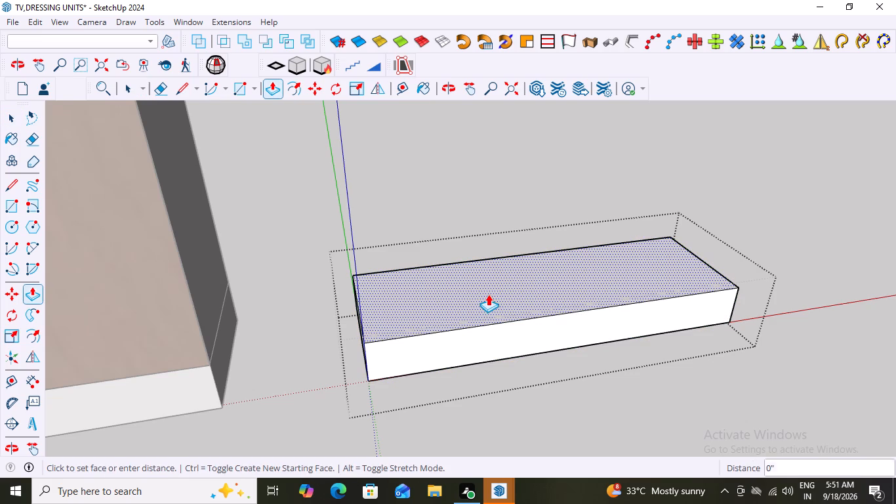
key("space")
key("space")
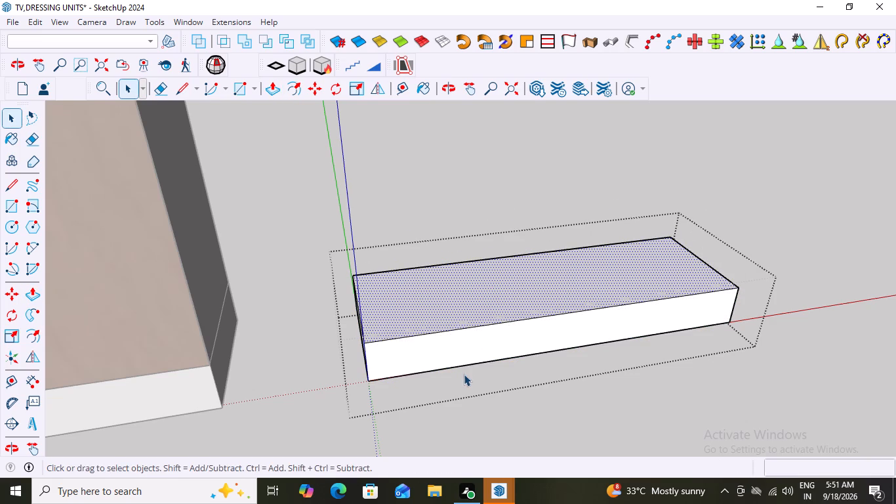
Leave the nested and outer base block groups and examine the block beside the cabinet from several angles.
scroll(464, 374, "down", 17)
left_click(608, 320)
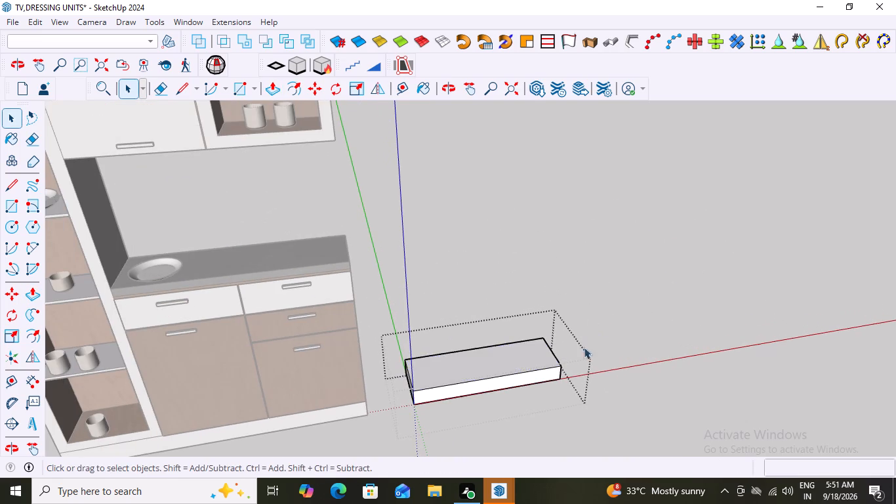
middle_click_drag(540, 409, 592, 366)
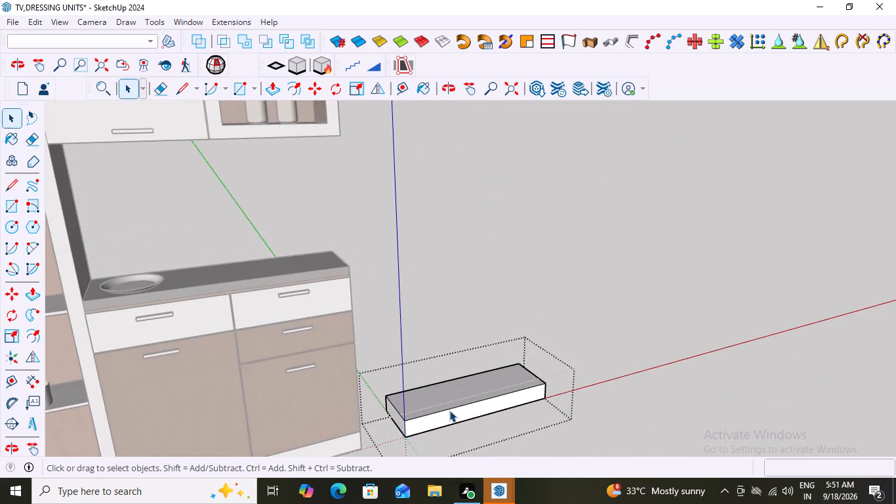
scroll(448, 410, "up", 7)
middle_click_drag(434, 430, 380, 429)
scroll(413, 428, "up", 1)
middle_click(413, 428)
scroll(415, 427, "up", 9)
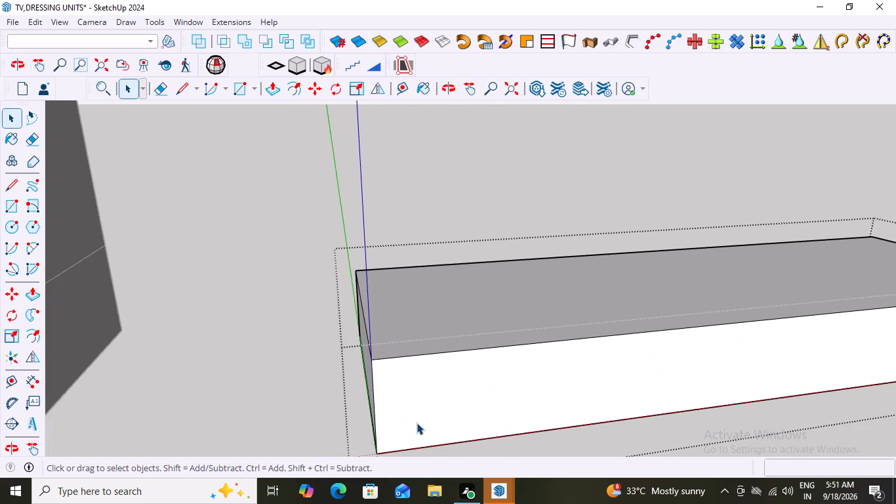
left_click(431, 196)
scroll(443, 398, "down", 2)
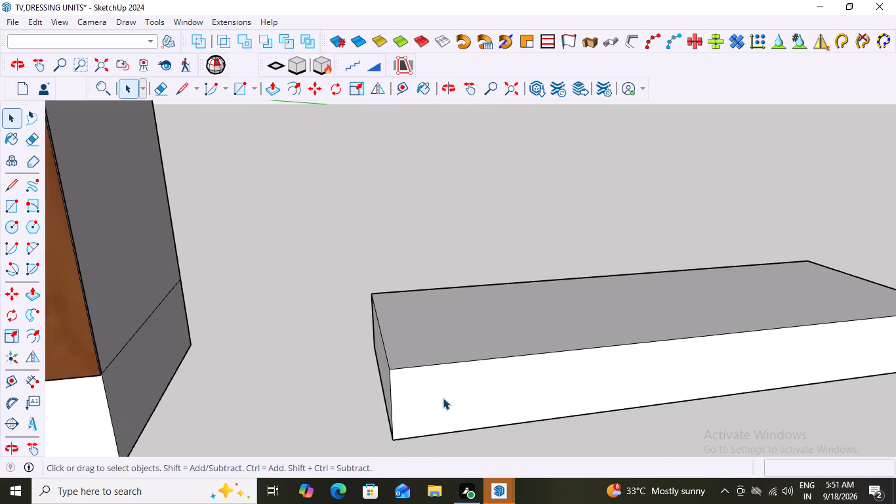
scroll(443, 398, "down", 14)
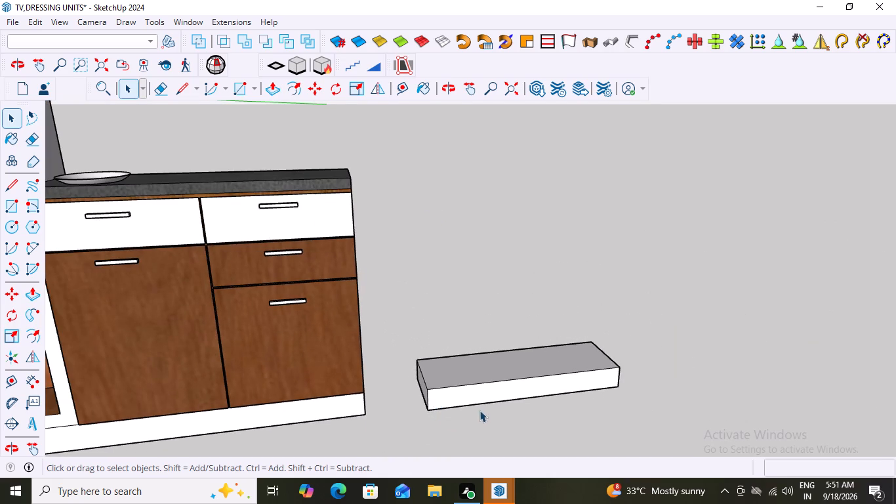
middle_click_drag(479, 408, 422, 393)
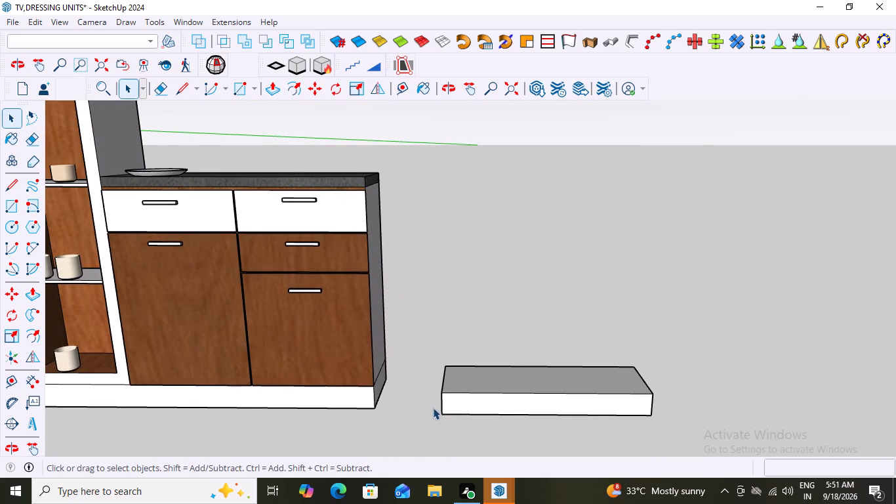
Open the base block group and copy all of the block's geometry 4" straight up onto its top.
left_click(501, 402)
left_click(501, 402)
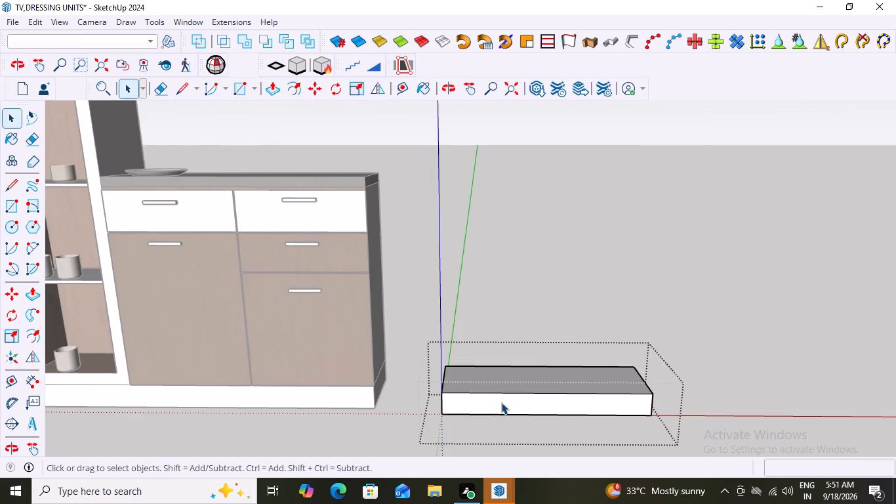
double_click(501, 402)
double_click(501, 402)
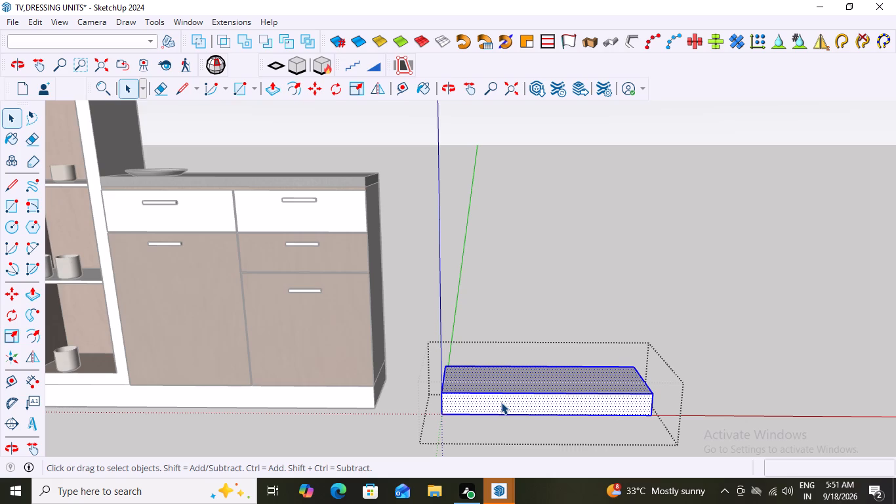
key("m")
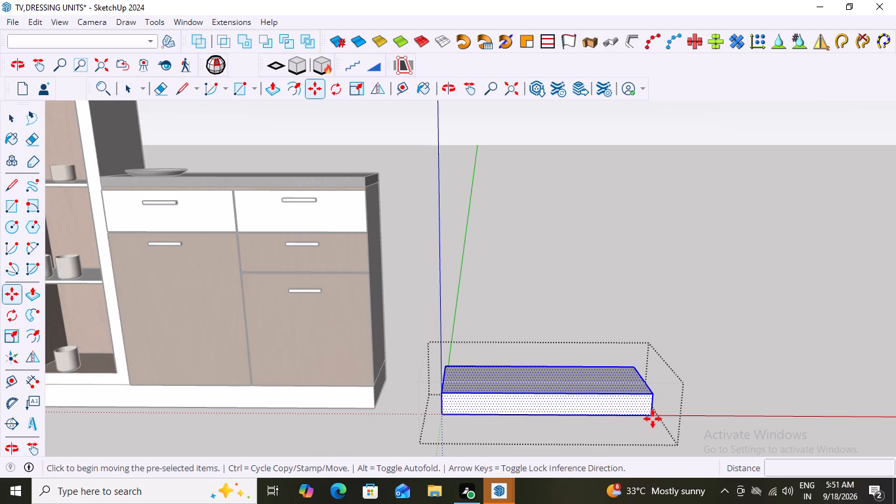
left_click(653, 414)
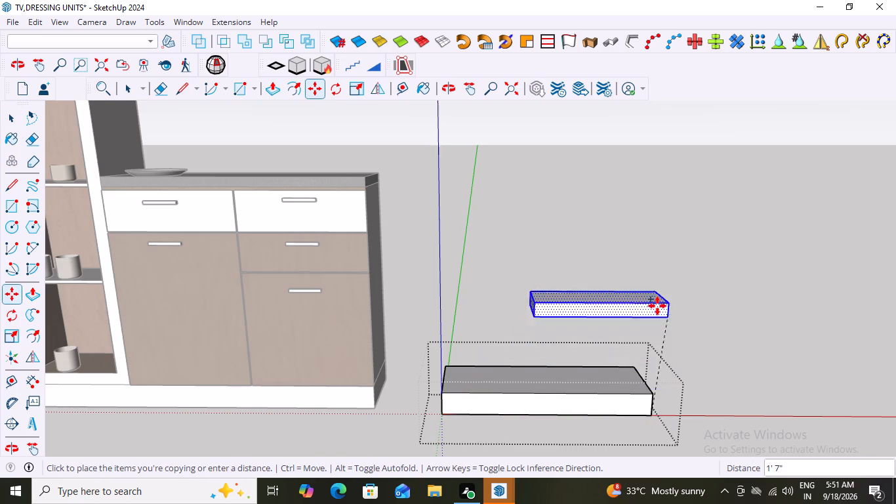
left_click(651, 393)
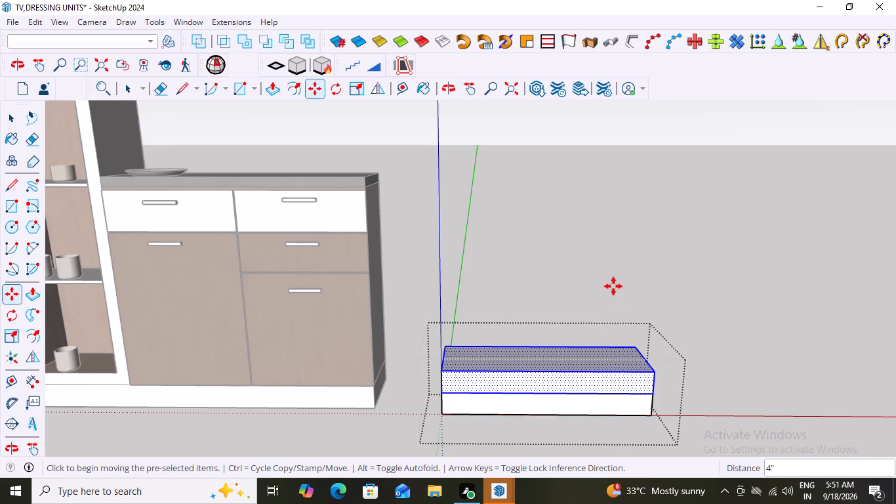
key("space")
middle_click_drag(512, 367, 573, 409)
scroll(476, 398, "up", 4)
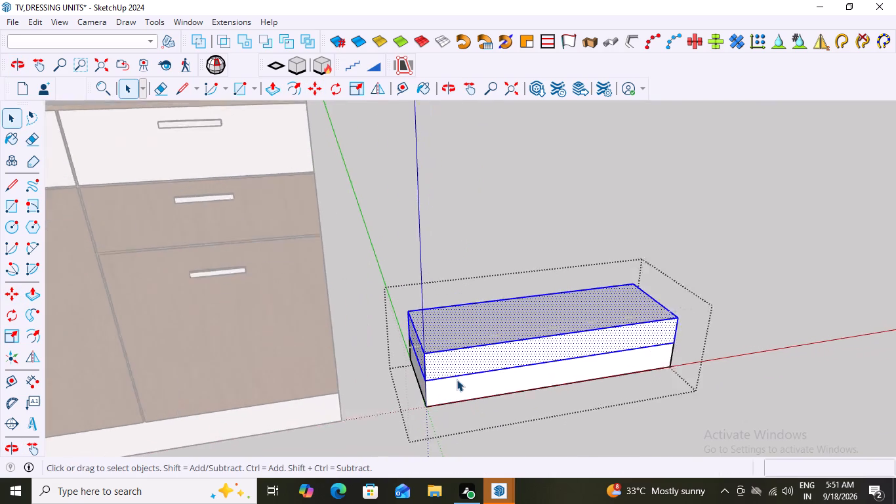
scroll(457, 379, "up", 1)
key("space")
left_click(461, 232)
Push/Pull the lower block's front face inward by 2" to form a recessed plinth under the upper block.
middle_click_drag(420, 329, 448, 328)
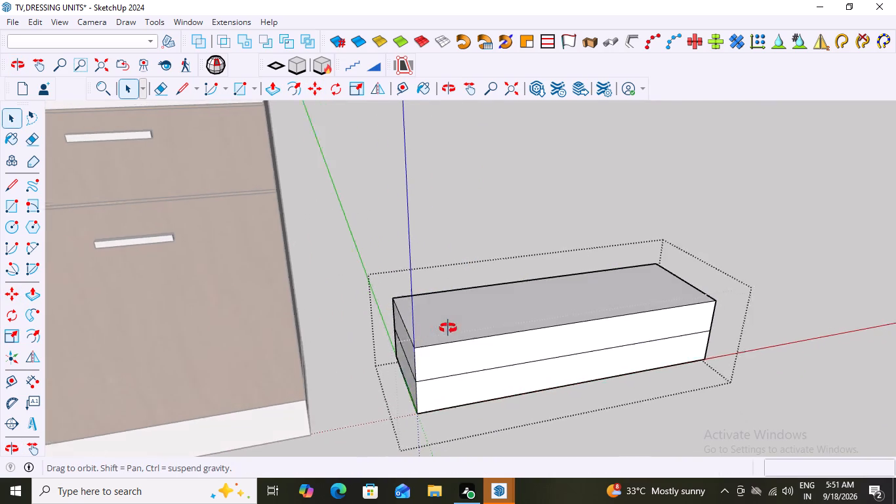
middle_click_drag(448, 328, 368, 328)
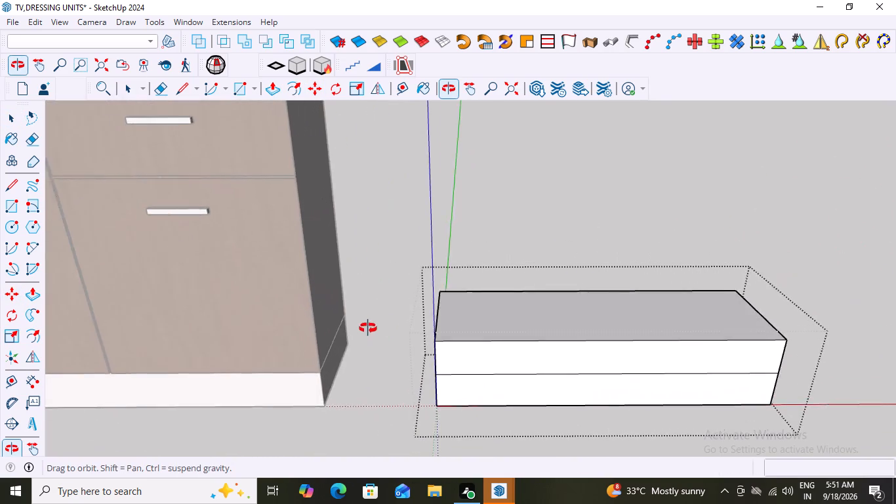
middle_click_drag(368, 328, 549, 322)
scroll(354, 366, "up", 3)
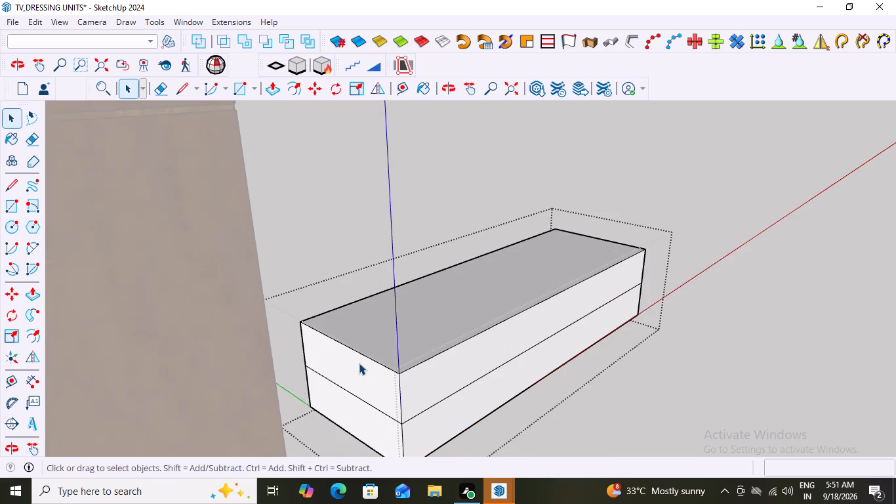
scroll(359, 363, "up", 2)
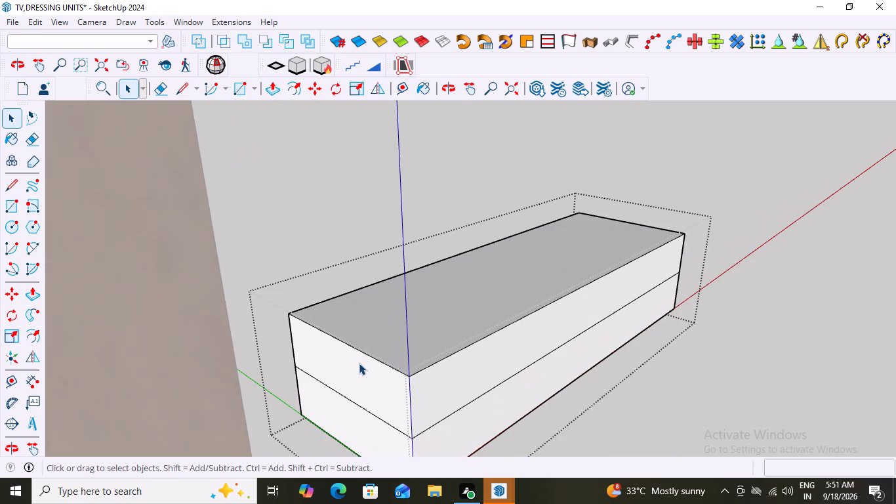
middle_click_drag(405, 354, 306, 318)
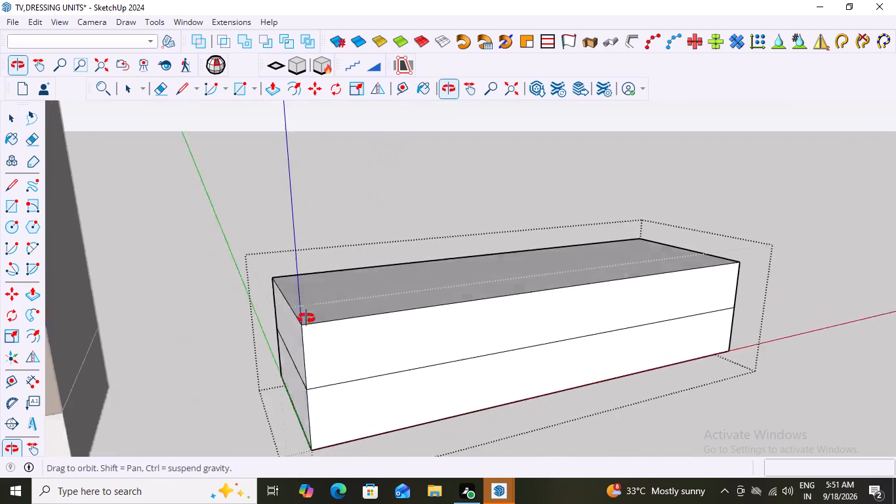
middle_click_drag(306, 318, 285, 303)
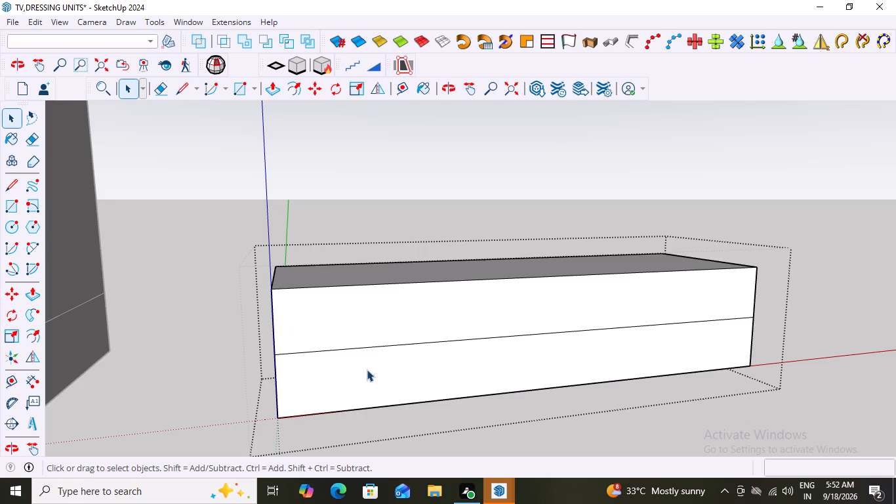
middle_click_drag(337, 350, 415, 343)
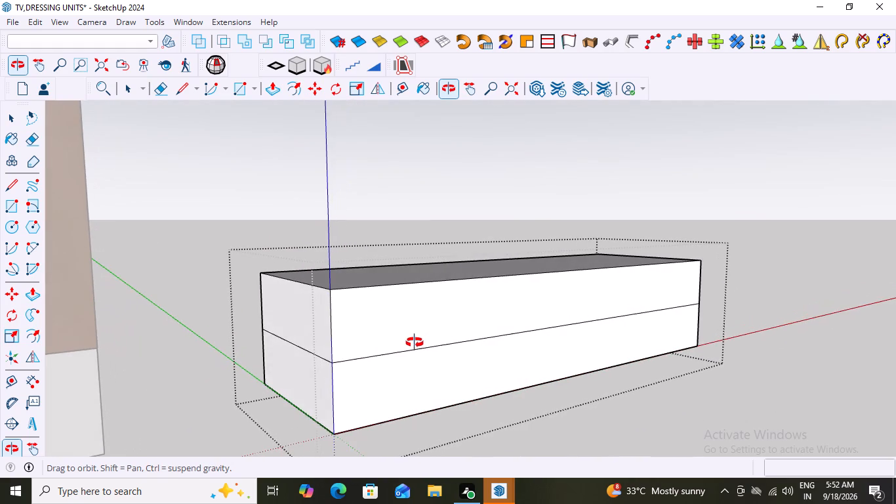
middle_click_drag(415, 343, 362, 358)
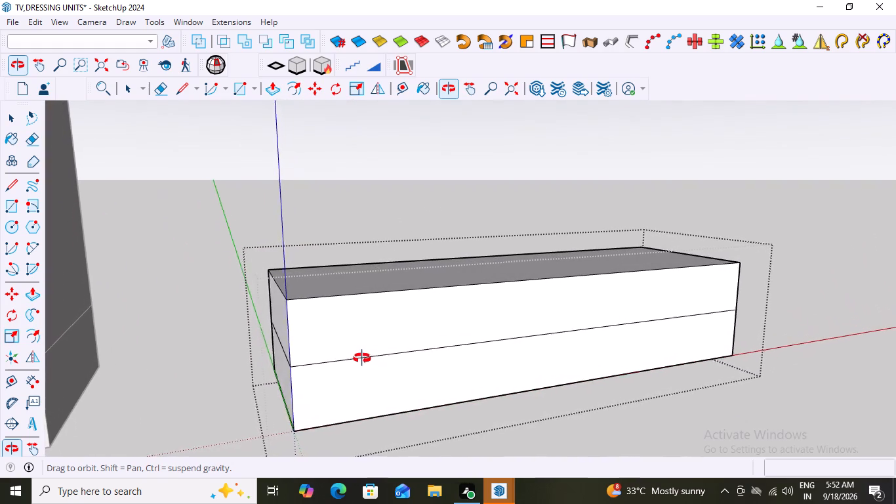
middle_click_drag(362, 358, 359, 358)
middle_click(359, 358)
left_click(391, 385)
double_click(392, 385)
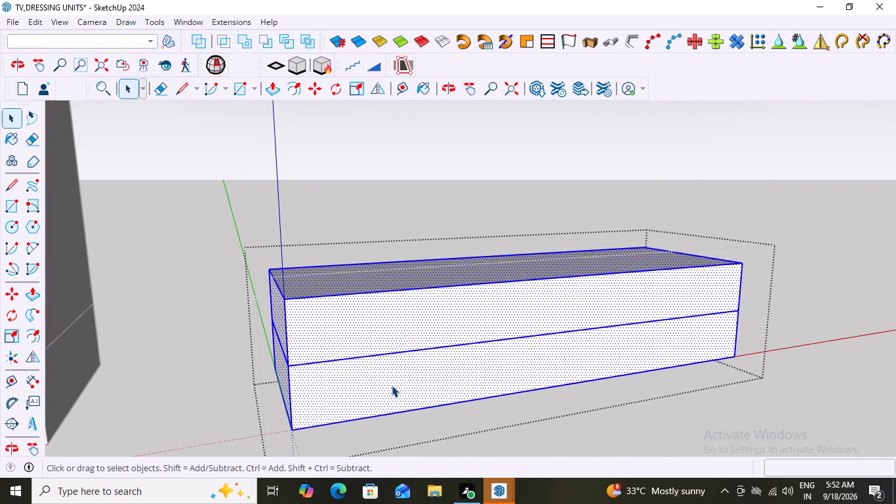
left_click(392, 385)
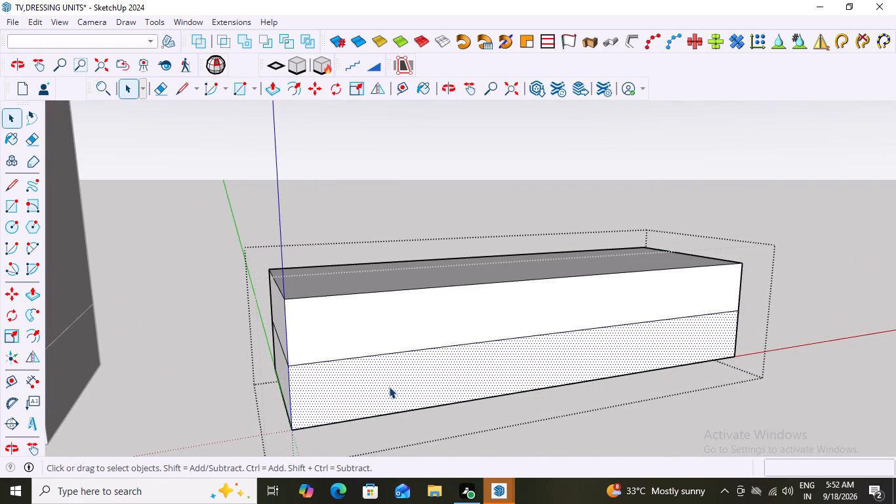
key("p")
left_click(388, 386)
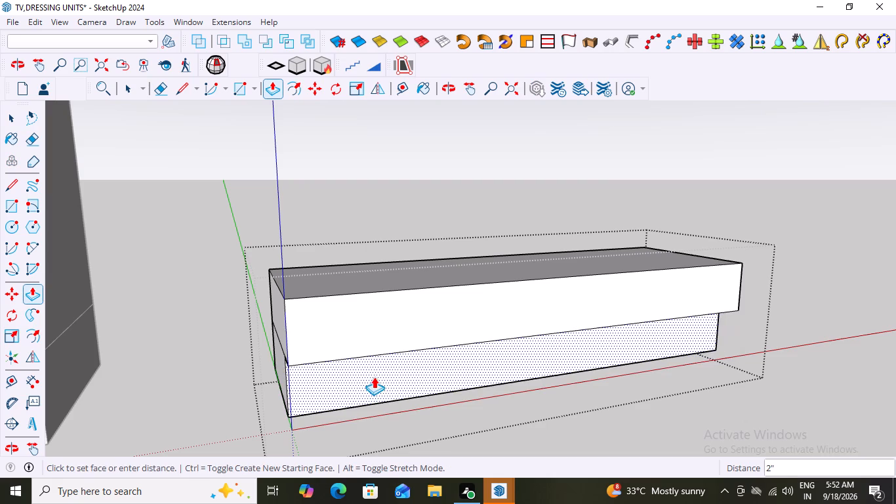
middle_click_drag(374, 377, 500, 364)
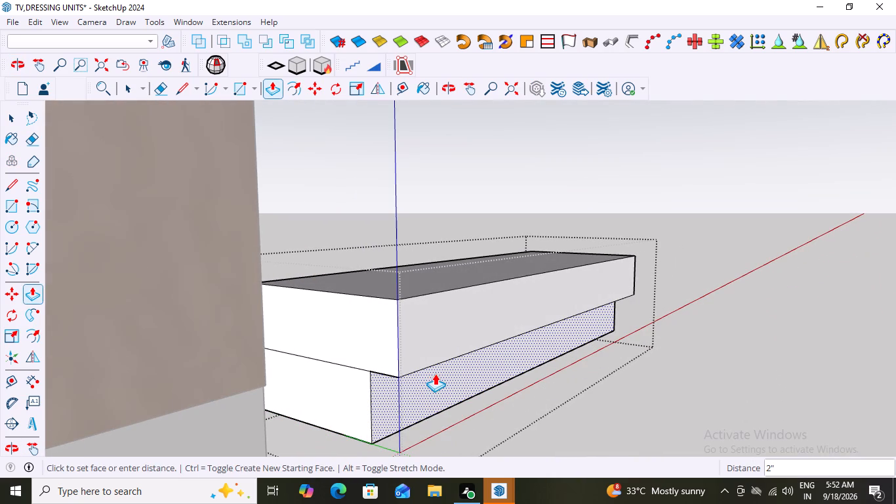
middle_click_drag(435, 373, 478, 374)
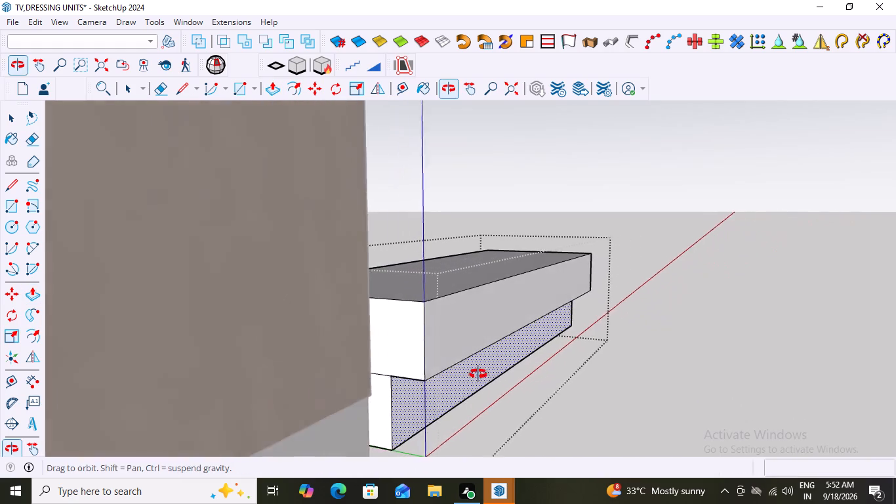
middle_click_drag(478, 374, 252, 278)
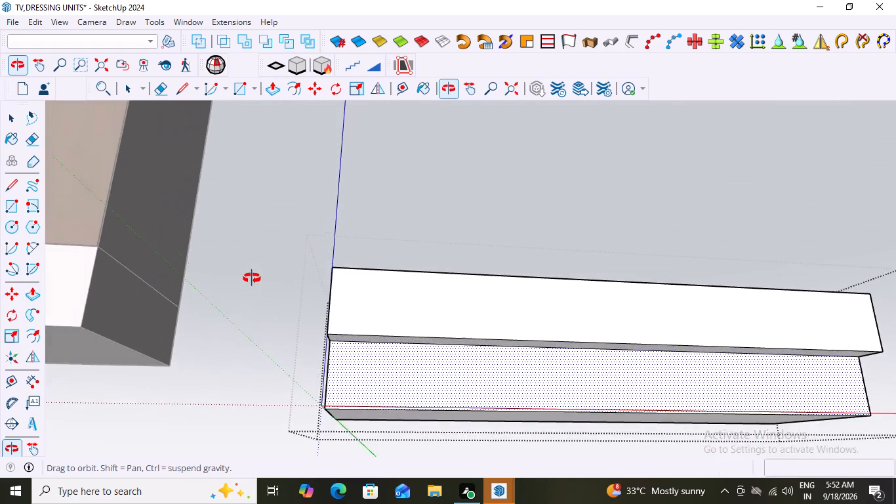
middle_click_drag(252, 278, 426, 384)
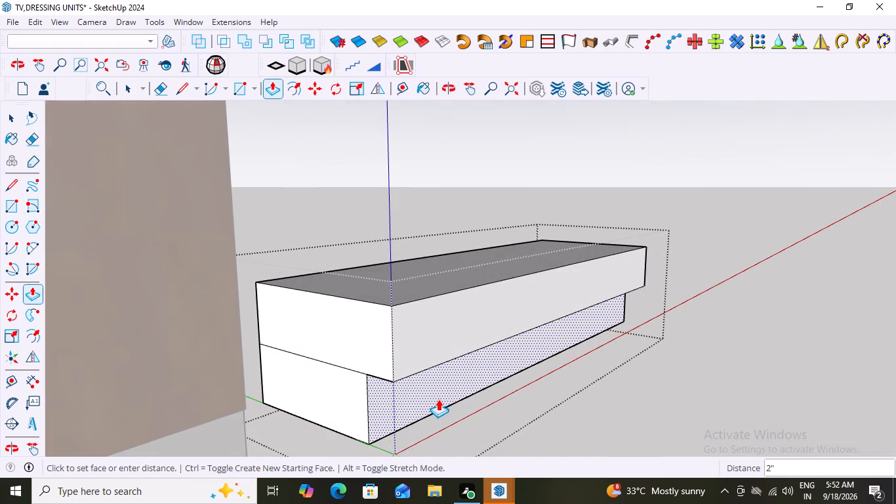
key("2")
key("shift+quotedbl")
key("Return")
key("space")
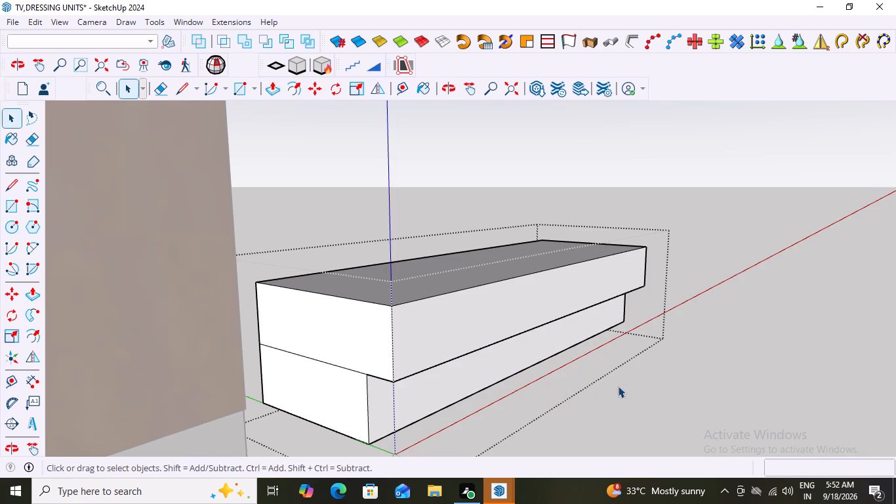
Leave the base block group and examine the recessed plinth beside the cabinet from several angles.
middle_click_drag(618, 386, 473, 396)
left_click(499, 197)
scroll(436, 358, "down", 5)
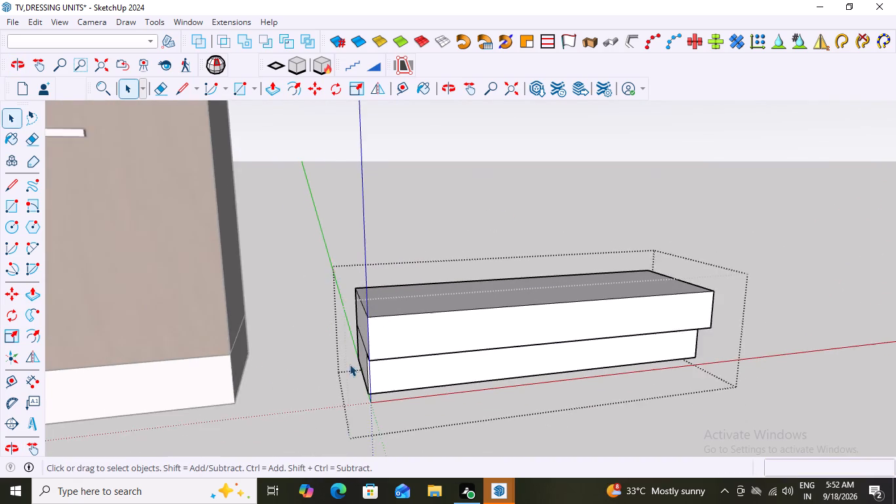
scroll(350, 364, "down", 3)
key("space")
double_click(703, 263)
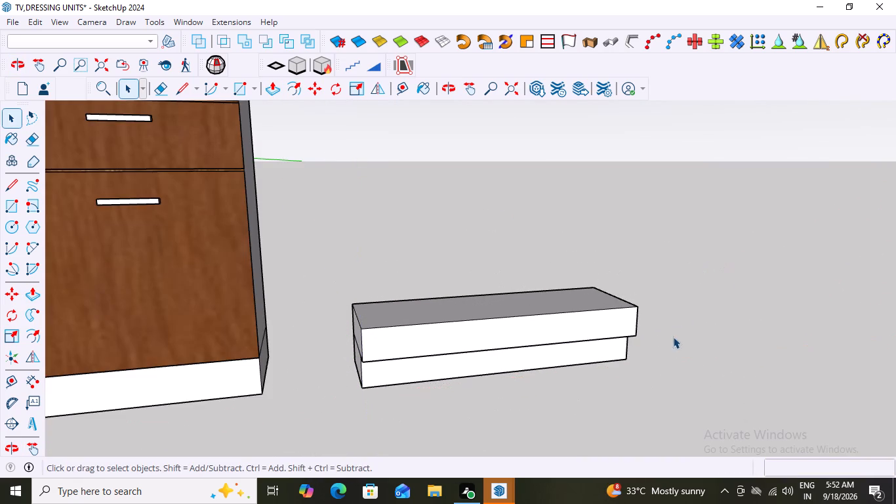
middle_click_drag(668, 342, 601, 354)
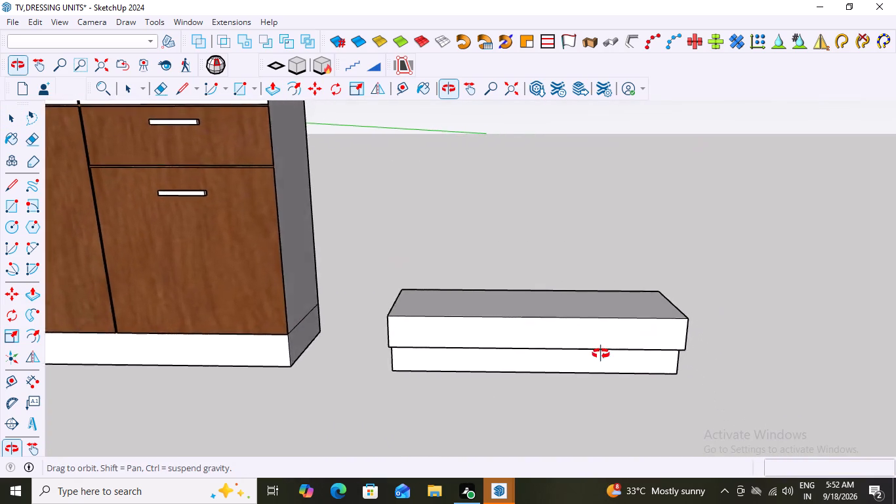
middle_click_drag(601, 354, 613, 352)
scroll(598, 363, "down", 3)
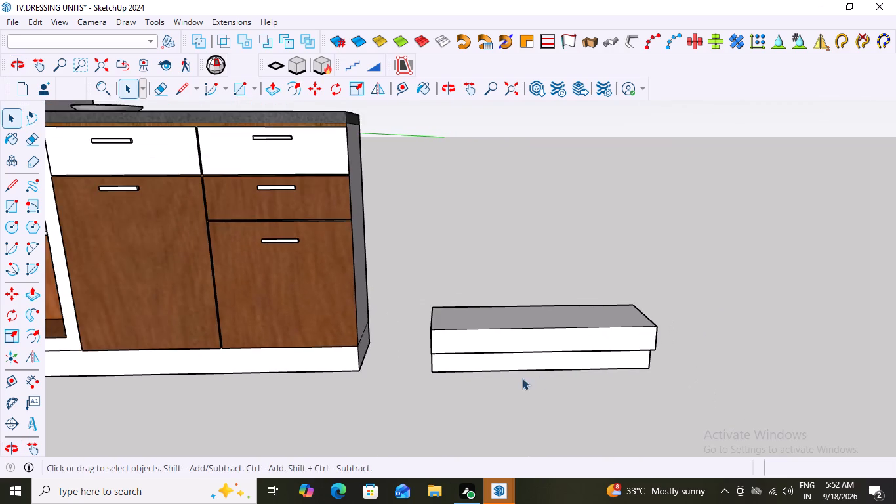
middle_click_drag(522, 378, 531, 341)
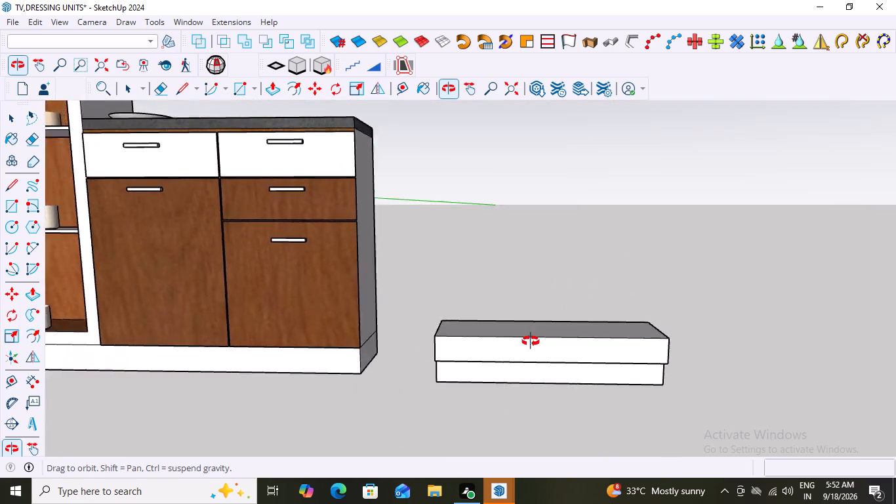
middle_click_drag(531, 341, 562, 389)
Reopen the base block group and Push/Pull the upper block's top face upward by 80" to form the tall unit body.
scroll(500, 308, "up", 5)
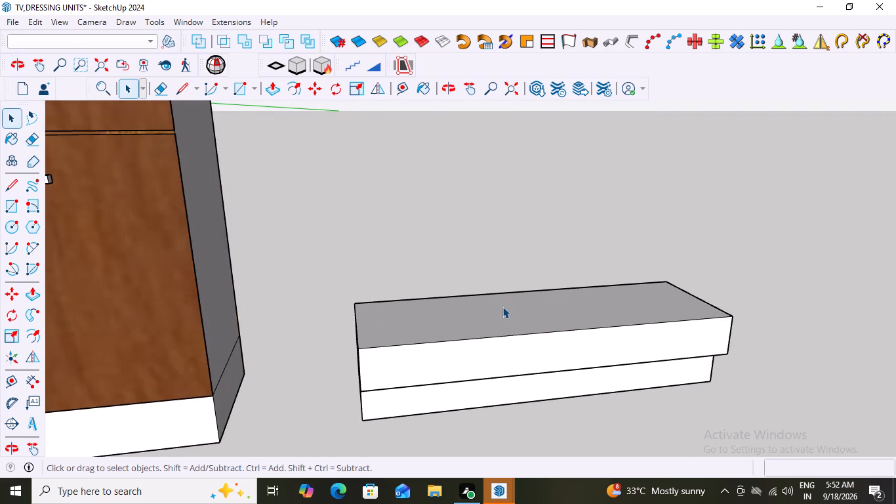
left_click(502, 306)
double_click(504, 309)
left_click(504, 309)
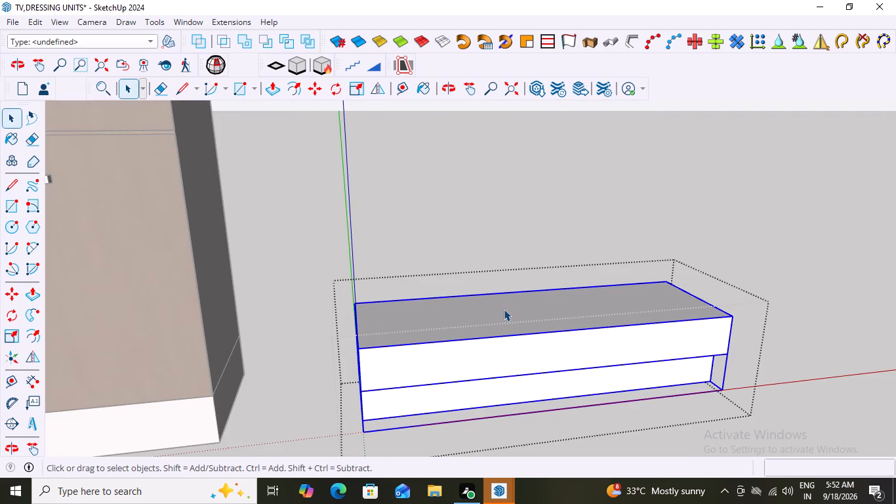
left_click(504, 309)
double_click(504, 309)
double_click(504, 309)
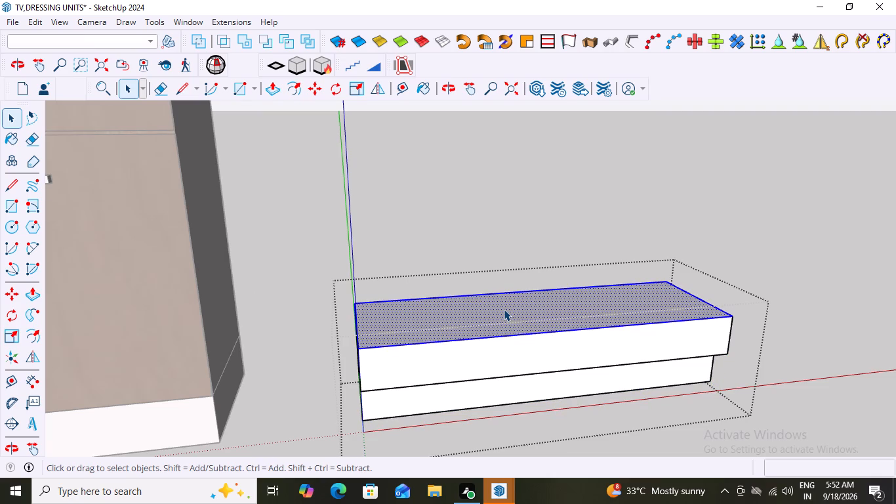
key("p")
left_click(503, 310)
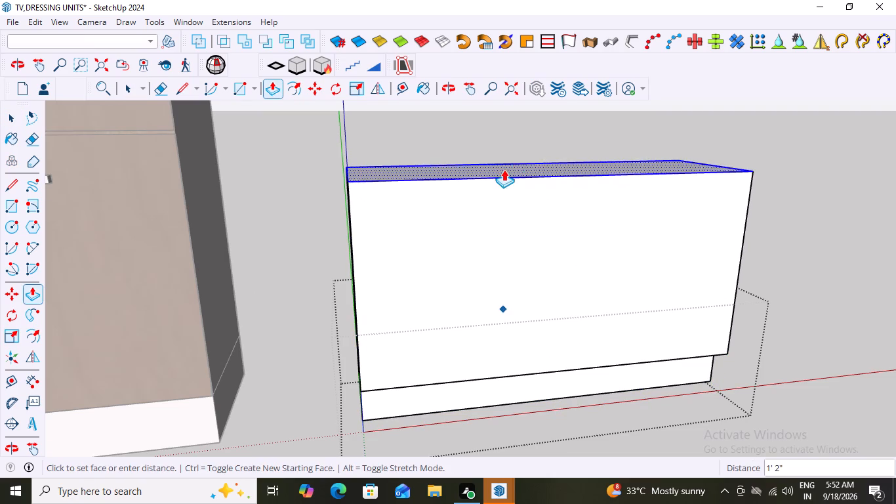
scroll(522, 144, "down", 20)
scroll(522, 144, "down", 6)
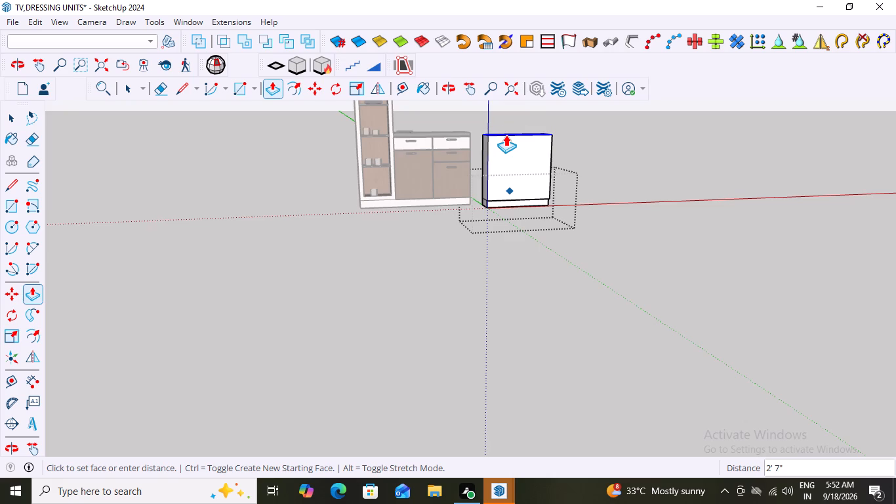
type("80")
key("shift+quotedbl")
key("Return")
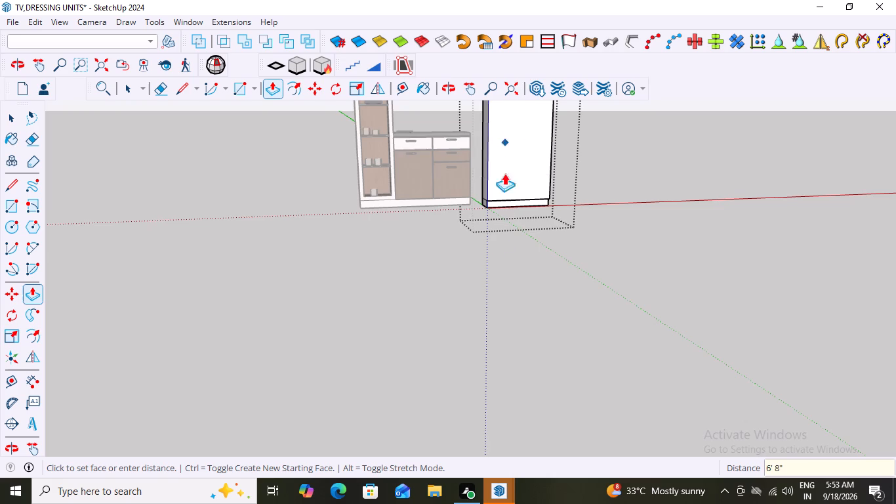
scroll(496, 252, "down", 9)
scroll(609, 234, "up", 3)
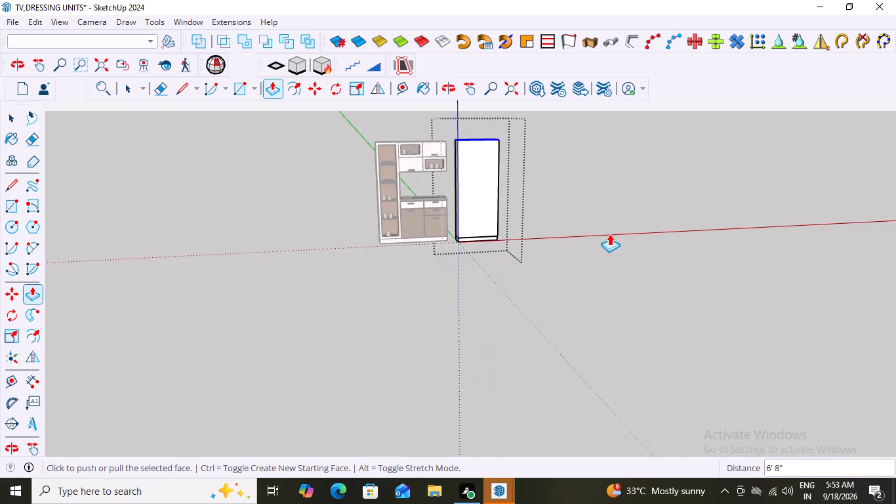
Examine the tall unit body and its recessed plinth beside the existing cabinet from several angles.
key("space")
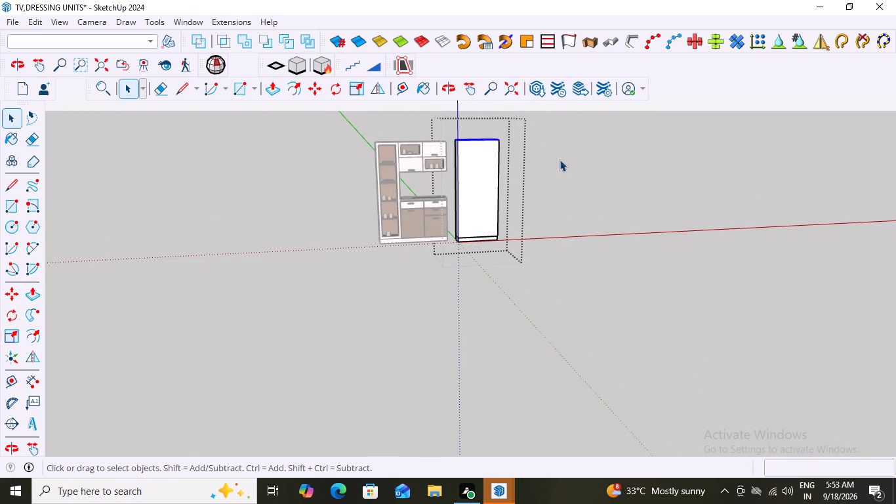
left_click(560, 159)
scroll(457, 136, "up", 14)
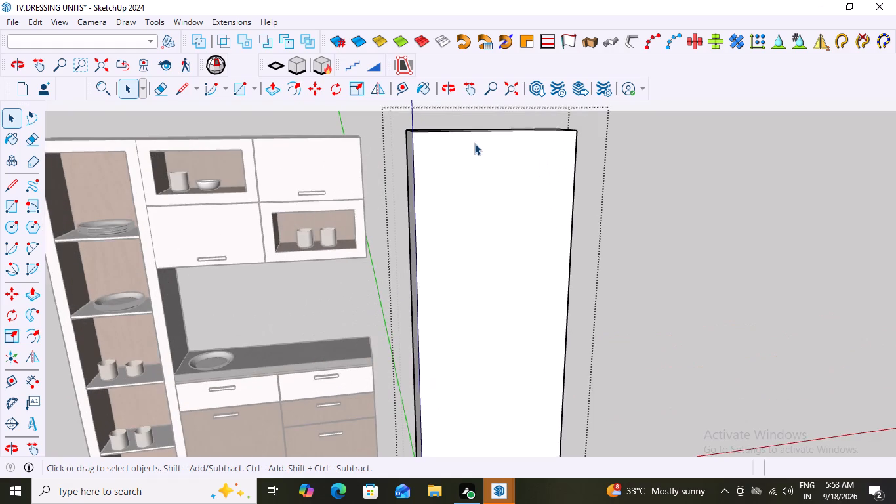
middle_click_drag(474, 143, 465, 201)
scroll(458, 186, "down", 4)
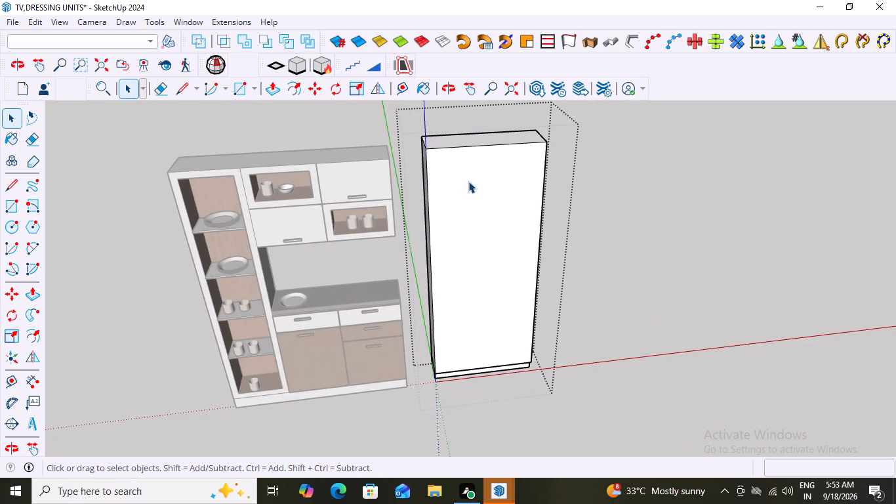
middle_click_drag(458, 237, 474, 228)
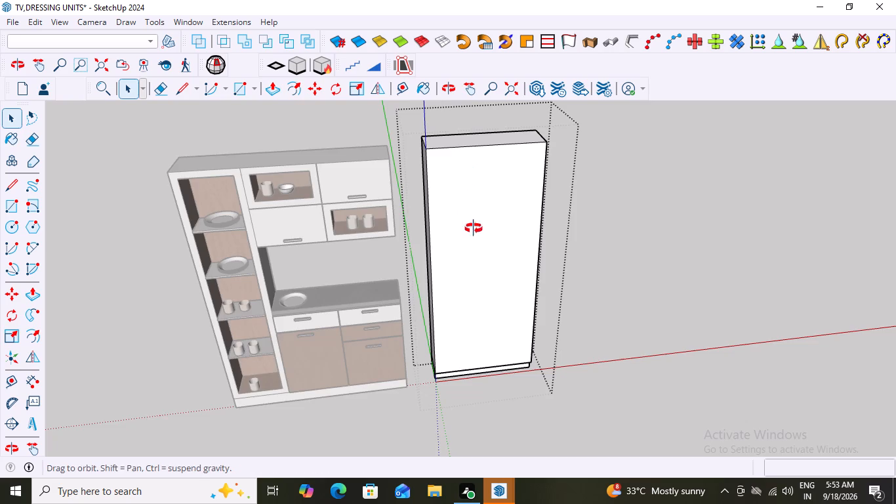
middle_click_drag(474, 228, 559, 150)
scroll(429, 429, "up", 5)
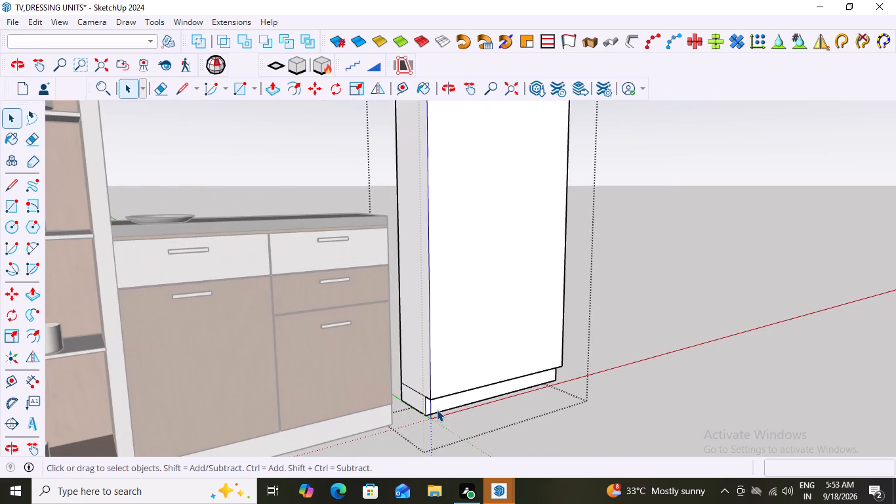
scroll(437, 409, "up", 1)
scroll(438, 399, "down", 15)
middle_click_drag(552, 293, 547, 293)
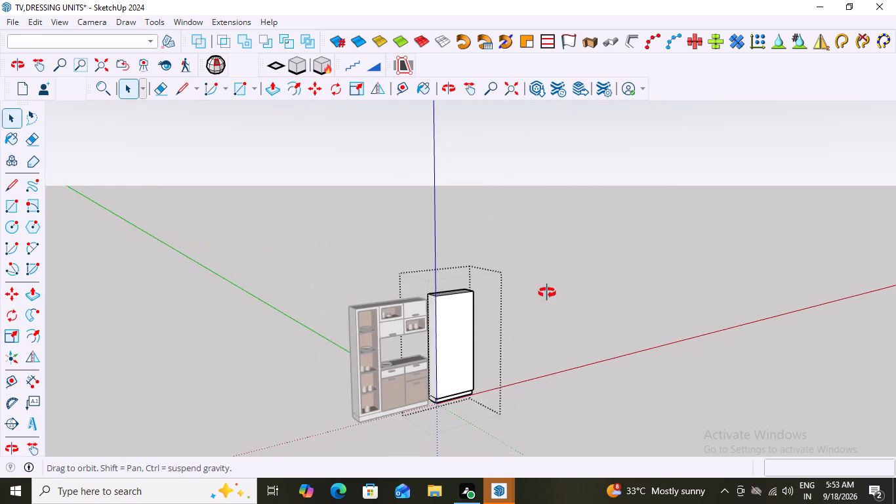
middle_click_drag(547, 293, 445, 295)
scroll(445, 319, "up", 9)
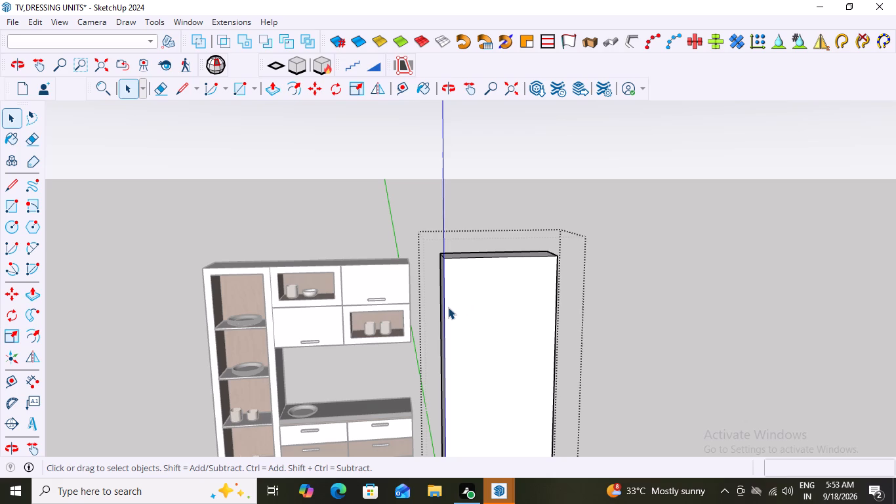
scroll(453, 304, "down", 4)
middle_click_drag(478, 297, 492, 287)
key("space")
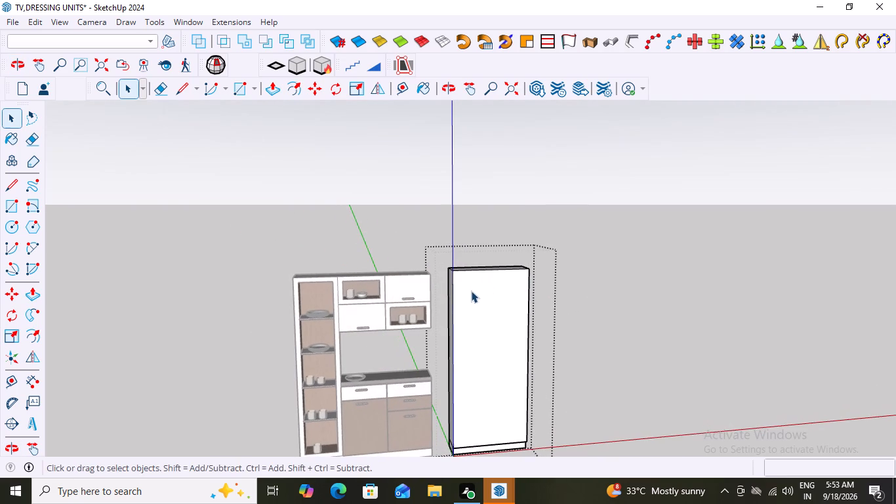
triple_click(470, 291)
double_click(470, 291)
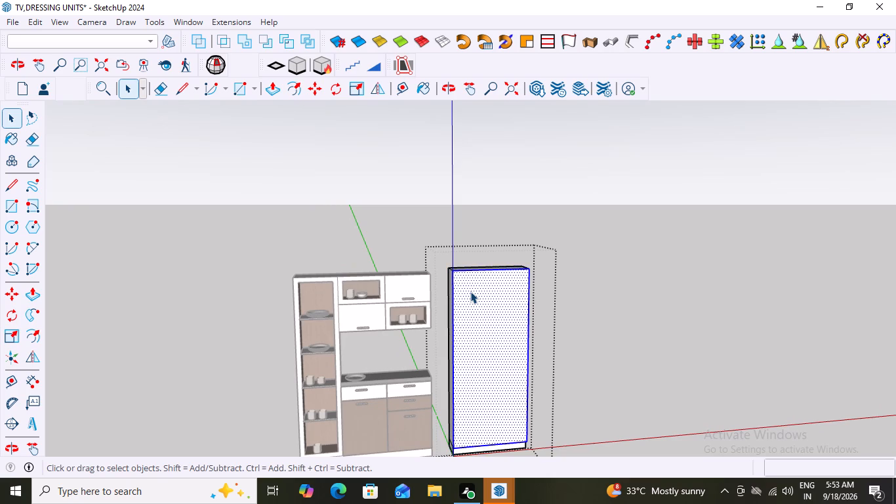
middle_click_drag(470, 291, 450, 285)
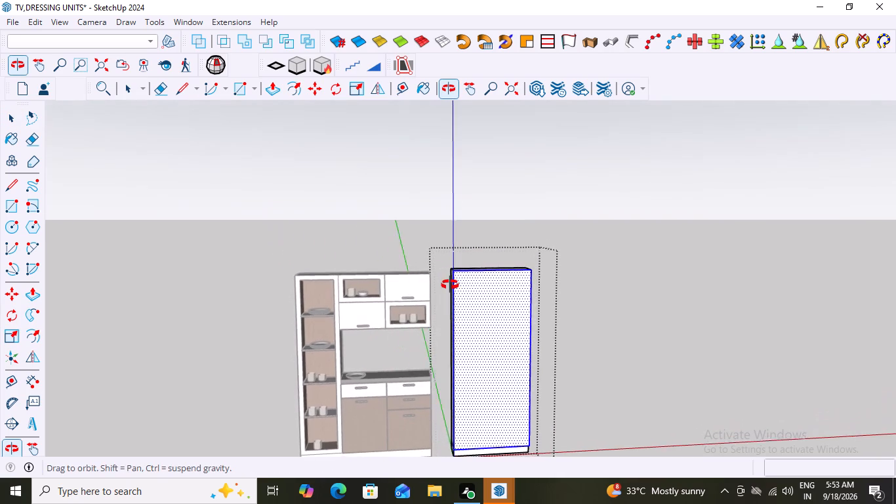
middle_click_drag(450, 285, 449, 285)
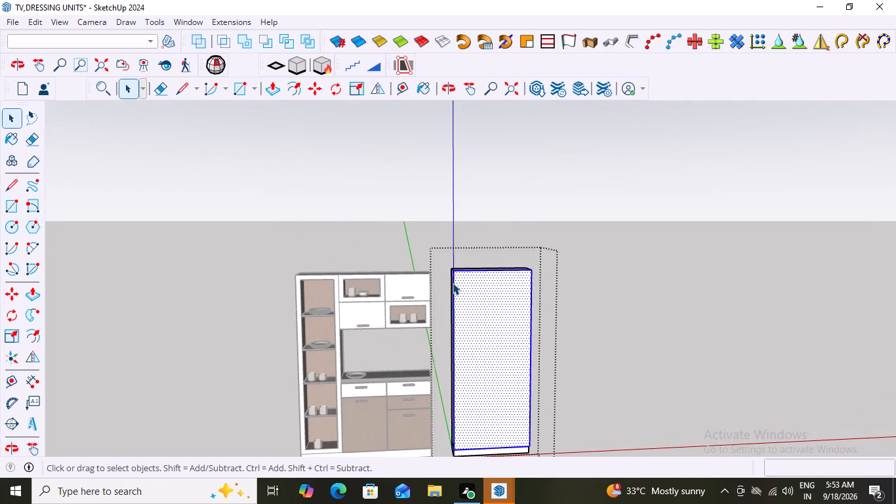
key("space")
left_click(610, 289)
Draw a vertical 7' line down the middle of the tall unit's front face, between the midpoints of its bottom and top edges.
middle_click_drag(538, 398, 544, 392)
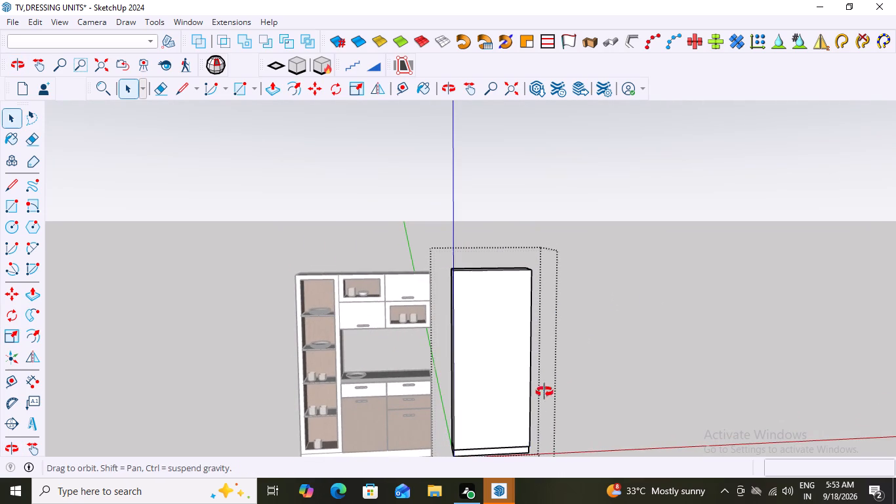
middle_click_drag(544, 392, 546, 344)
scroll(557, 325, "down", 10)
scroll(524, 424, "up", 7)
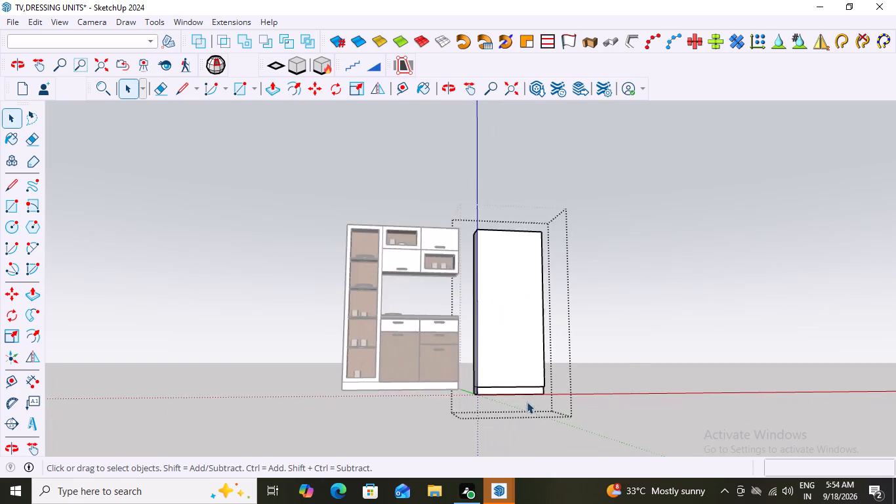
scroll(527, 402, "up", 5)
key("l")
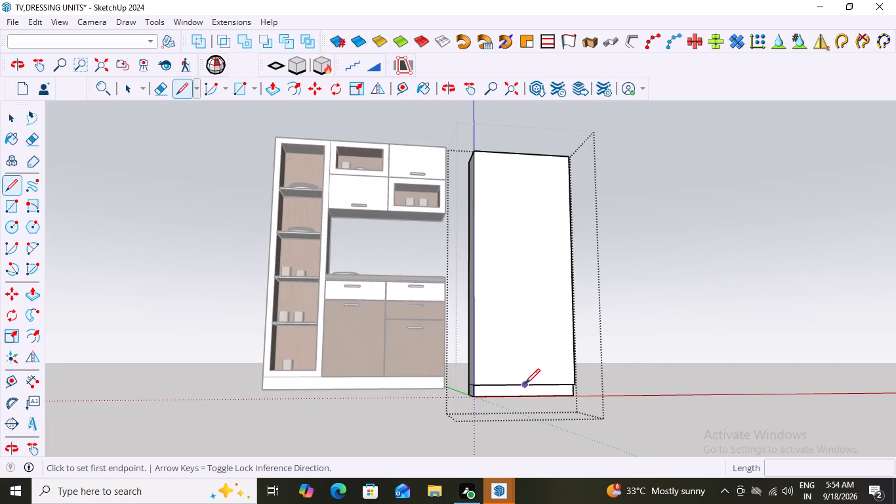
left_click(525, 384)
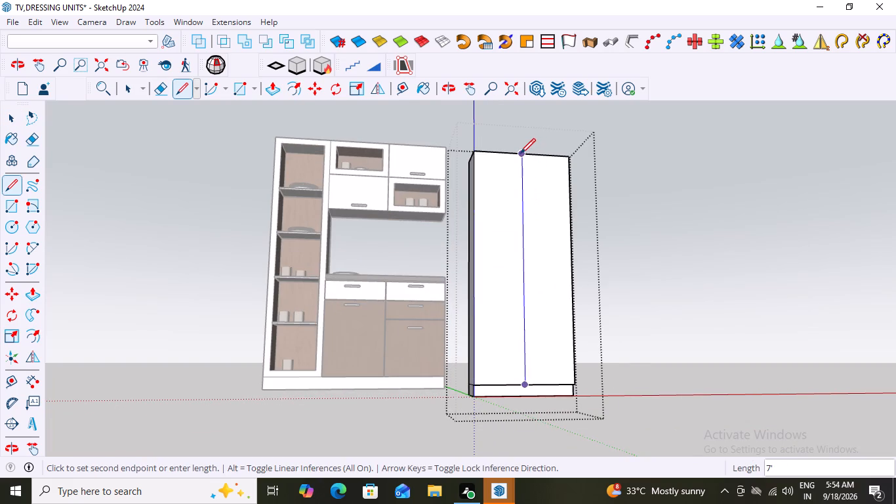
left_click(520, 154)
key("space")
Examine the split front of the tall unit and its connected geometry from above and from the side.
middle_click_drag(678, 268, 653, 333)
scroll(678, 268, "down", 1)
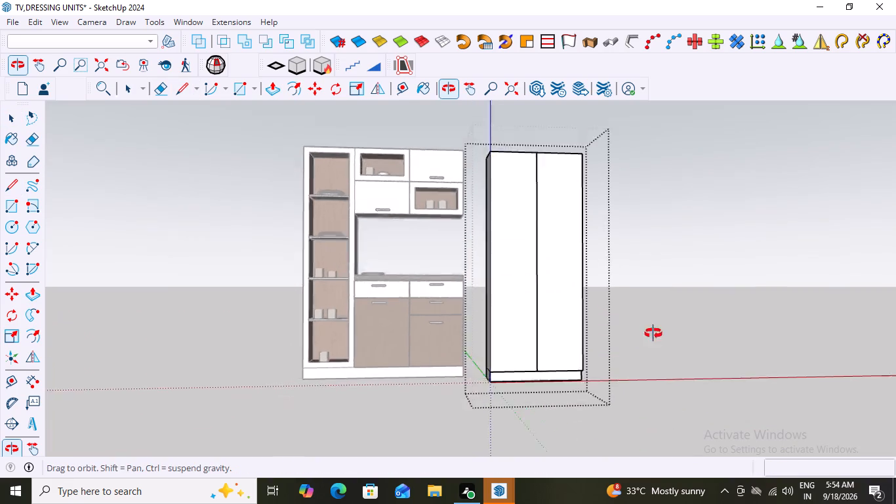
middle_click_drag(653, 333, 629, 438)
scroll(532, 169, "up", 4)
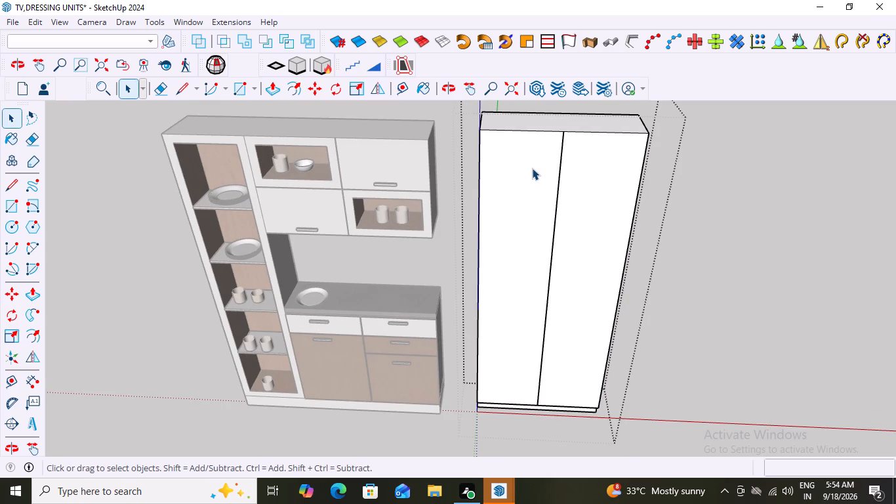
double_click(526, 167)
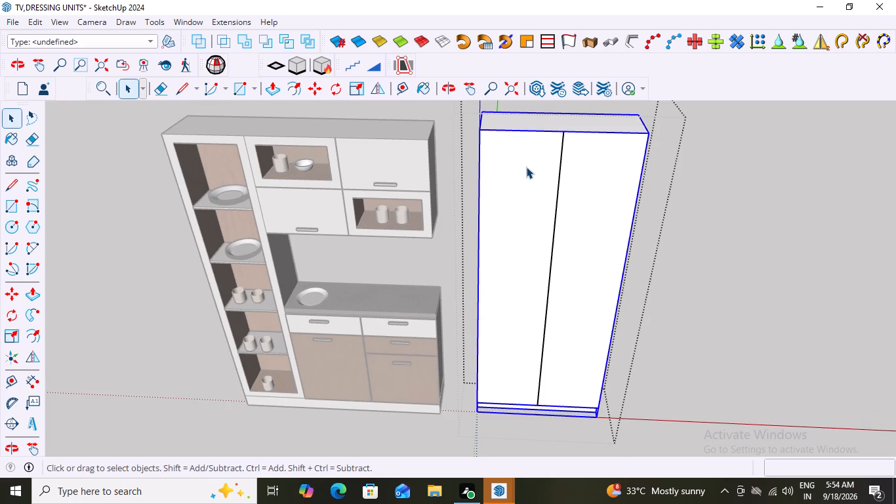
triple_click(526, 167)
double_click(526, 167)
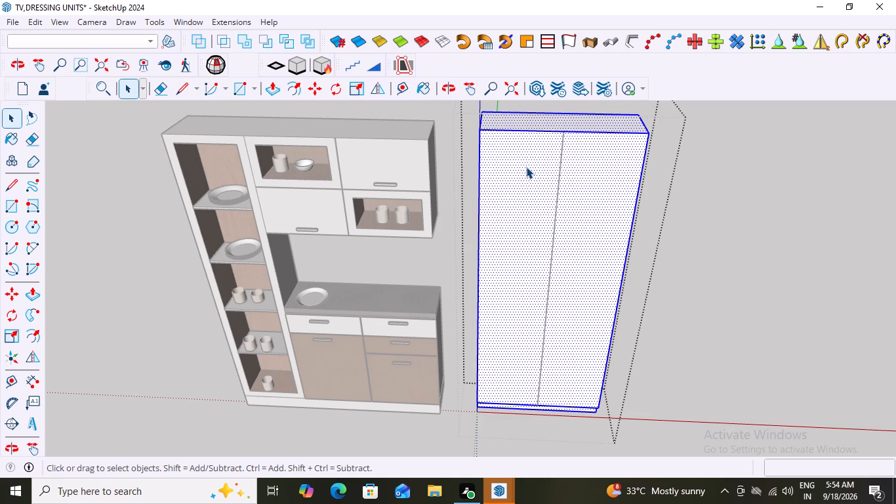
scroll(537, 178, "down", 3)
left_click(714, 185)
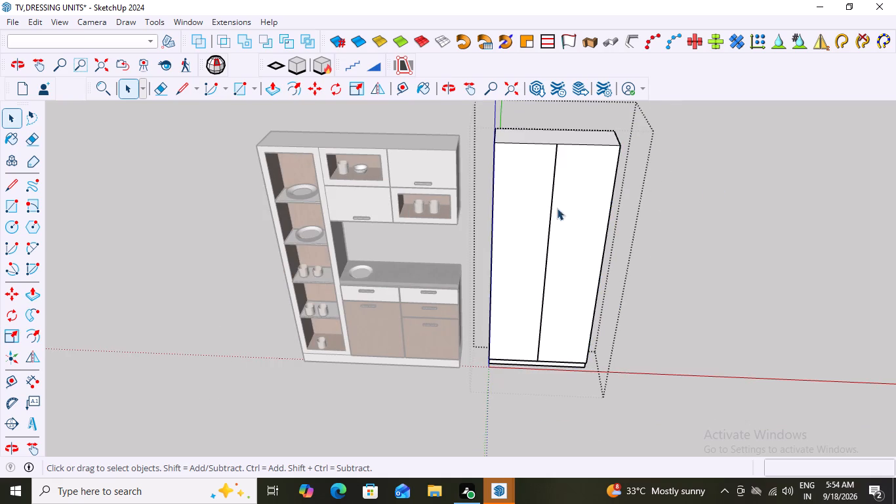
middle_click_drag(533, 213, 584, 180)
middle_click_drag(500, 198, 536, 194)
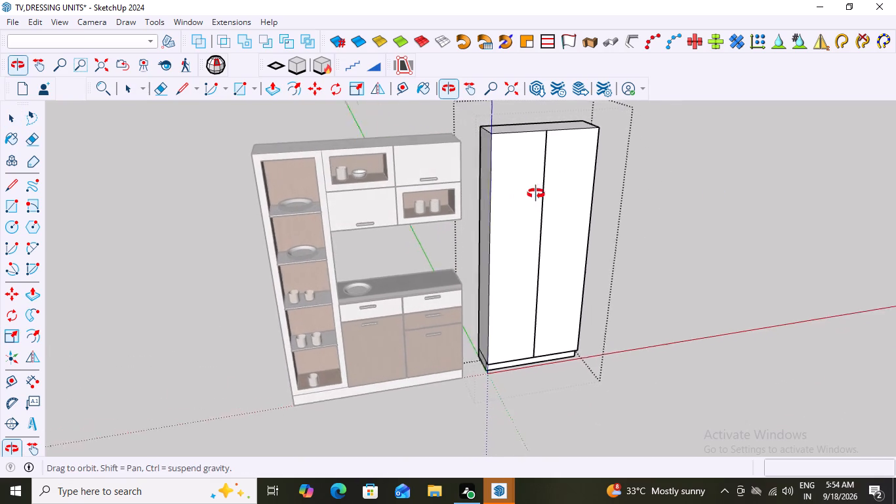
middle_click_drag(536, 194, 560, 184)
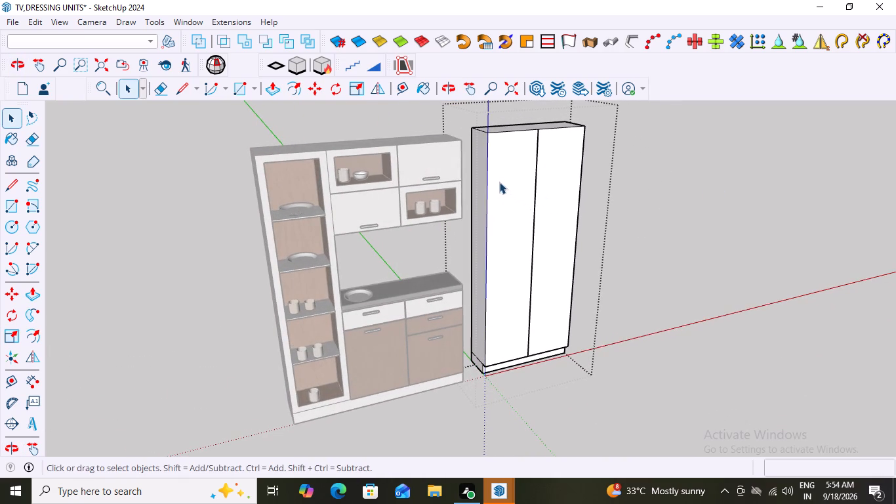
Draw a rectangle about 1' 6" by 6' 1/2" from the front's upper outer corner beside the cabinet to the centre line, leaving a lower panel.
key("r")
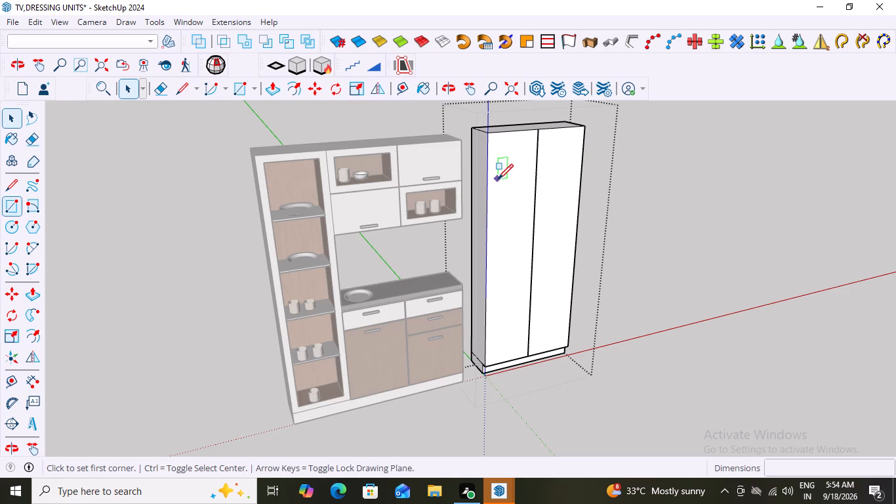
left_click(489, 133)
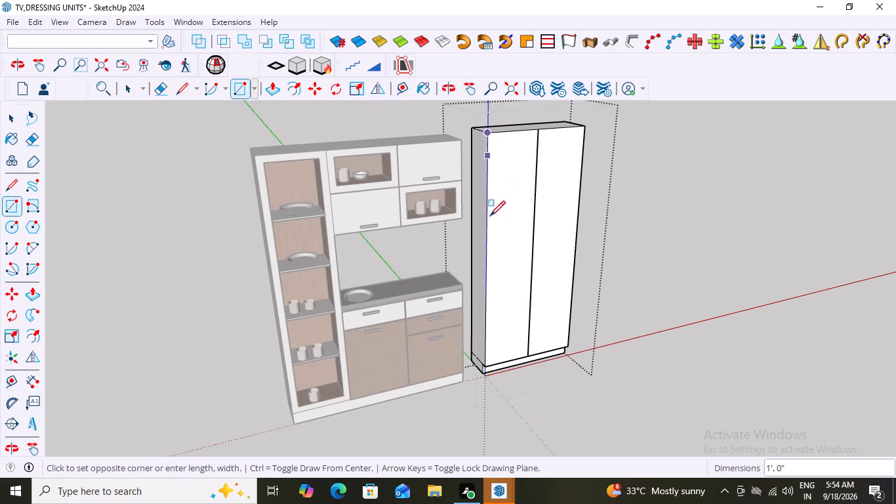
middle_click_drag(526, 313, 518, 299)
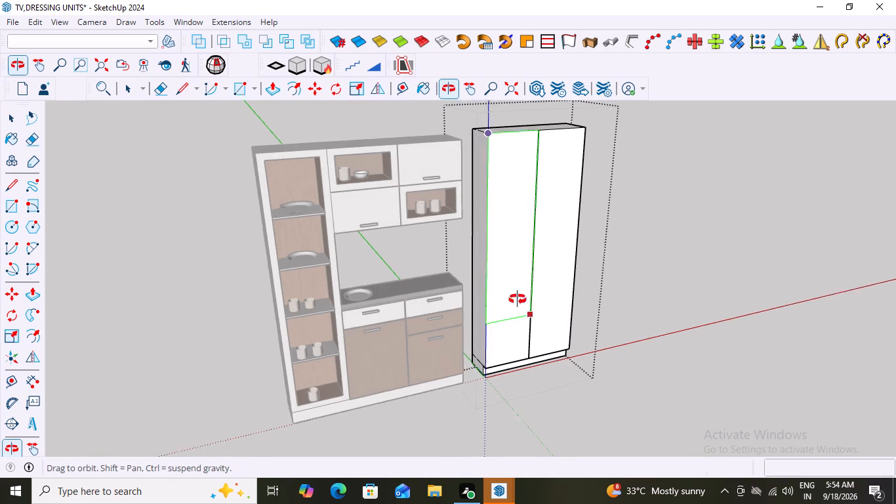
middle_click_drag(518, 299, 492, 230)
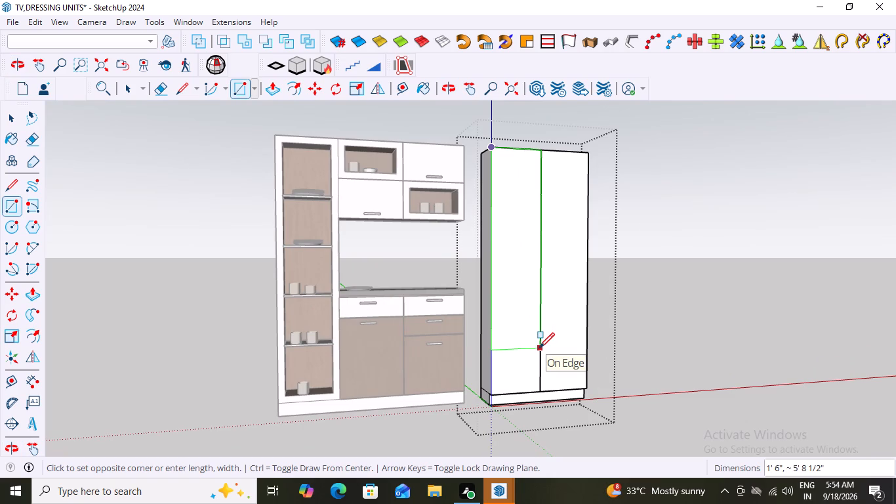
middle_click_drag(539, 348, 542, 358)
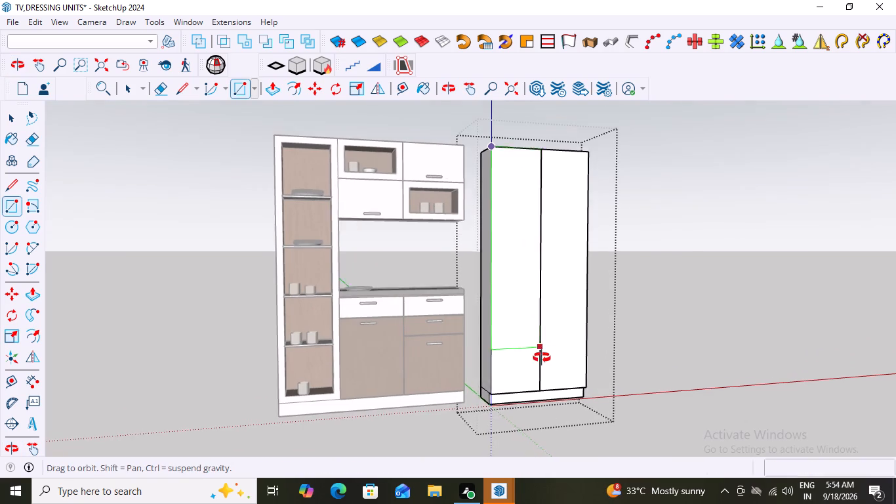
middle_click_drag(542, 358, 552, 371)
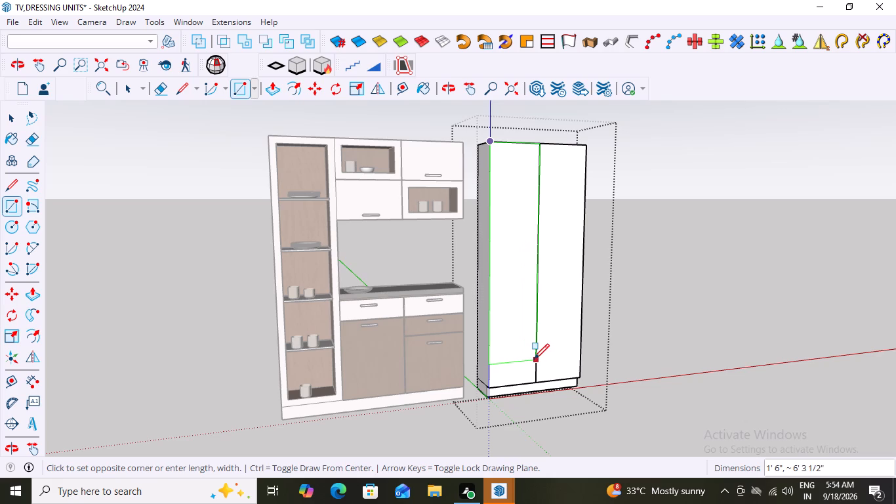
middle_click_drag(538, 352, 533, 352)
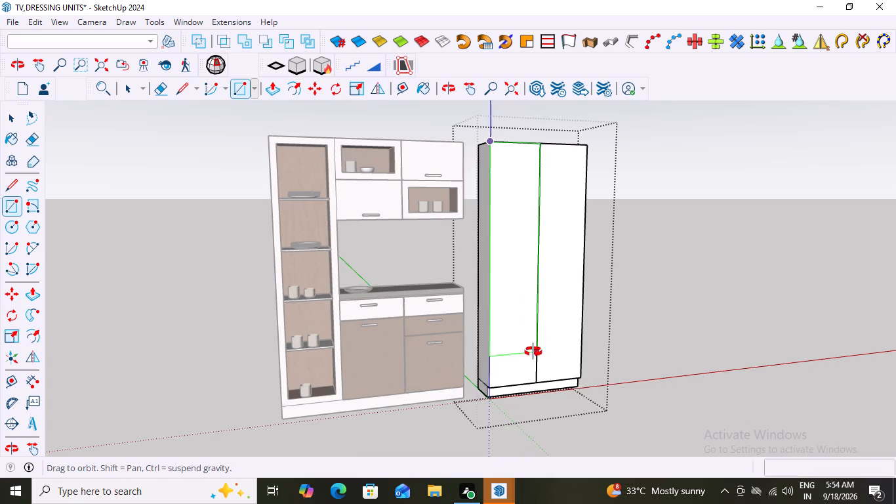
middle_click_drag(533, 352, 482, 352)
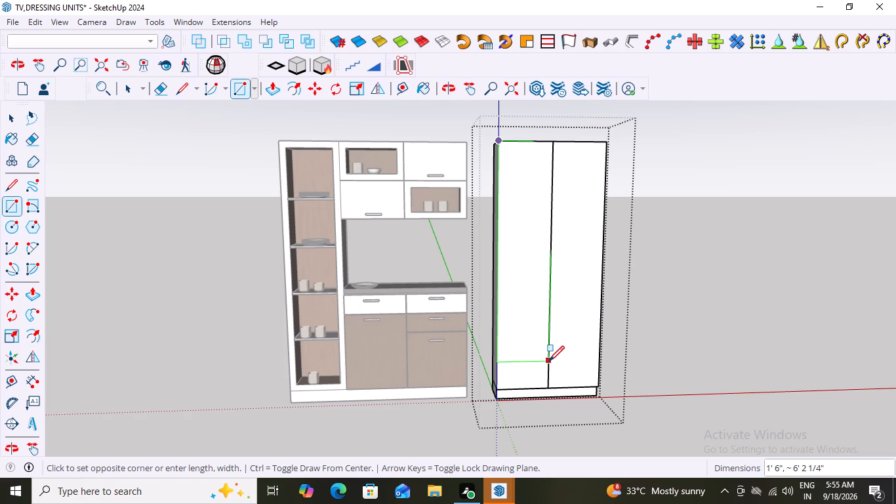
scroll(549, 361, "up", 6)
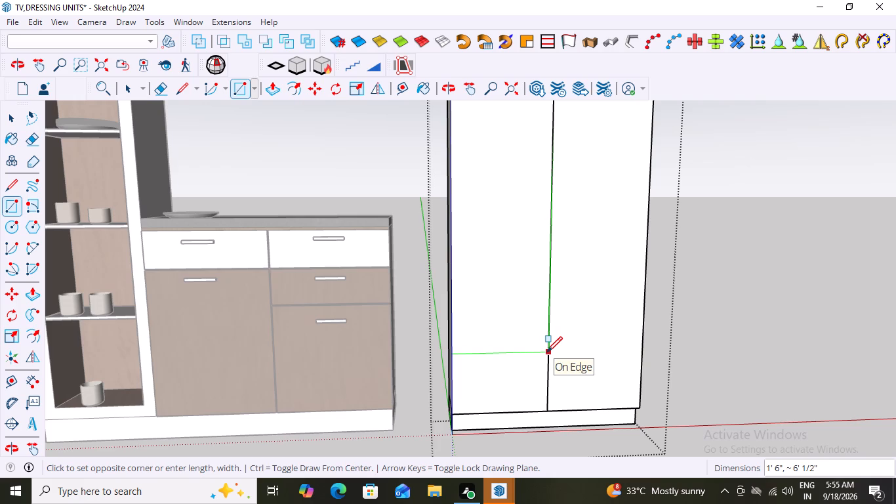
left_click(547, 352)
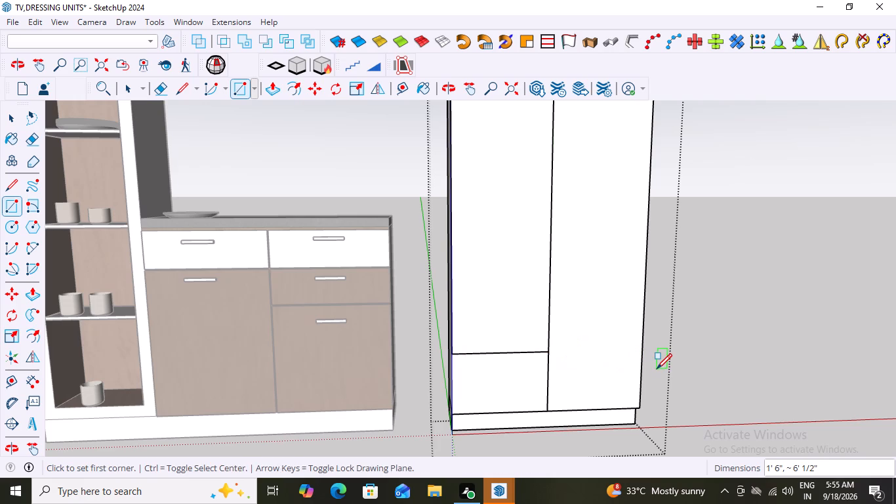
key("space")
middle_click_drag(634, 360, 713, 388)
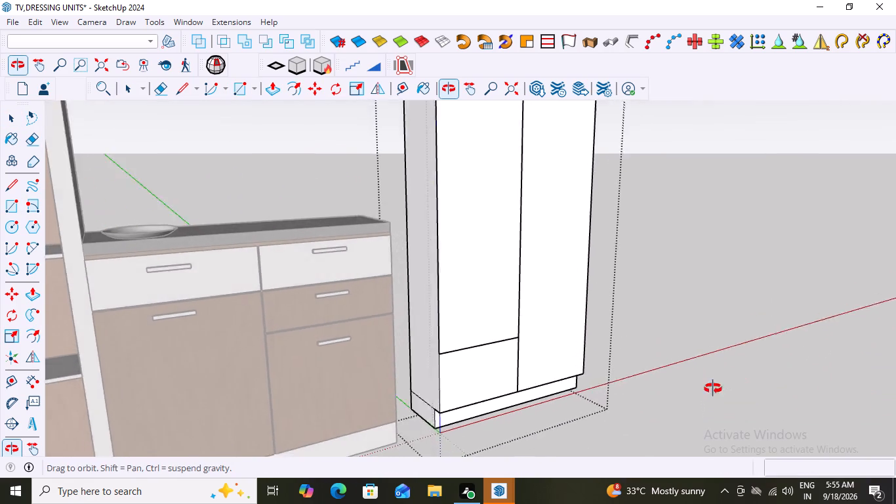
middle_click_drag(713, 388, 691, 392)
scroll(691, 392, "down", 6)
scroll(619, 358, "down", 7)
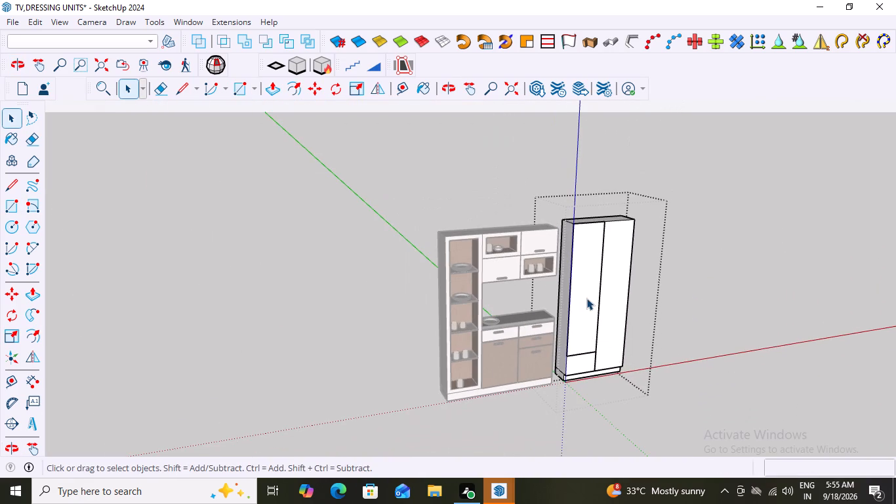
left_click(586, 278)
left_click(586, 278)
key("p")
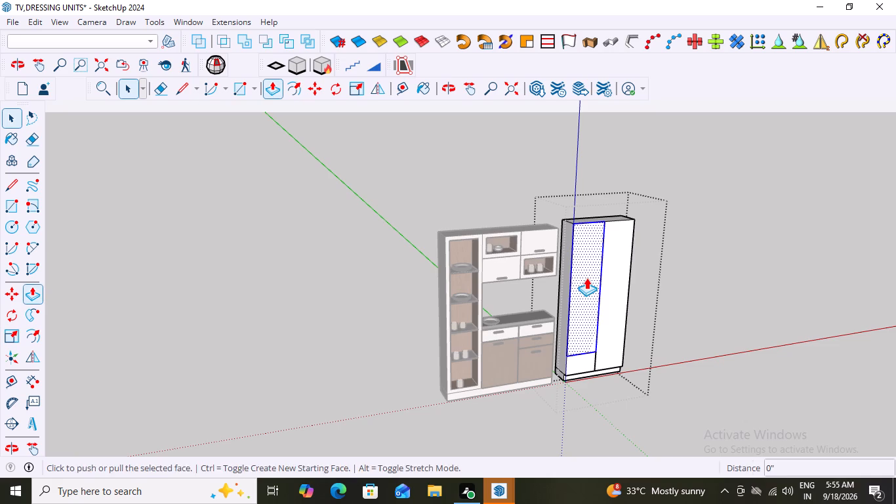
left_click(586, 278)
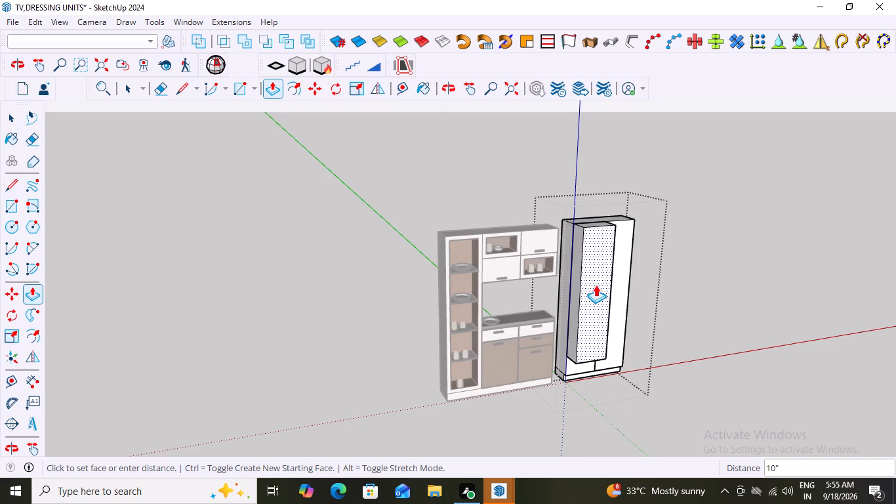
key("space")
Examine the tall unit's divided front and its connected geometry from the front and from above.
middle_click_drag(737, 305, 509, 324)
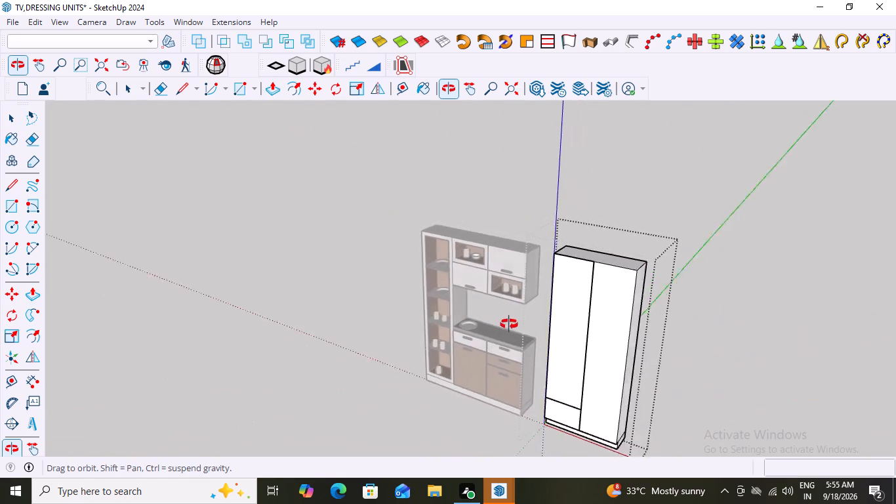
middle_click_drag(509, 324, 625, 276)
scroll(602, 247, "up", 3)
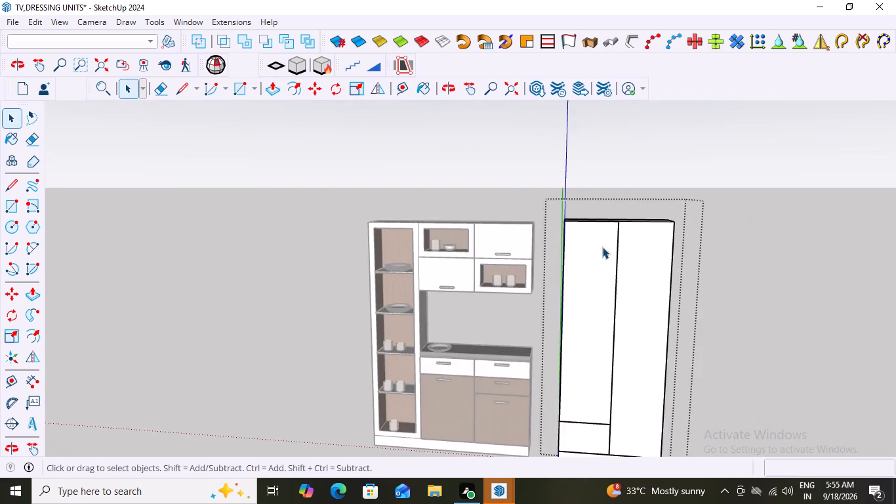
scroll(602, 247, "up", 2)
middle_click_drag(600, 243, 604, 333)
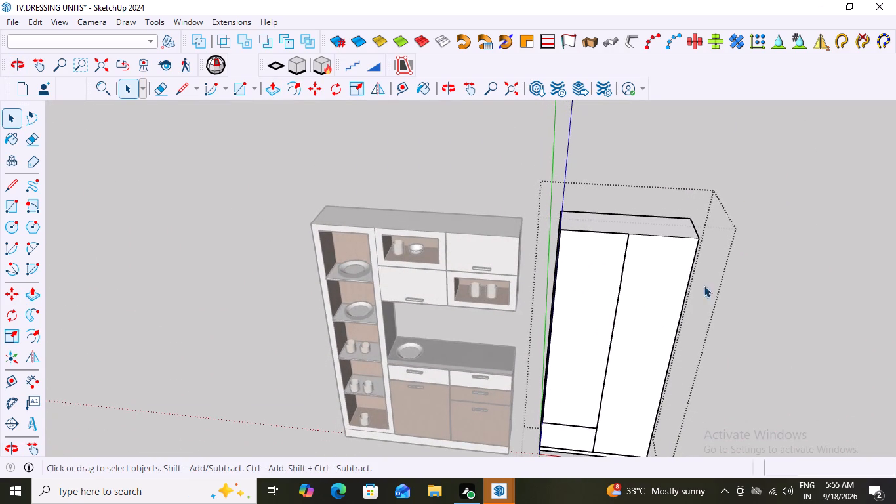
left_click(664, 268)
left_click(664, 268)
left_click(664, 268)
double_click(664, 268)
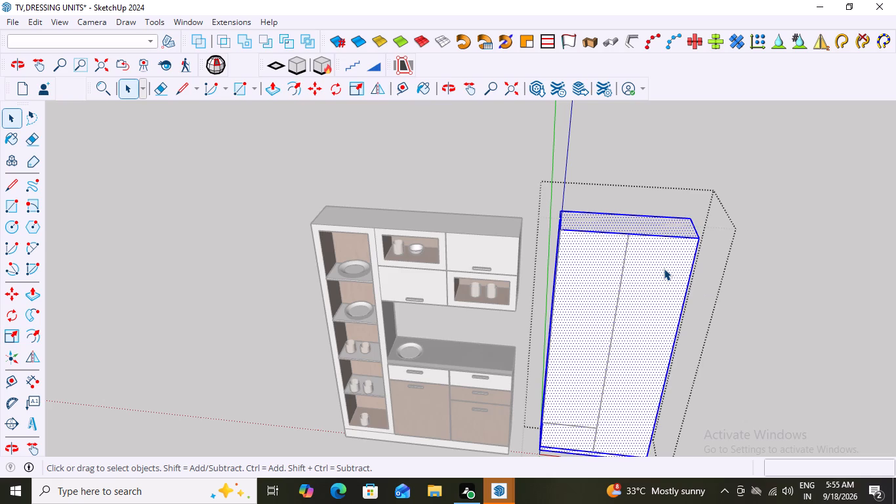
key("space")
middle_click_drag(757, 355, 785, 322)
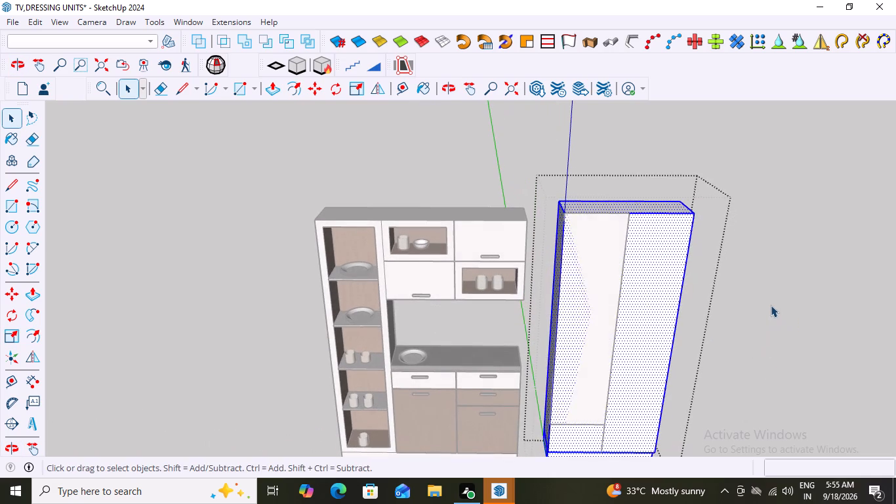
left_click(768, 303)
Examine the tall unit's lower front panel and recessed plinth up close and beside the existing cabinet.
middle_click_drag(566, 258, 608, 209)
scroll(607, 234, "up", 1)
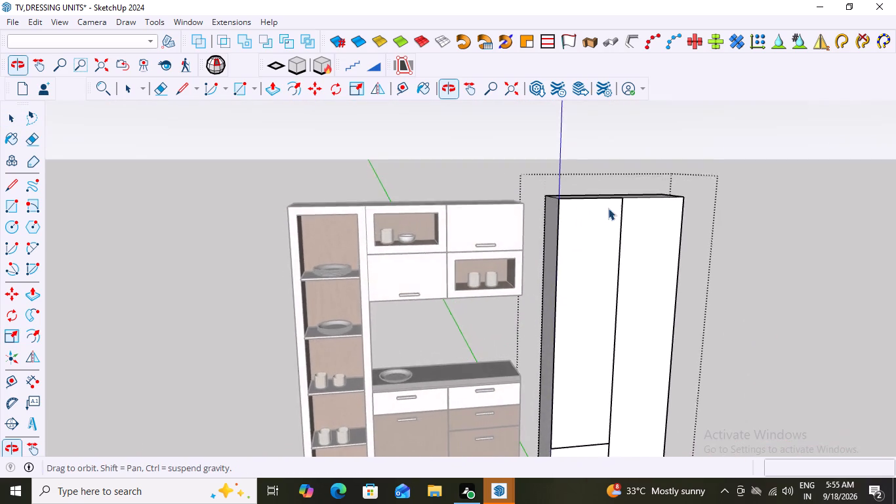
scroll(608, 208, "down", 7)
scroll(592, 392, "up", 7)
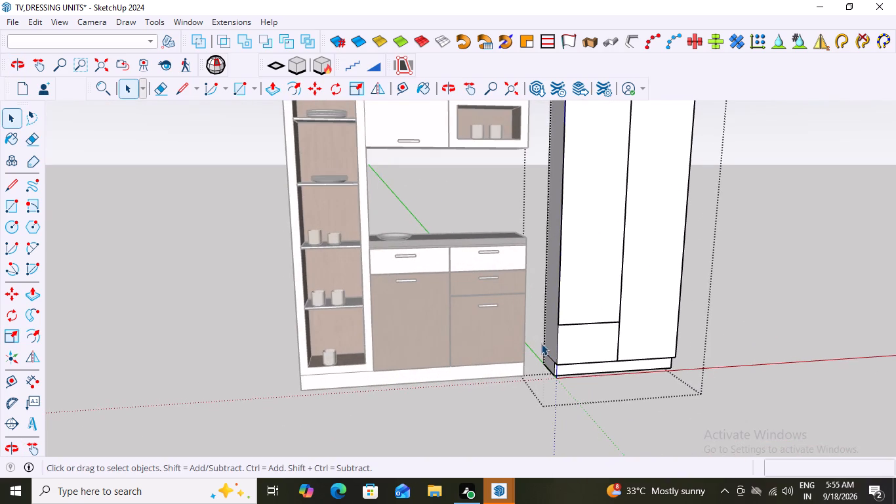
middle_click_drag(541, 343, 583, 359)
scroll(583, 359, "up", 1)
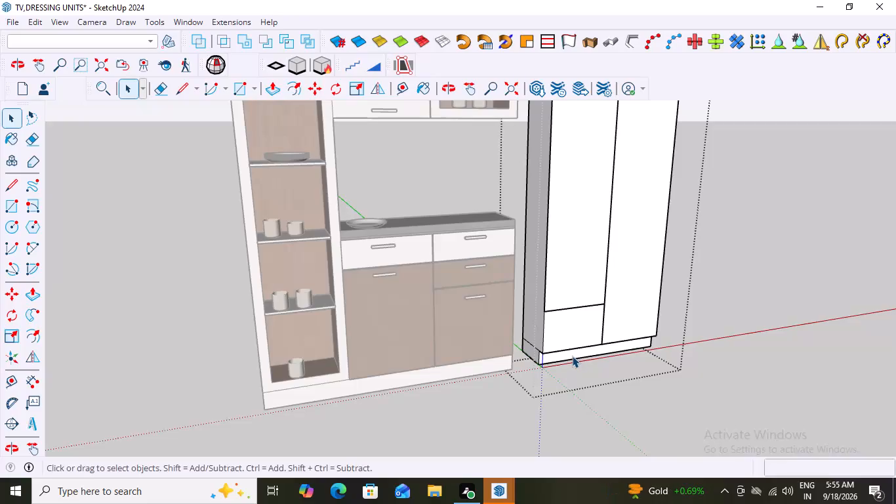
scroll(563, 337, "up", 4)
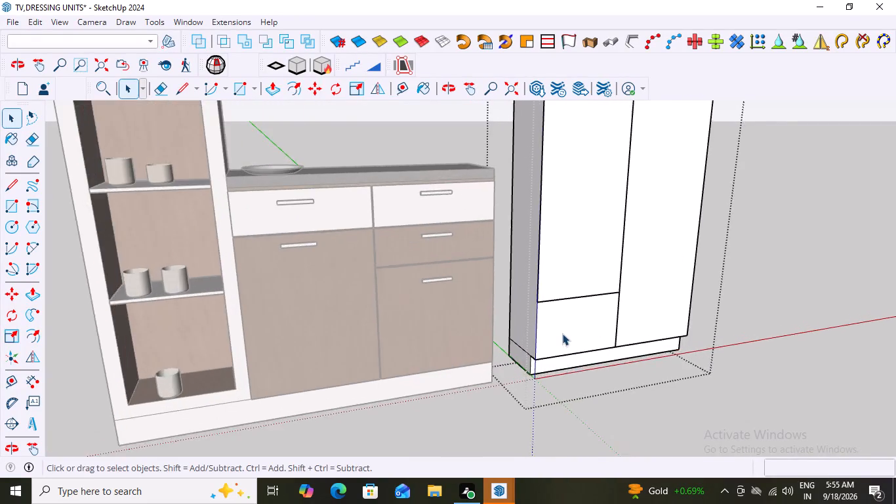
scroll(562, 333, "up", 2)
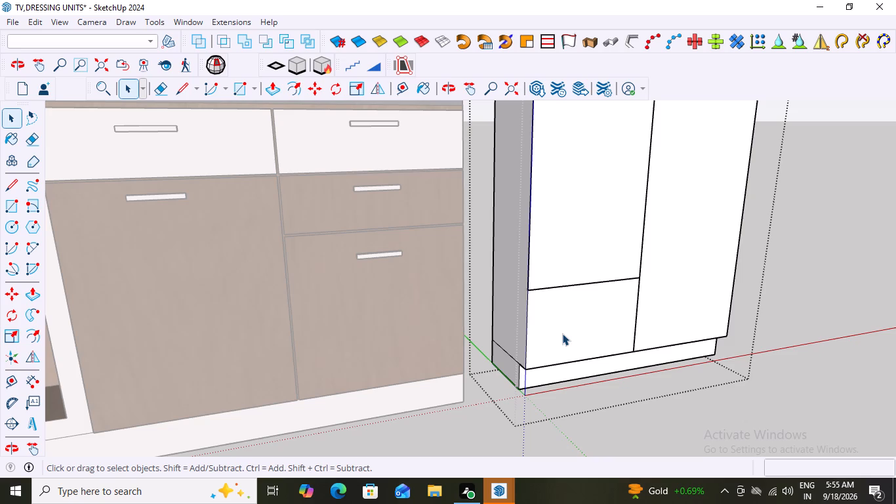
scroll(557, 341, "down", 6)
middle_click_drag(557, 344, 539, 367)
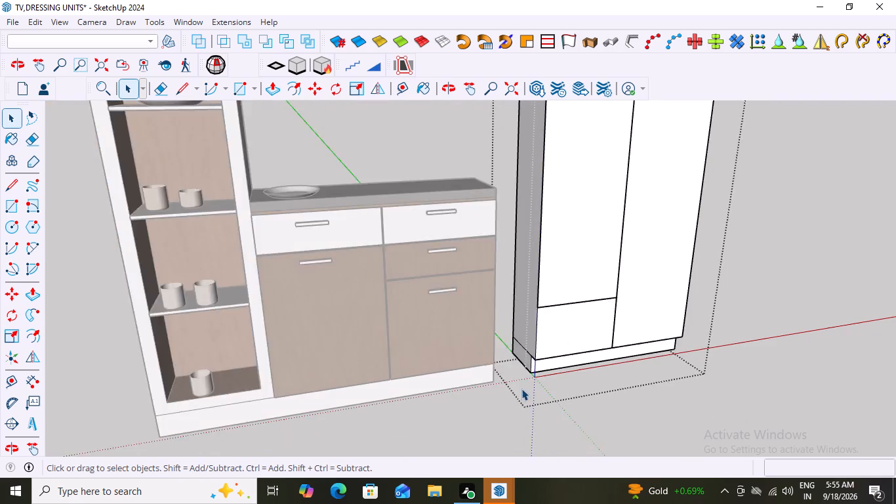
scroll(521, 388, "down", 6)
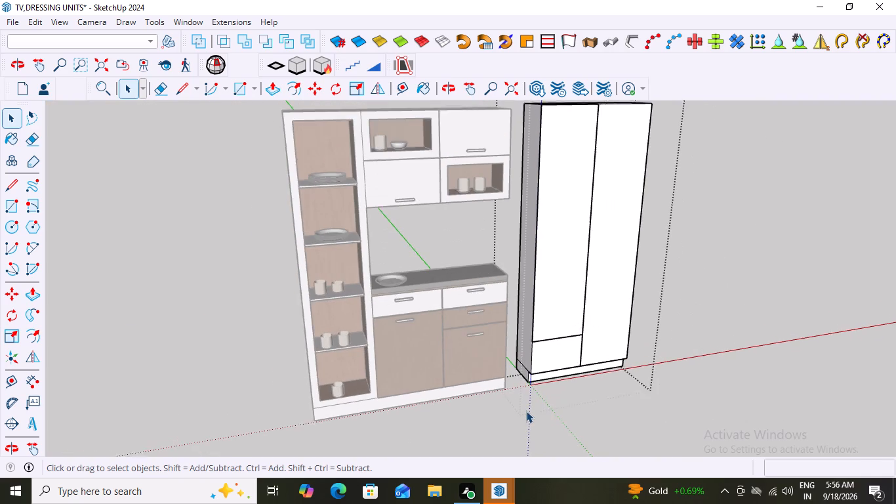
scroll(526, 411, "down", 1)
middle_click_drag(622, 381, 537, 400)
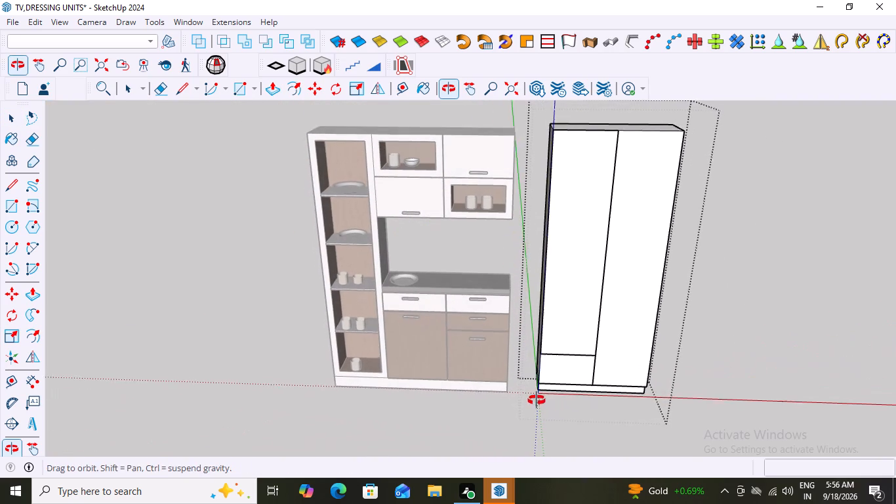
middle_click_drag(537, 400, 535, 401)
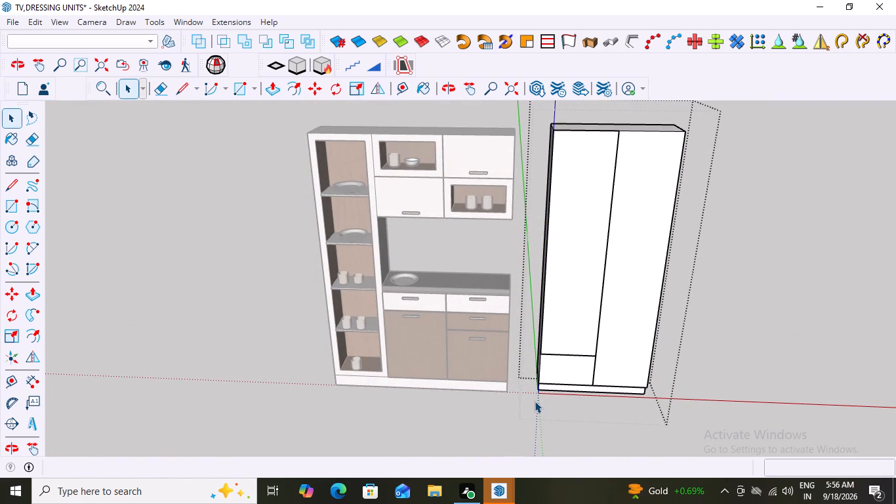
Undo the front panel rectangle, the vertical centre line and the tall body's extrusion, back to the low block above the plinth.
key("space")
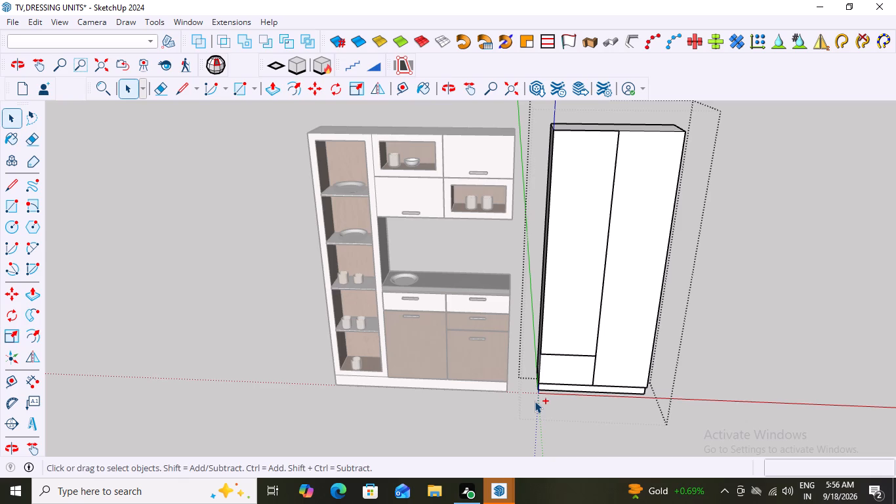
key("ctrl+z")
key("ctrl+z")
key("ctrl+z")
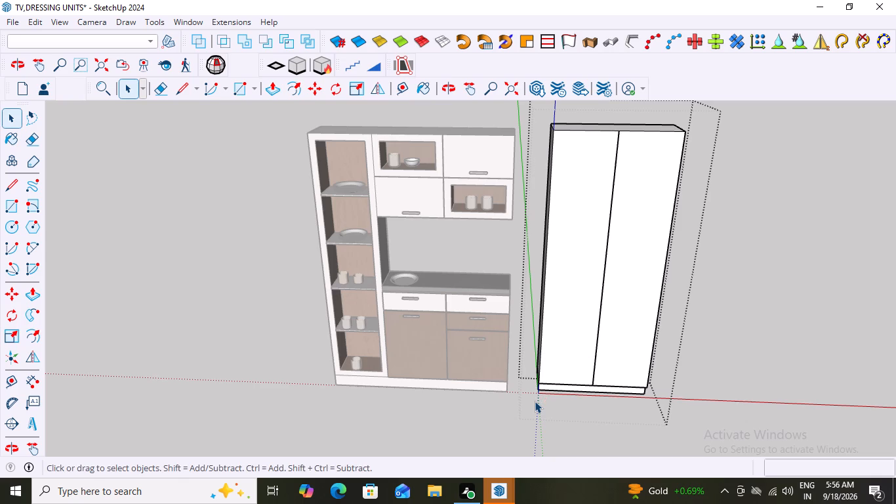
key("ctrl+z")
key("ctrl+z")
key("ctrl+z")
key("ctrl+z")
key("ctrl+z")
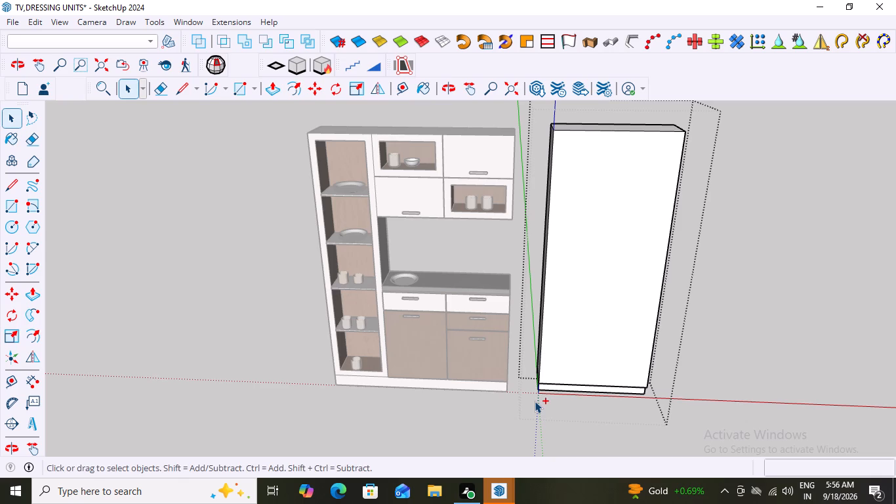
key("ctrl+z")
key("ctrl+z")
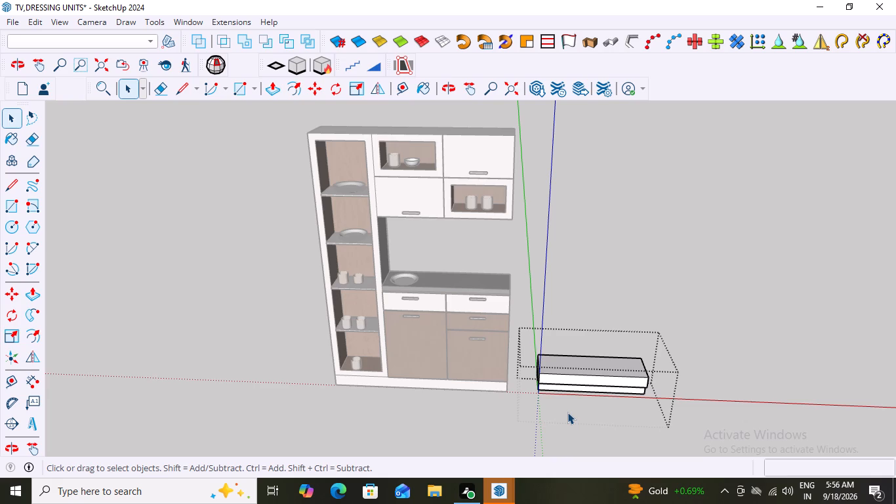
Examine the top face and edges of the low block and its recessed plinth beside the existing cabinet.
middle_click_drag(562, 418, 625, 358)
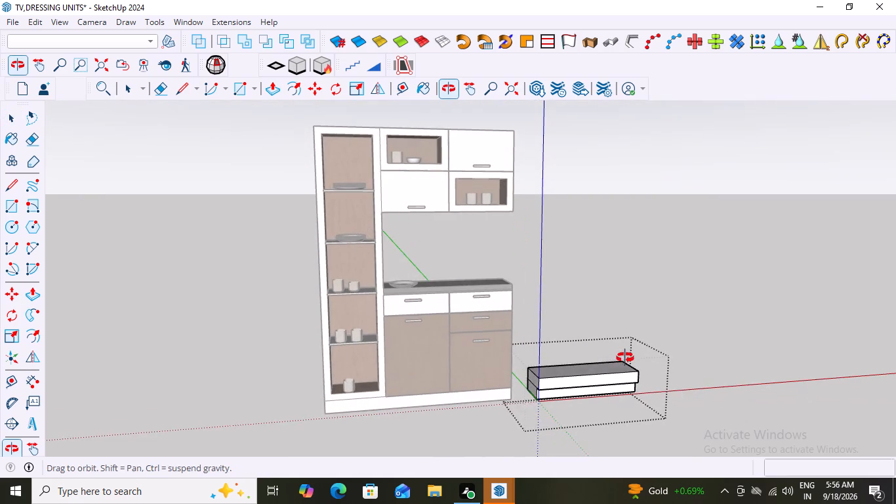
middle_click_drag(625, 358, 539, 373)
scroll(542, 369, "up", 7)
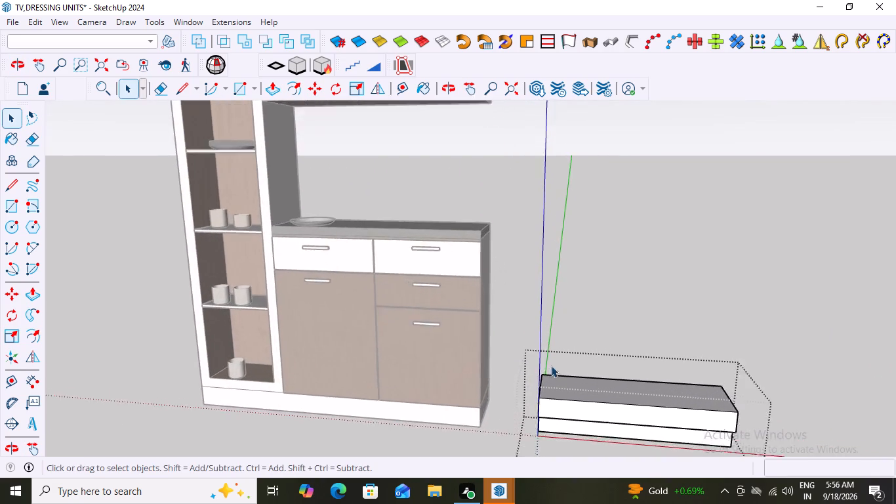
scroll(551, 366, "up", 7)
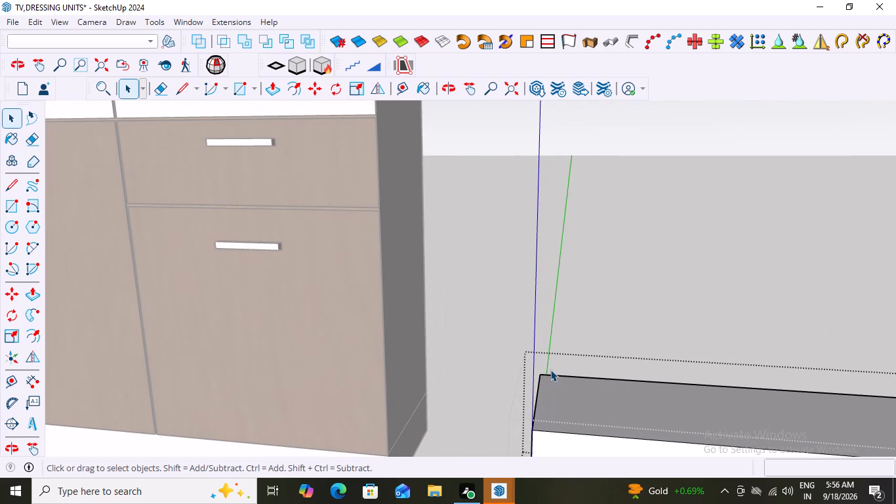
key("space")
scroll(523, 336, "down", 14)
middle_click_drag(589, 425, 620, 424)
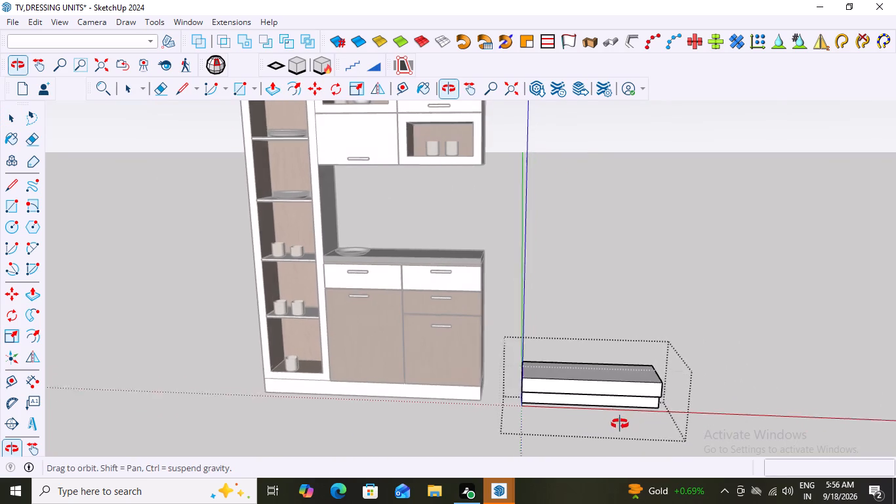
middle_click_drag(620, 424, 621, 423)
scroll(494, 333, "up", 8)
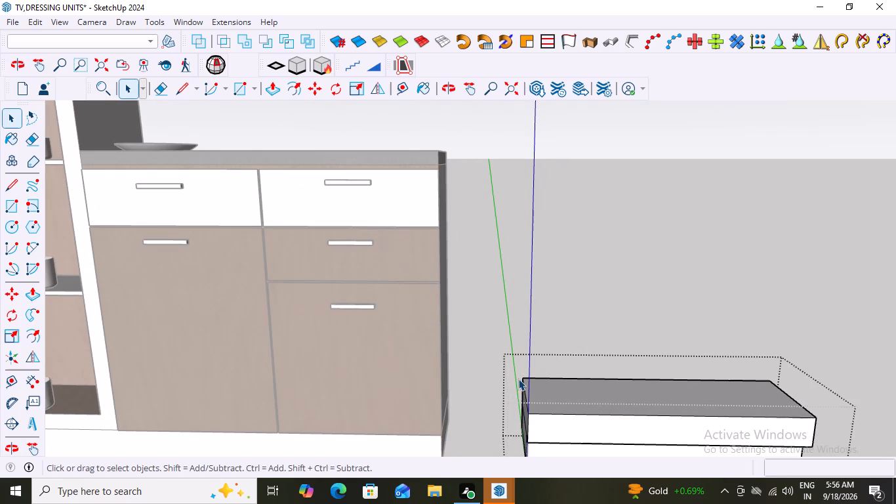
scroll(518, 379, "up", 5)
scroll(530, 375, "down", 8)
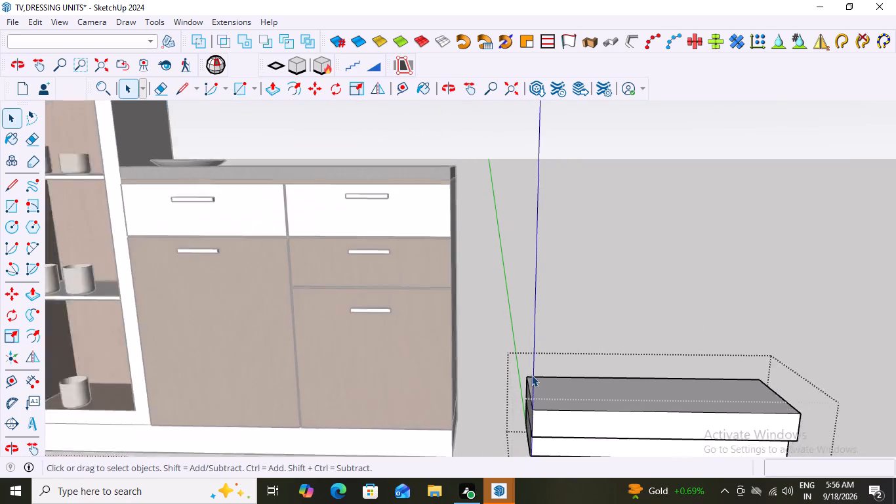
scroll(531, 375, "down", 1)
scroll(600, 406, "up", 3)
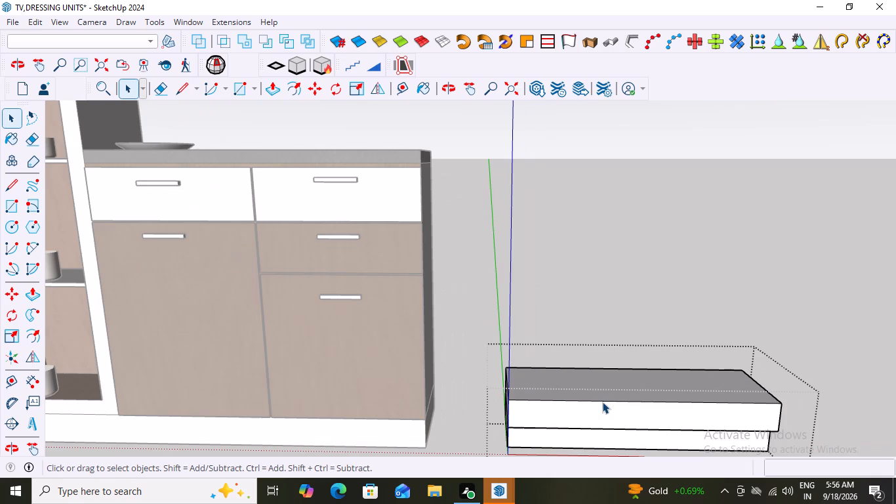
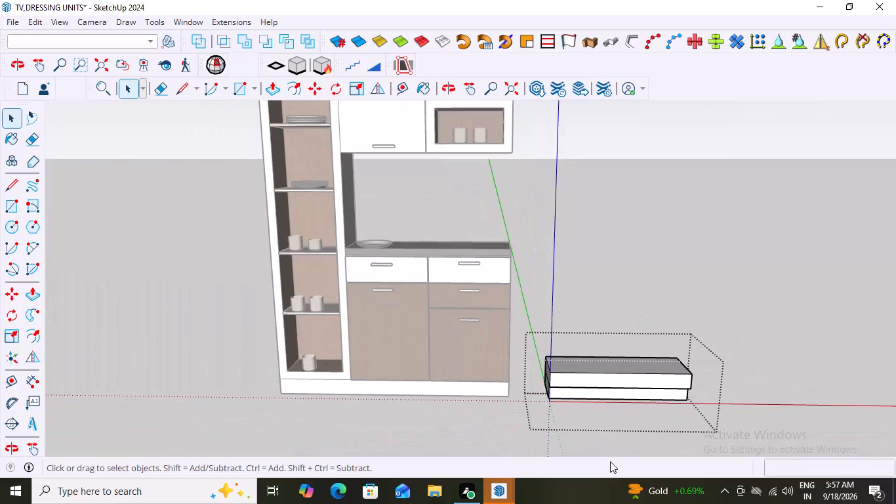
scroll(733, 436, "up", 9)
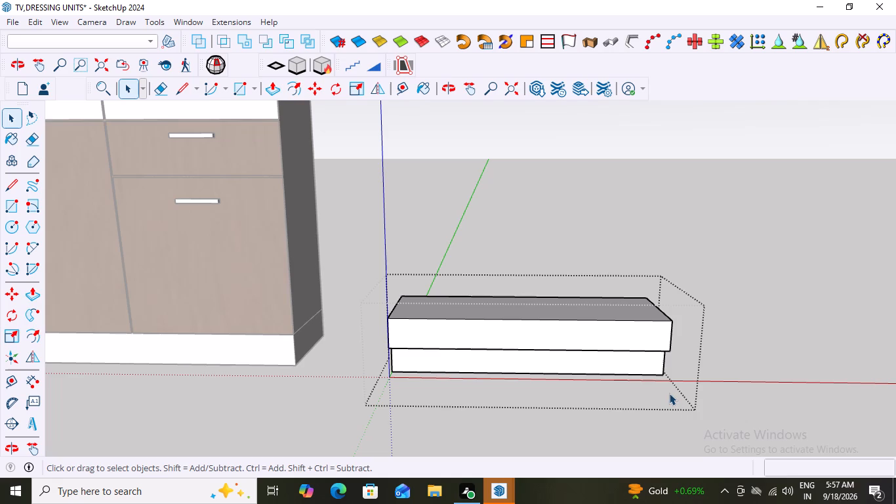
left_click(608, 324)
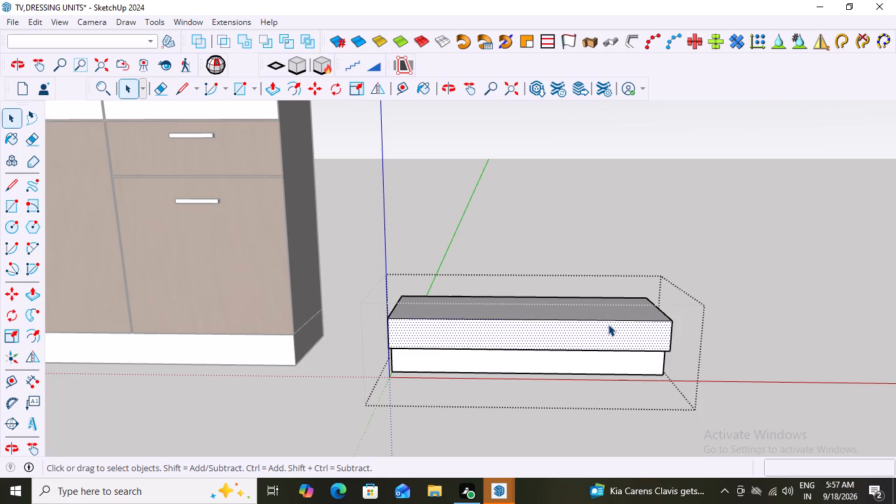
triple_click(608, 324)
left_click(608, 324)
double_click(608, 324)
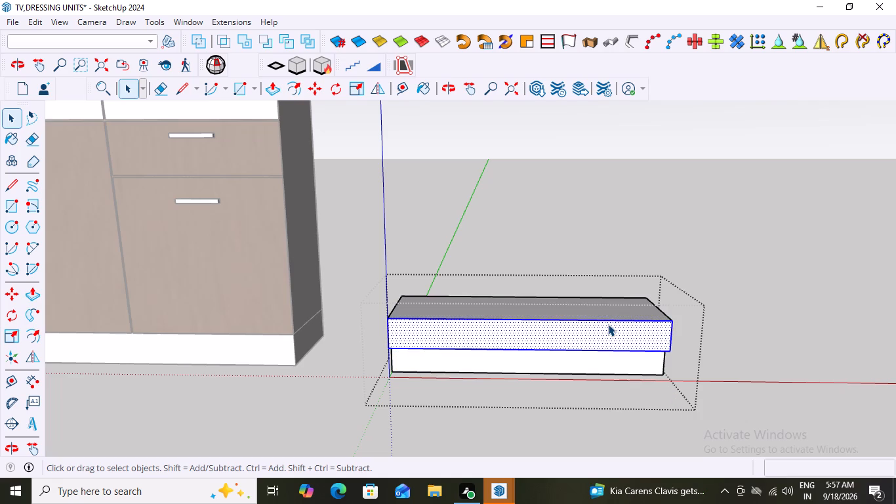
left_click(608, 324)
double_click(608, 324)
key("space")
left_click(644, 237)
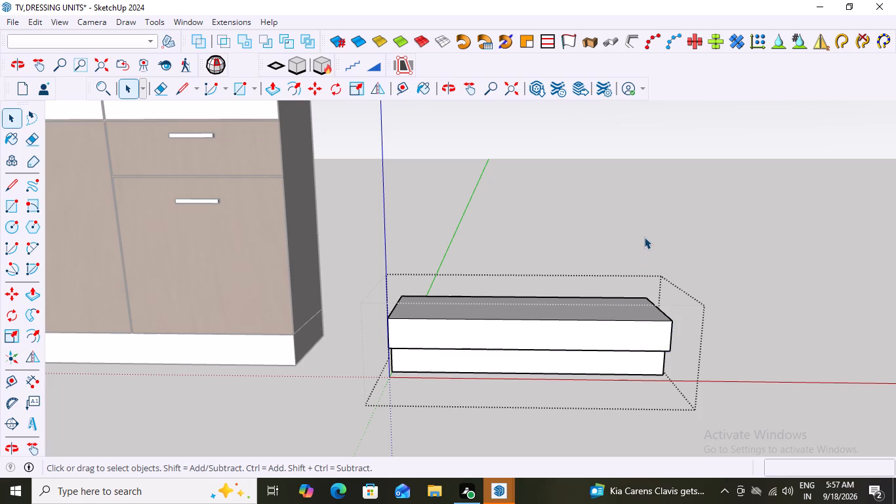
Undo the plinth's recess and the upper block's extrusion, back to the single low base block, and leave its group.
key("ctrl+x")
key("ctrl+z")
key("ctrl+z")
key("ctrl+z")
key("ctrl+z")
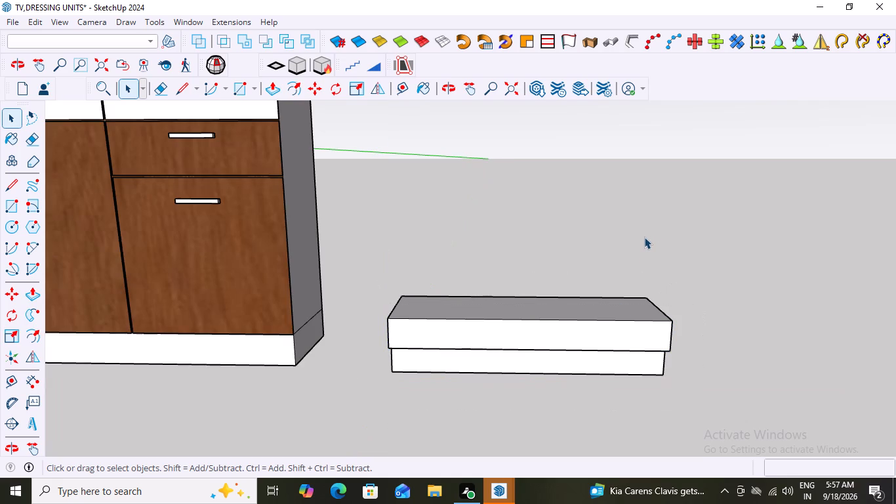
key("ctrl+z")
key("ctrl+z")
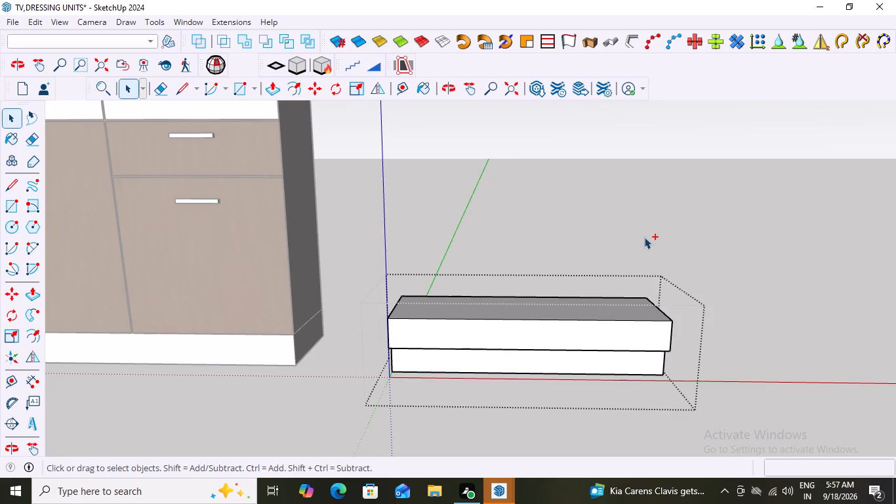
key("ctrl+z")
key("ctrl+z")
key("ctrl+z")
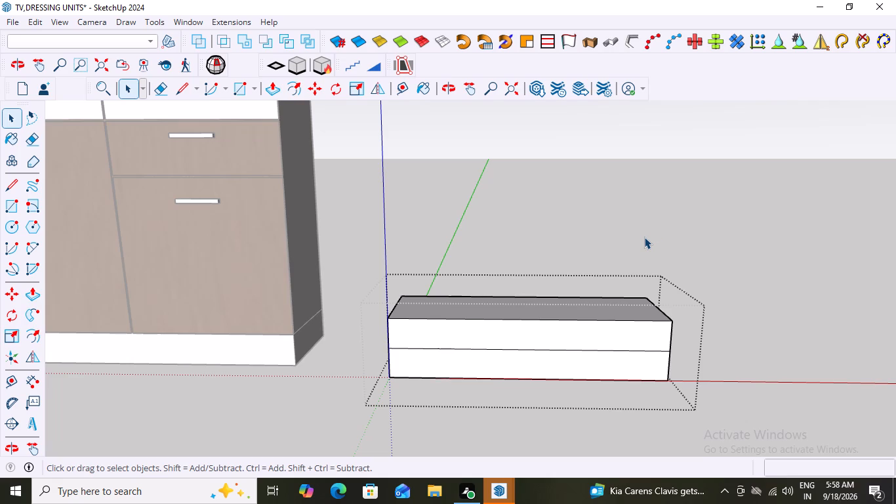
key("ctrl+z")
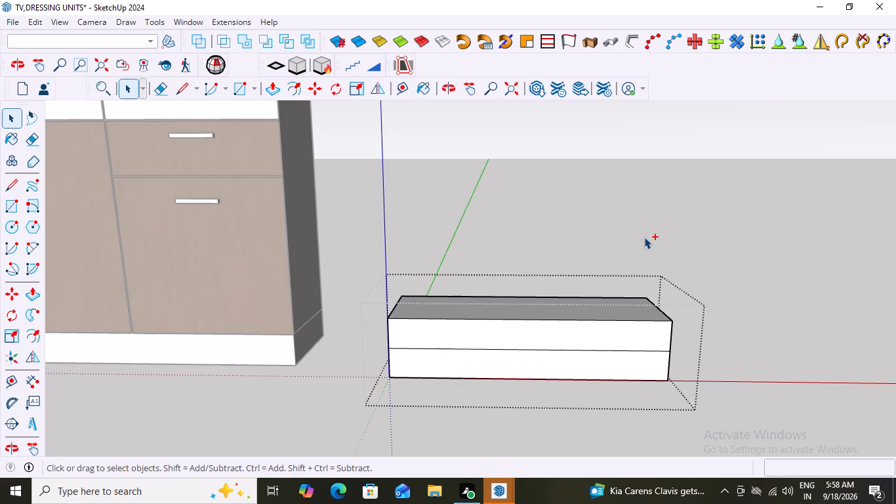
key("ctrl+z")
key("space")
left_click(644, 237)
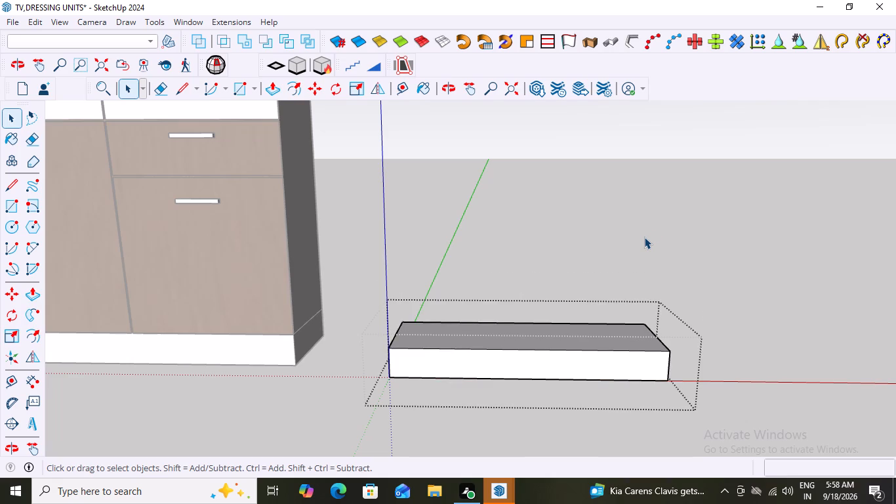
double_click(605, 259)
Examine the plain low base block from the front and from above, beside the existing cabinet.
scroll(585, 290, "down", 14)
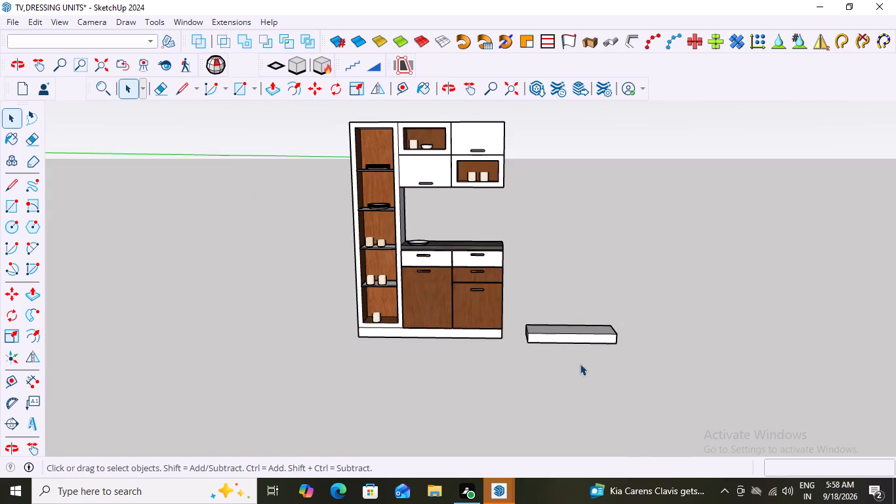
middle_click_drag(585, 341, 577, 403)
scroll(566, 360, "up", 4)
scroll(580, 308, "up", 2)
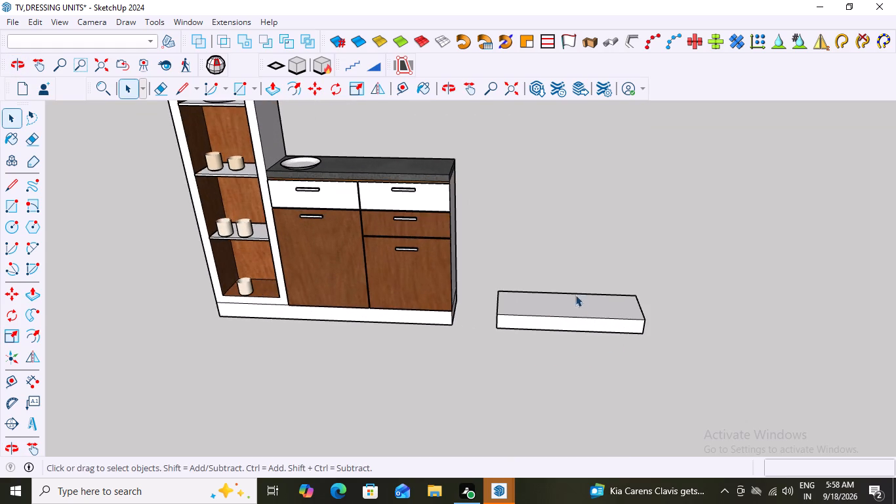
middle_click_drag(575, 293, 538, 309)
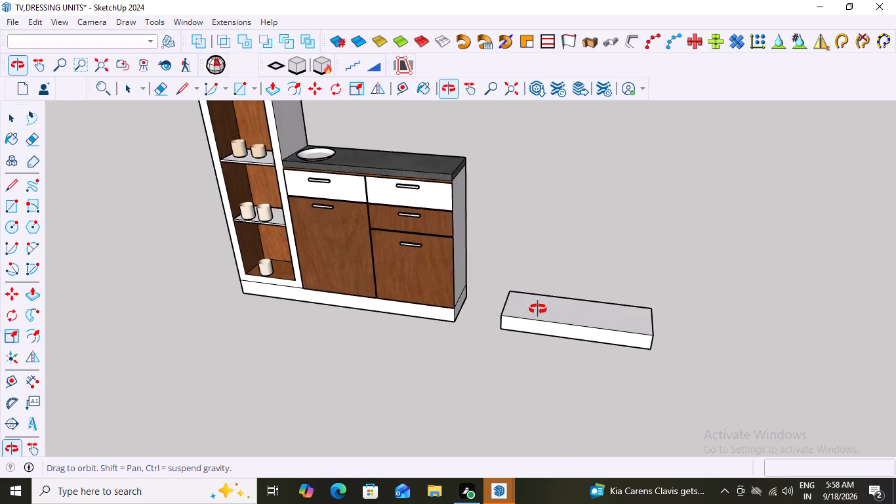
middle_click_drag(538, 309, 538, 310)
scroll(505, 281, "up", 5)
middle_click_drag(552, 301, 653, 258)
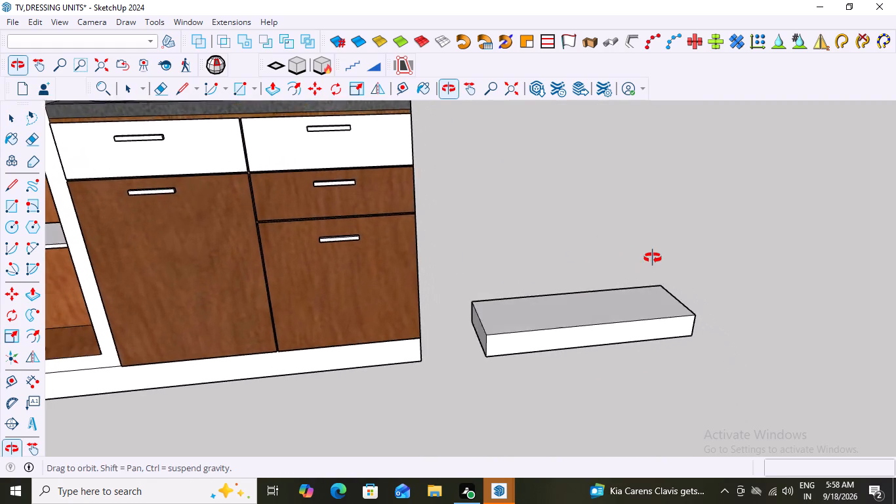
middle_click_drag(653, 258, 656, 249)
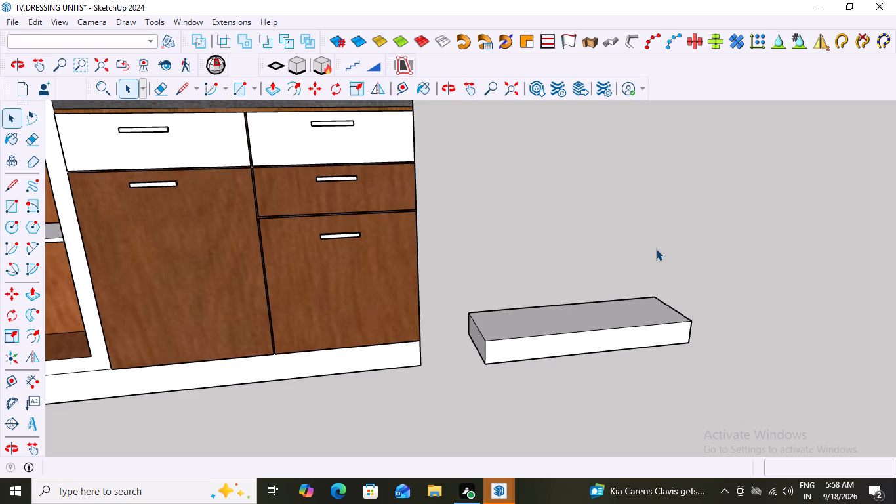
middle_click_drag(616, 307, 615, 310)
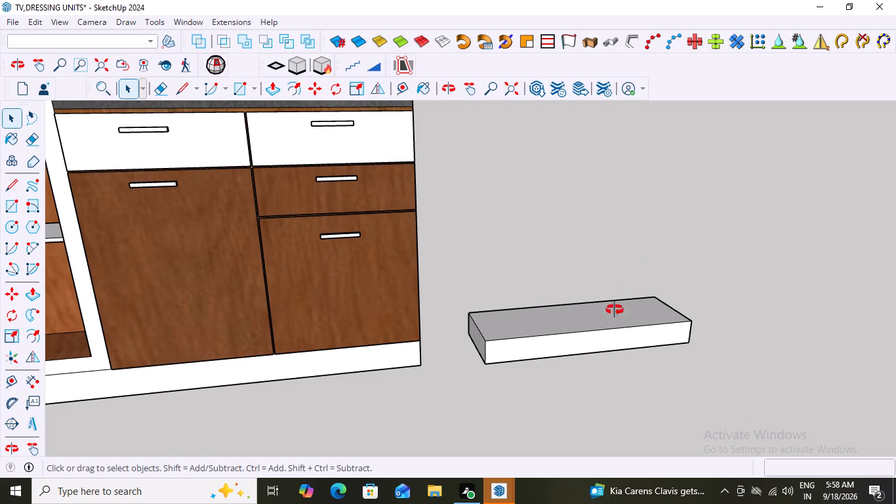
middle_click_drag(615, 310, 615, 362)
scroll(505, 262, "up", 3)
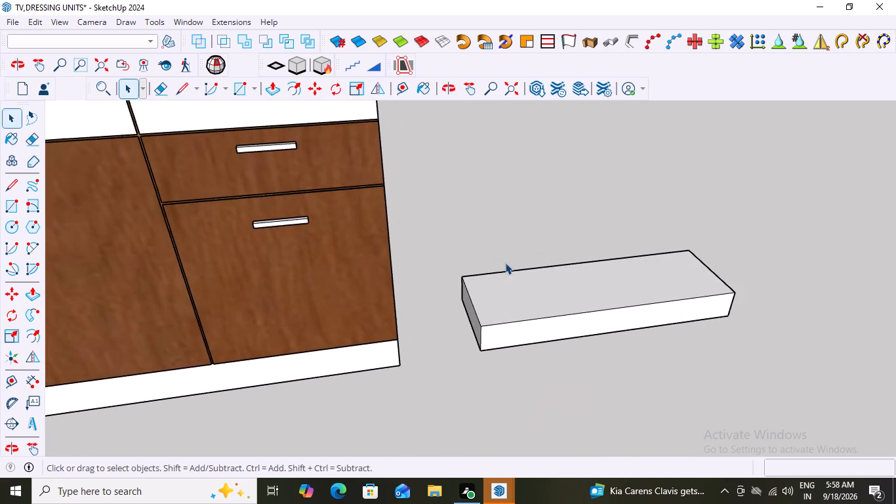
middle_click_drag(617, 267, 554, 322)
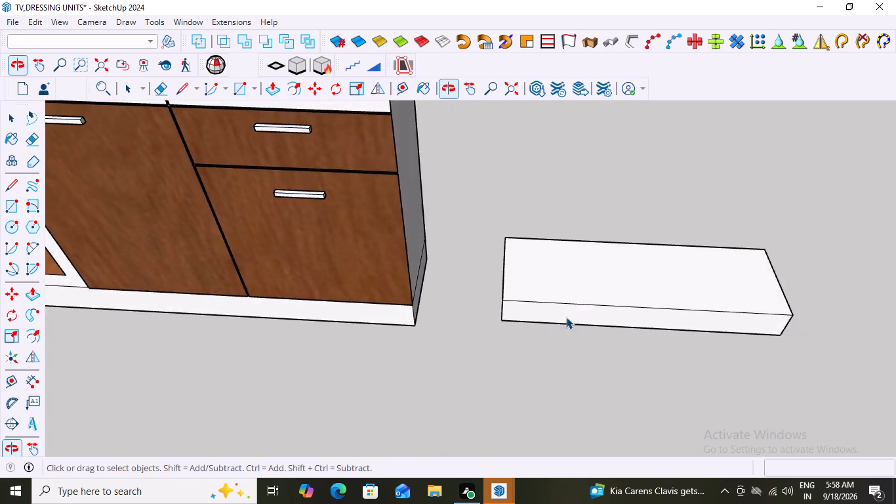
scroll(571, 312, "down", 11)
scroll(605, 272, "up", 7)
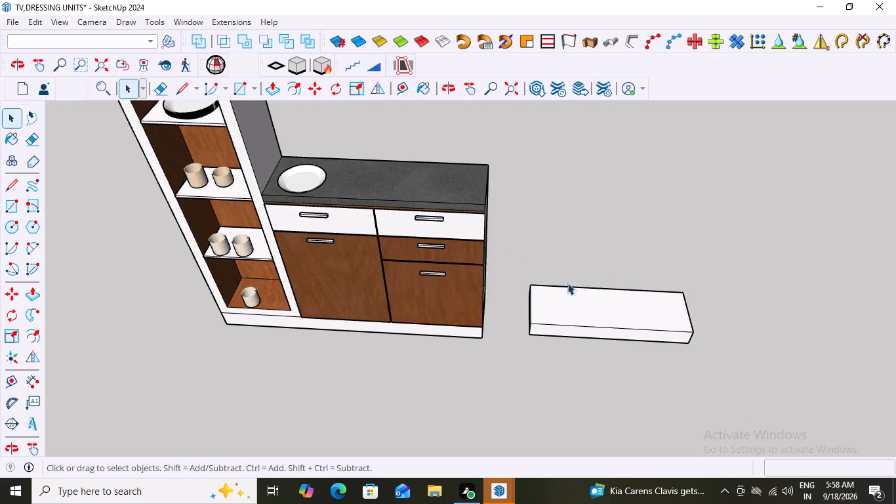
scroll(567, 283, "up", 3)
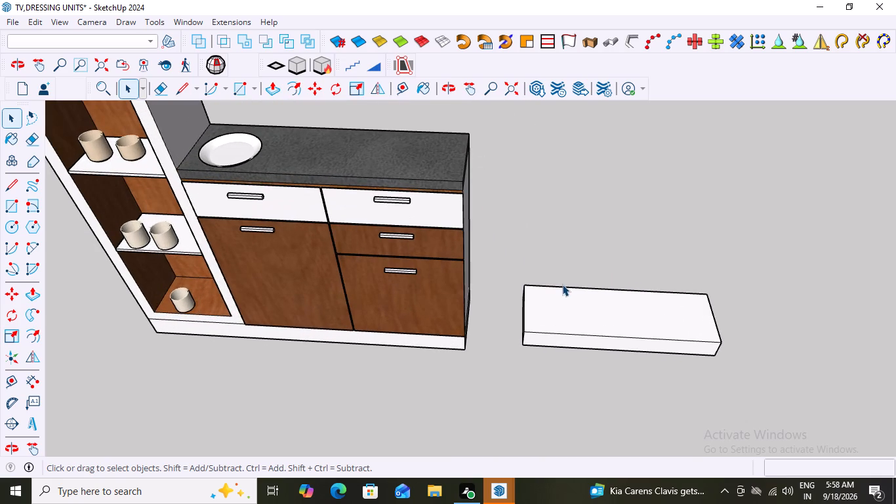
Draw a vertical 36" by 80" rectangle rising from the base block's rear top corner near the cabinet, locked perpendicular to the green axis.
key("r")
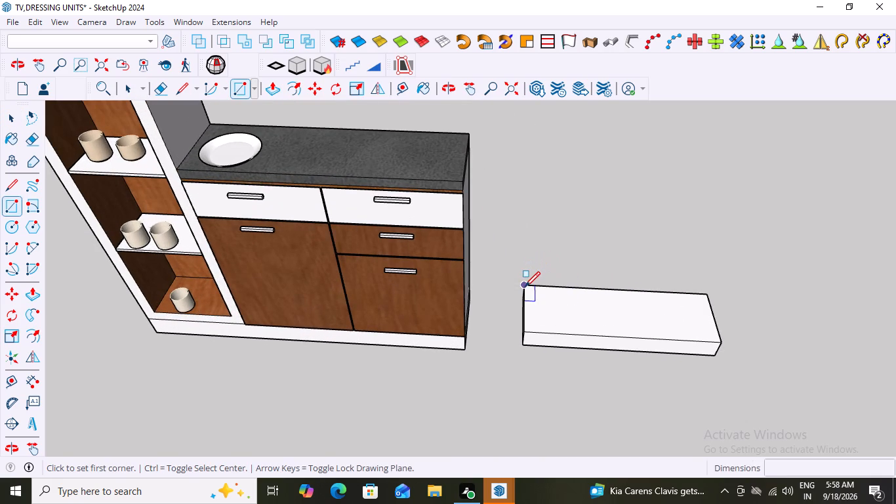
scroll(527, 294, "up", 6)
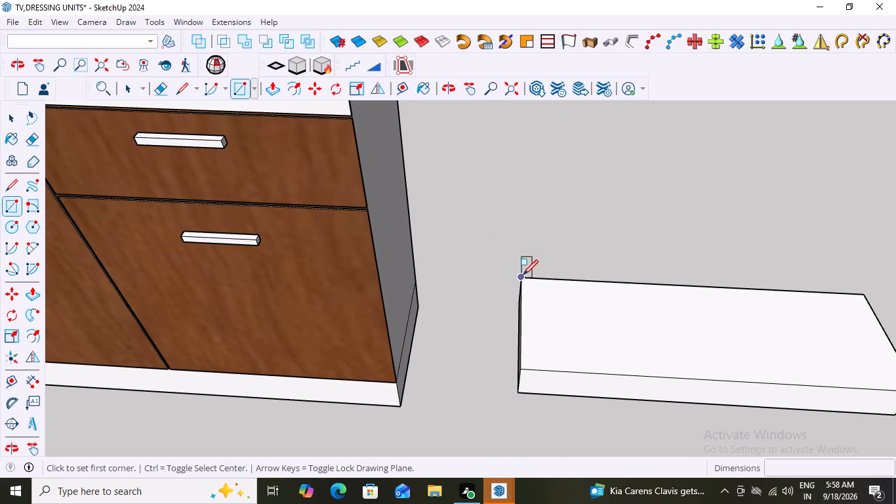
left_click(519, 280)
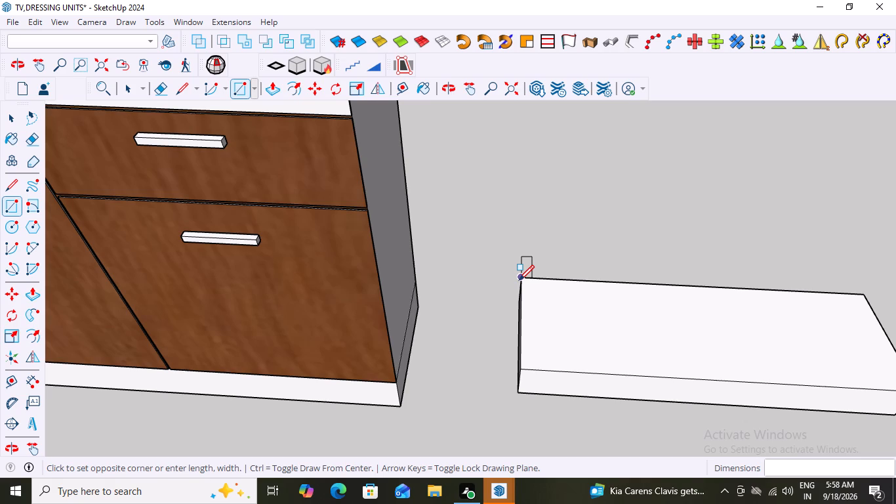
key("Left")
scroll(706, 281, "down", 9)
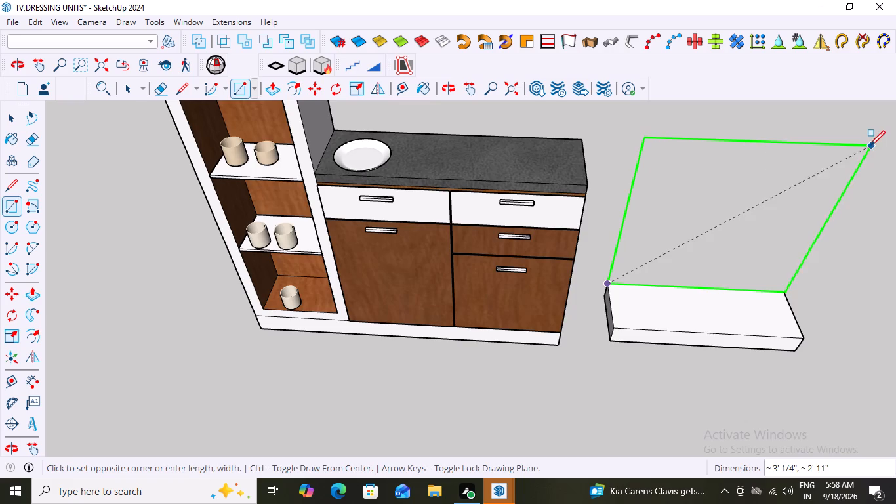
middle_click_drag(866, 144, 779, 106)
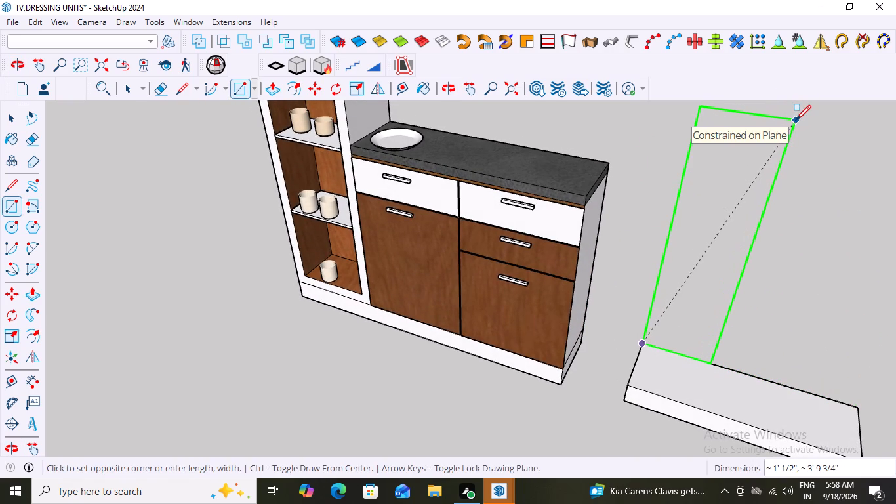
scroll(796, 120, "down", 9)
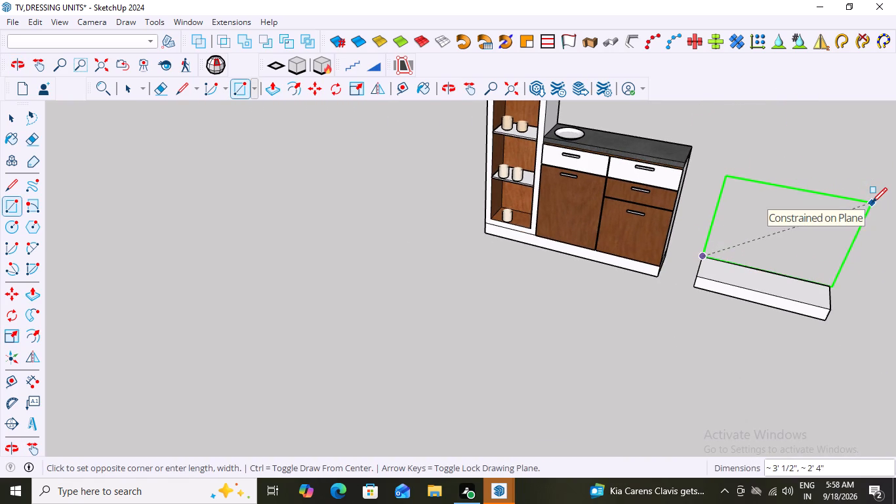
middle_click_drag(868, 204, 840, 188)
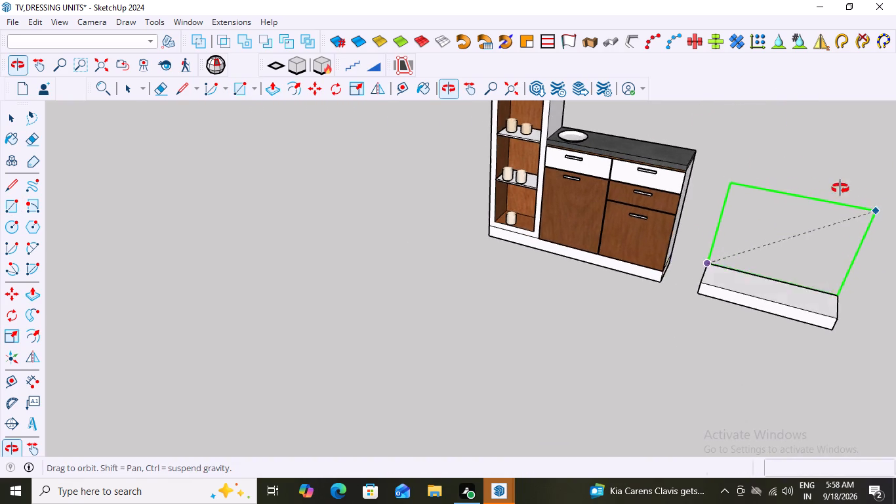
middle_click_drag(840, 188, 794, 173)
scroll(794, 173, "down", 10)
middle_click_drag(712, 335, 737, 333)
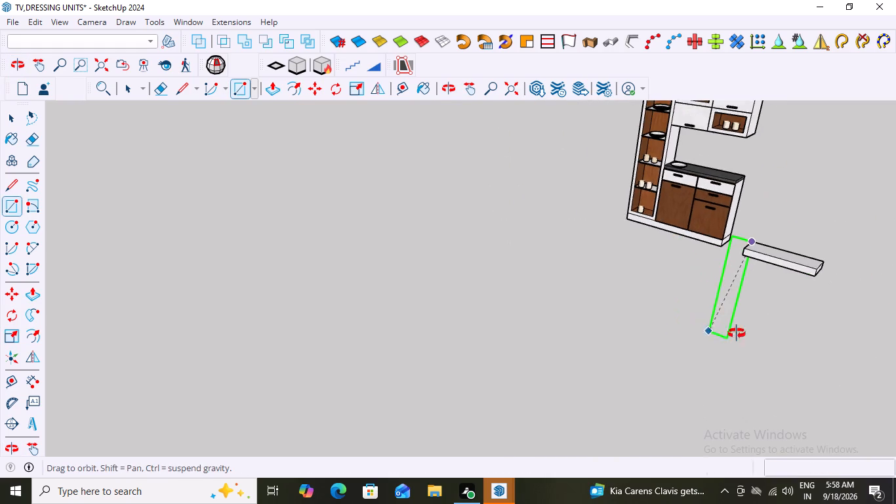
middle_click_drag(737, 333, 831, 318)
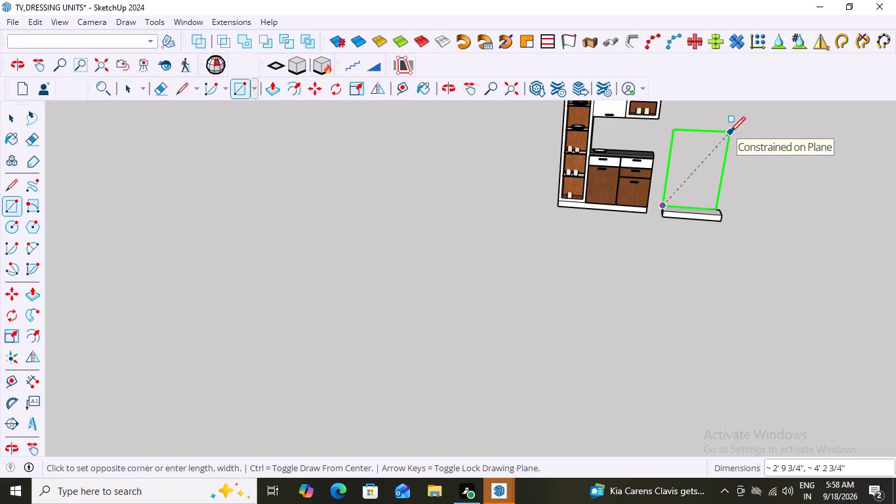
key("3")
key("6")
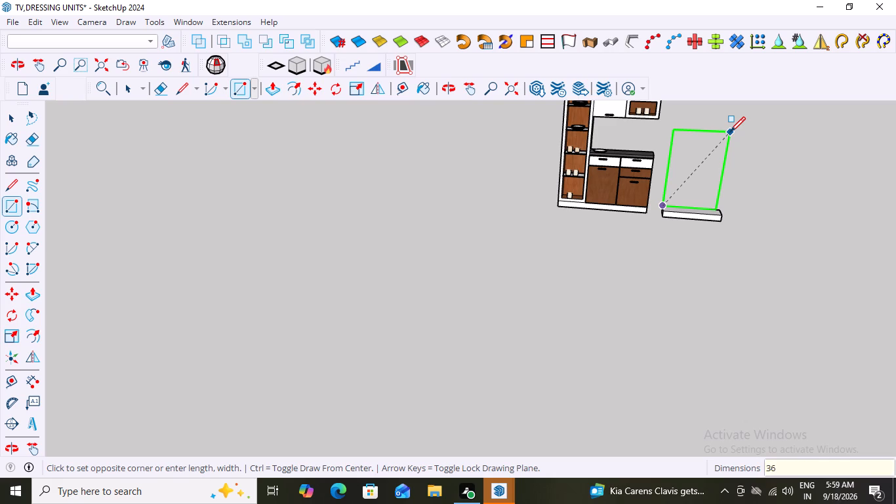
key("shift+quotedbl")
key("comma")
type("80")
key("shift+quotedbl")
key("Return")
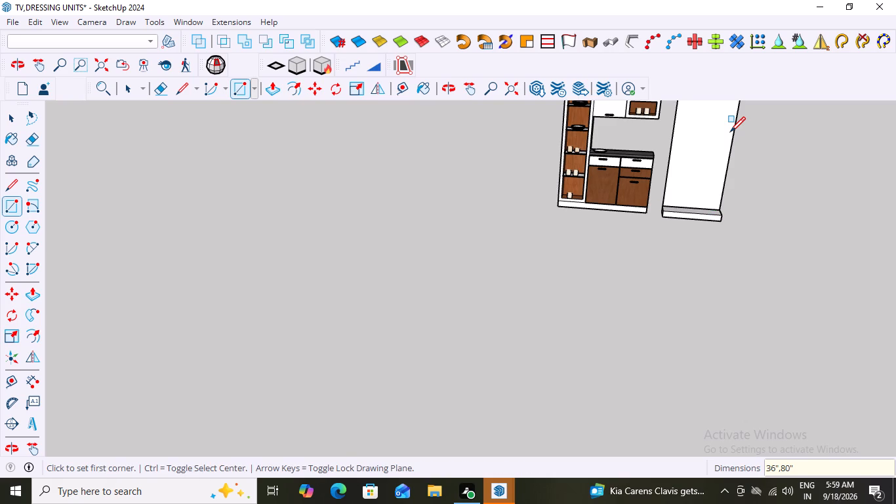
Push/Pull the 36" by 80" back panel's face forward over the base block by 6".
scroll(714, 252, "down", 8)
middle_click_drag(804, 225, 704, 240)
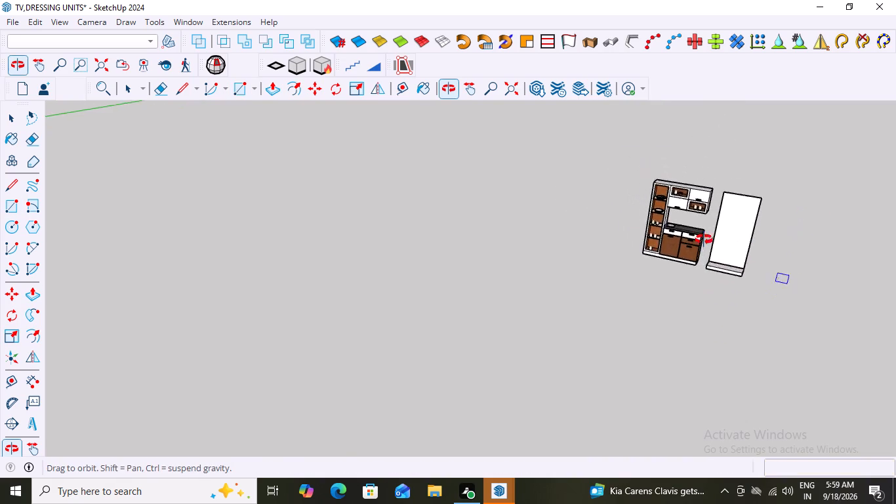
middle_click_drag(704, 240, 745, 258)
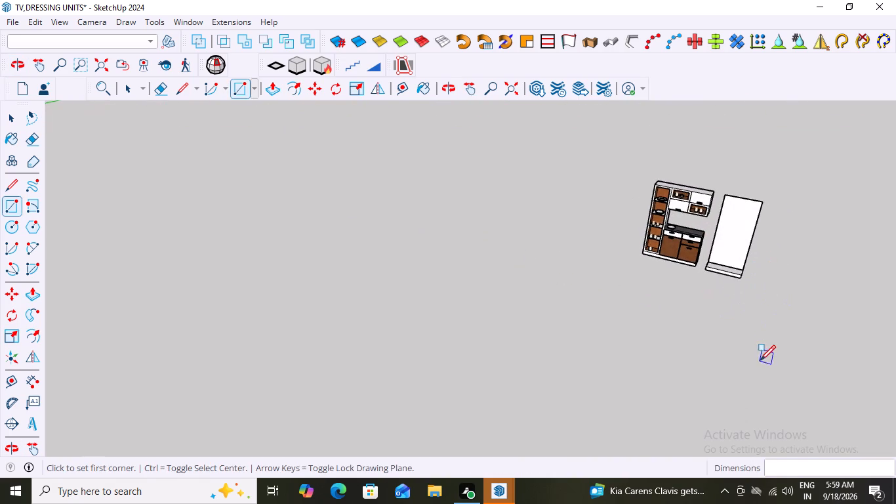
key("space")
middle_click_drag(736, 286, 805, 295)
scroll(723, 209, "up", 4)
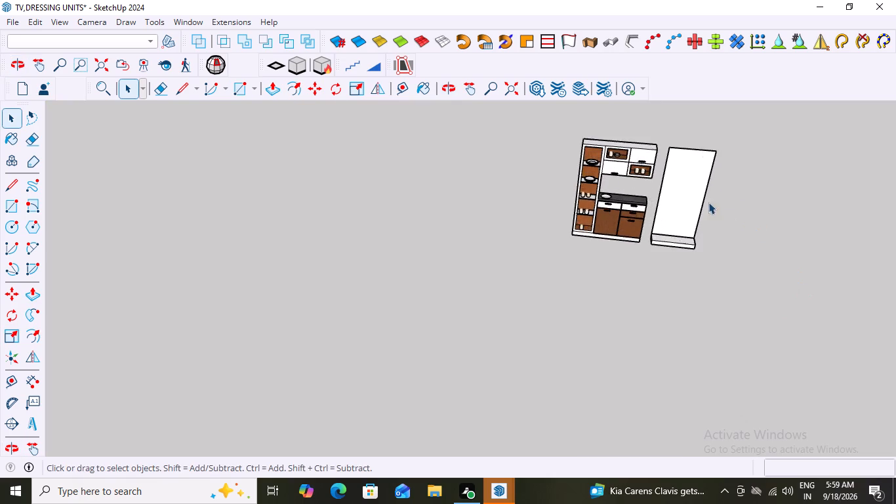
scroll(695, 194, "up", 3)
middle_click_drag(804, 285, 838, 249)
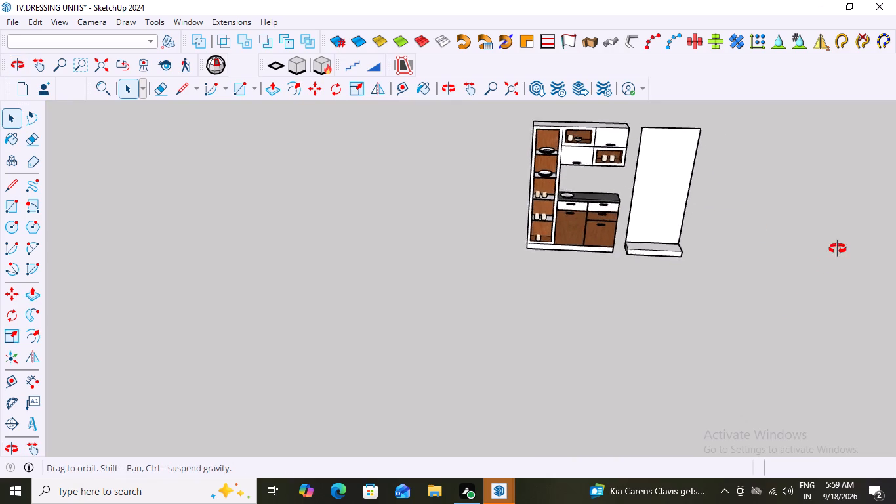
middle_click_drag(838, 249, 556, 138)
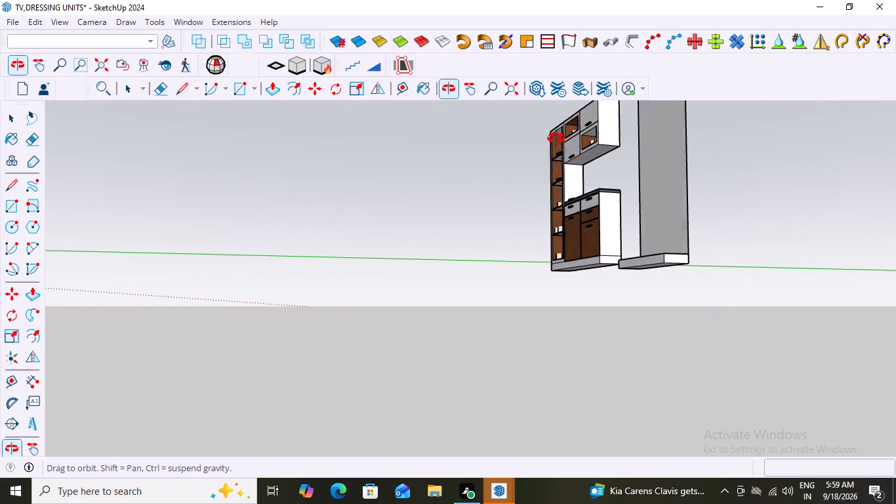
middle_click_drag(556, 138, 752, 209)
middle_click_drag(687, 306, 735, 307)
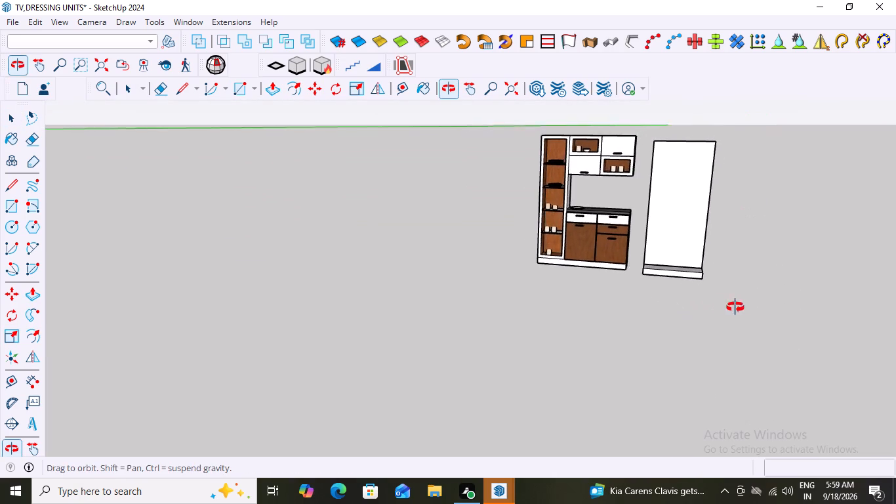
middle_click_drag(735, 307, 763, 301)
scroll(691, 209, "up", 4)
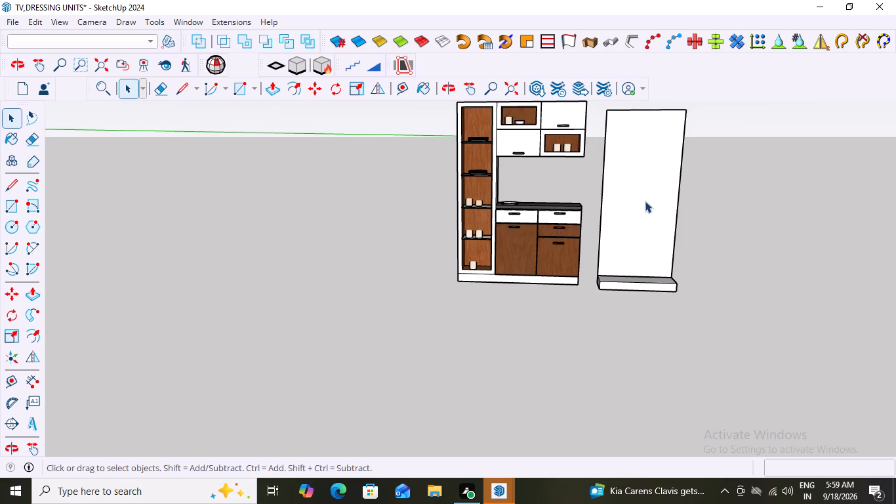
double_click(647, 191)
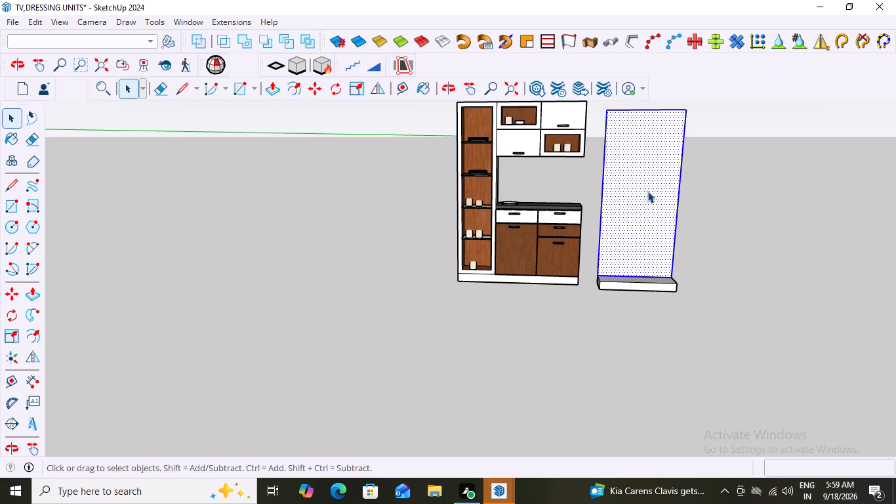
key("p")
left_click(647, 191)
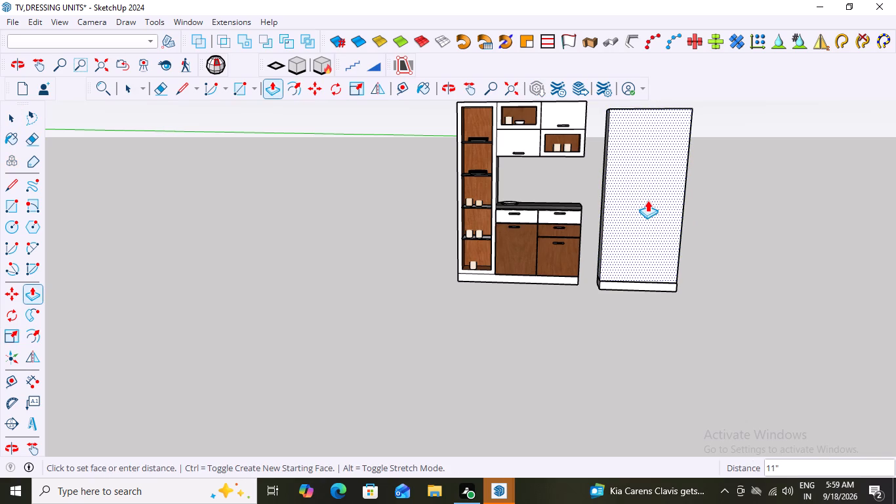
key("6")
key("shift+quotedbl")
key("Return")
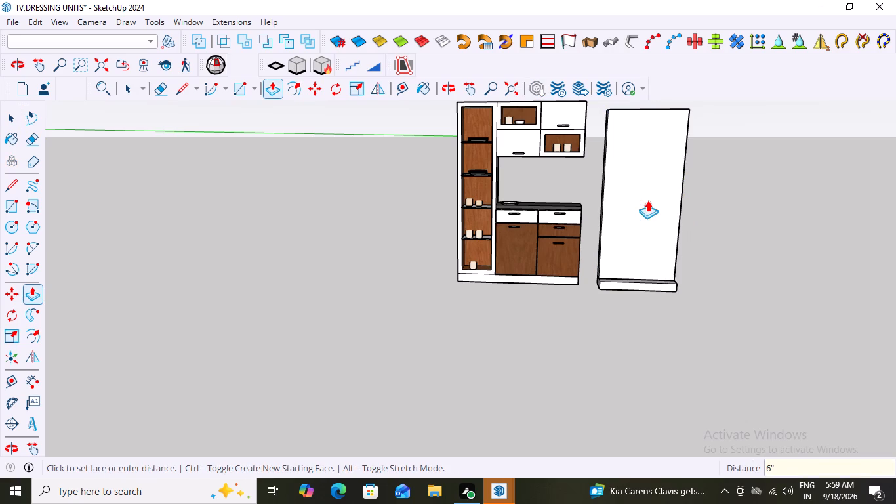
Push the back panel's front face back by about 4", leaving a thinner panel on the base block.
middle_click_drag(811, 240, 583, 214)
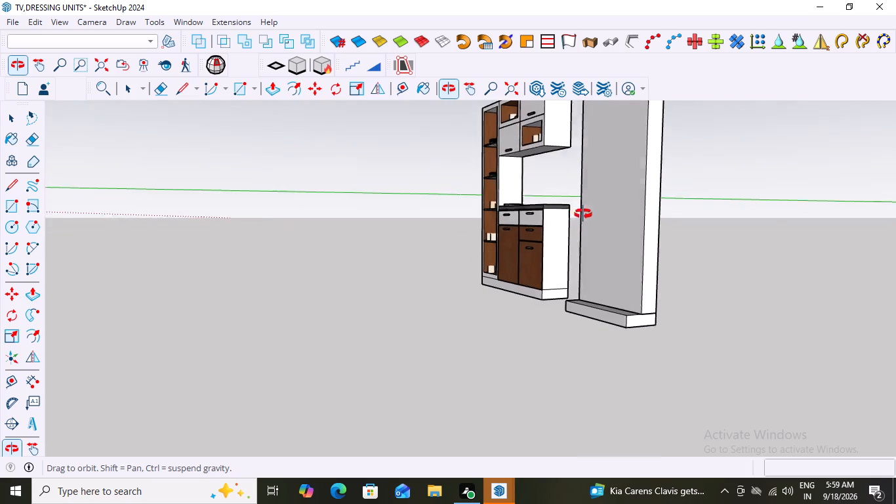
middle_click_drag(583, 214, 675, 236)
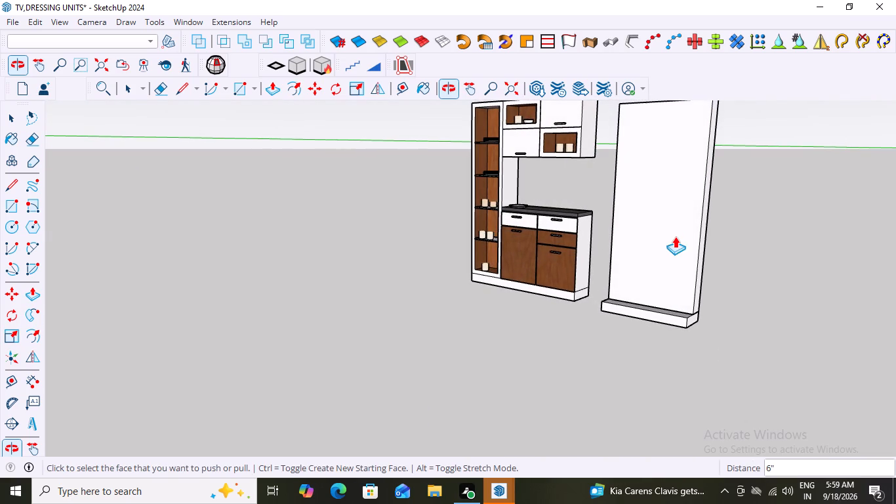
left_click(666, 232)
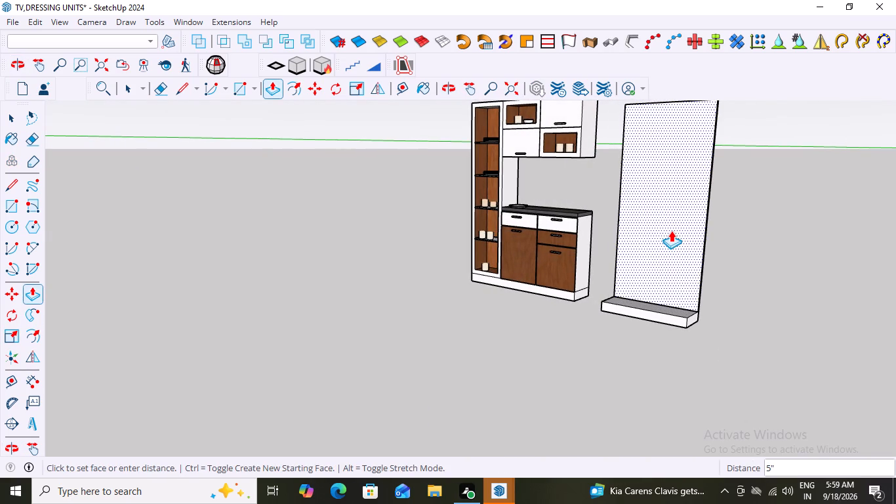
middle_click_drag(666, 231, 638, 234)
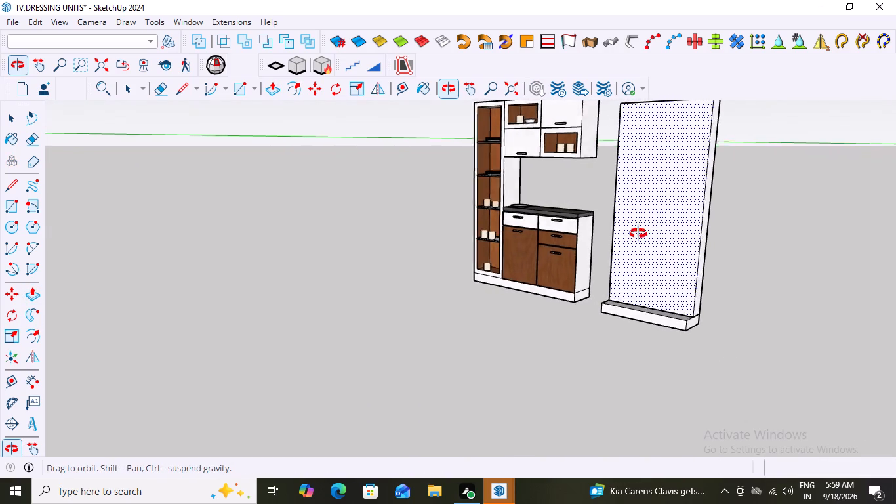
middle_click_drag(638, 234, 542, 230)
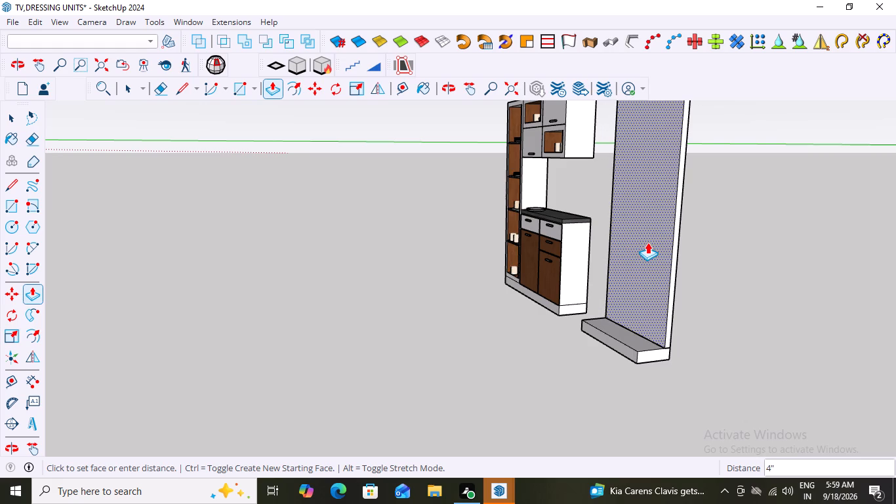
left_click(647, 242)
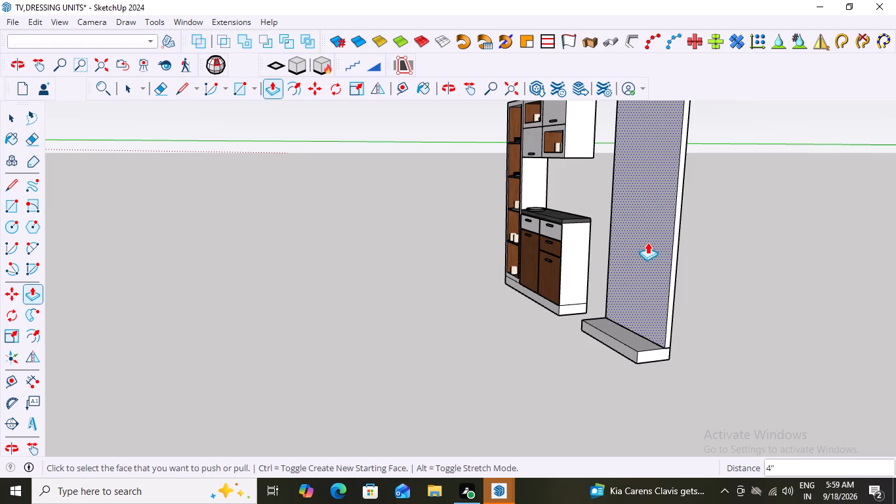
key("space")
Examine the thickened back panel from the front and up close where it meets the base block's rear corner beside the cabinet.
scroll(748, 278, "down", 2)
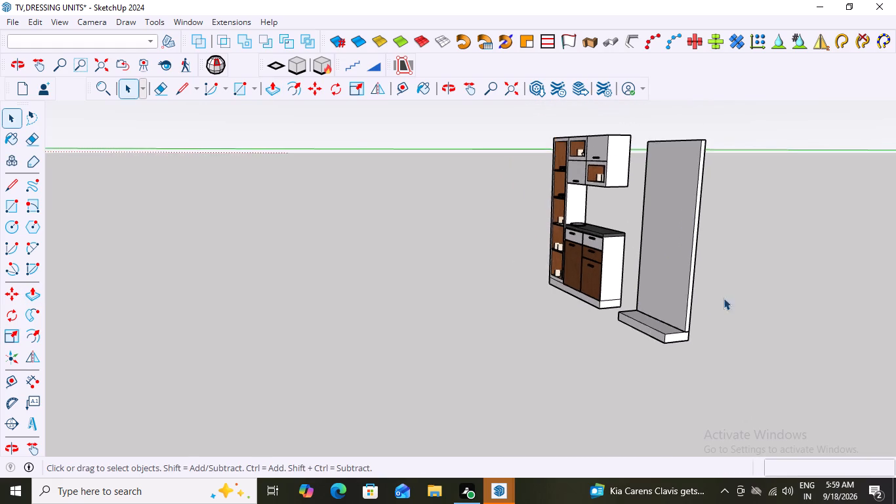
scroll(723, 298, "down", 5)
middle_click_drag(628, 333, 891, 345)
scroll(589, 234, "up", 3)
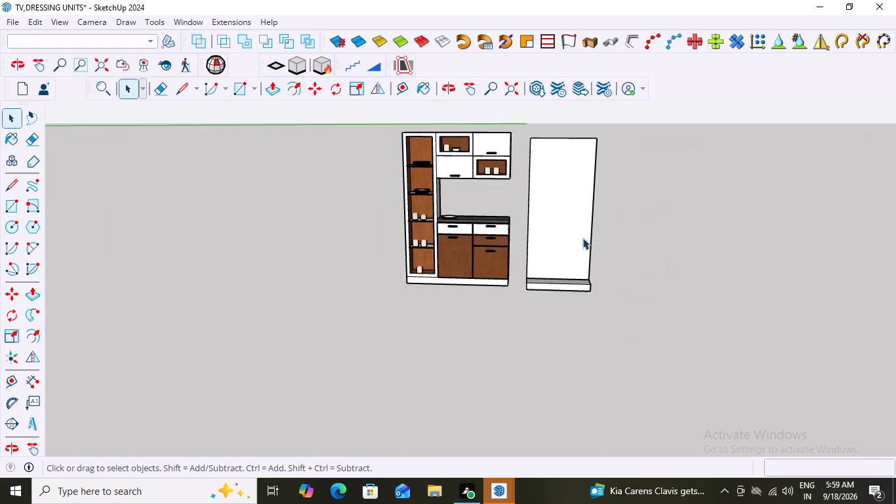
scroll(582, 238, "up", 2)
middle_click_drag(542, 272, 628, 299)
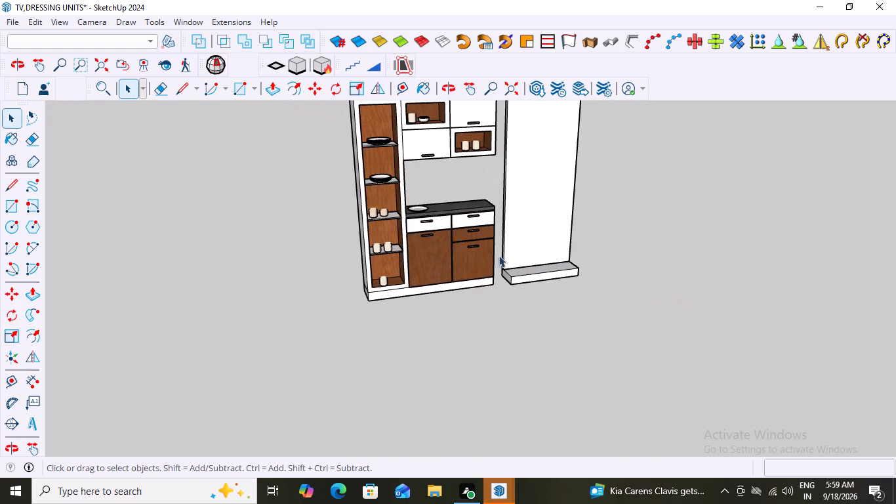
scroll(493, 265, "up", 8)
middle_click_drag(519, 275, 584, 289)
scroll(492, 269, "up", 6)
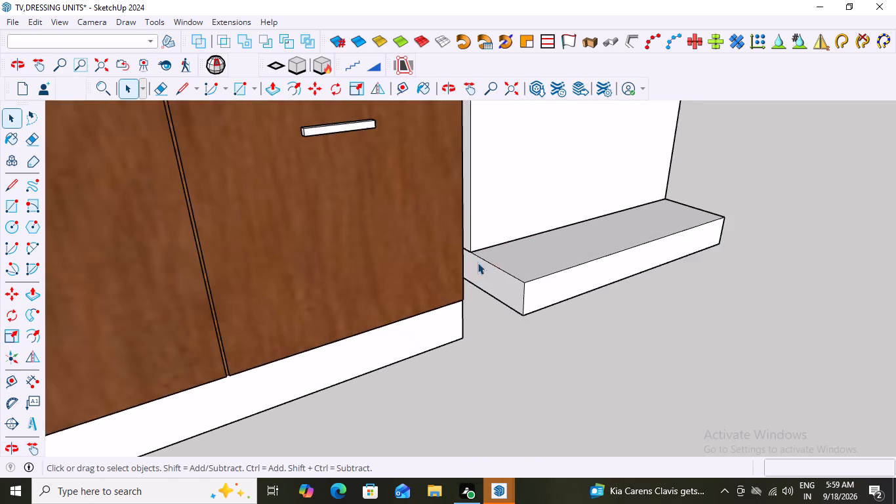
scroll(478, 262, "up", 14)
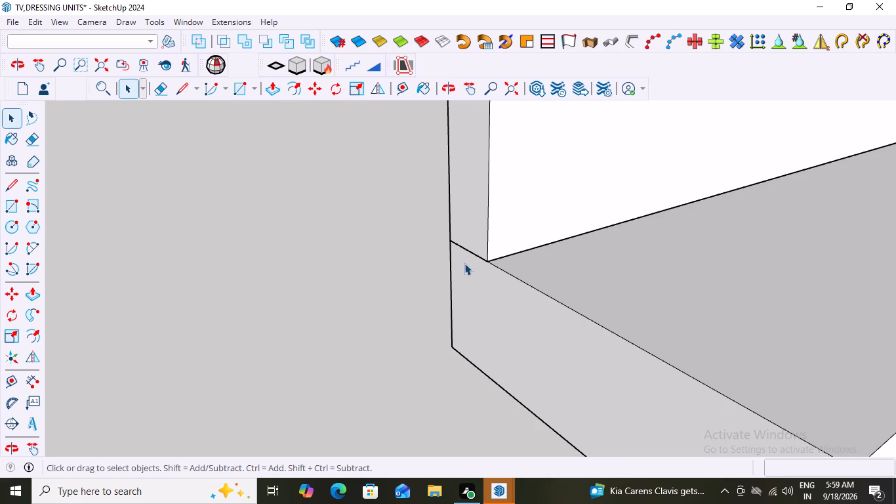
scroll(464, 263, "down", 12)
scroll(546, 283, "down", 7)
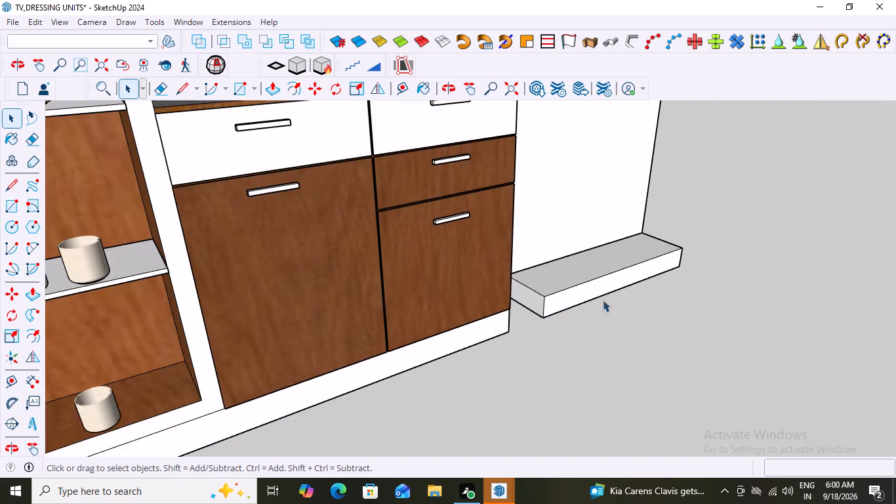
Examine the base block's exposed top and its end face toward the cabinet, in front of the back panel.
middle_click_drag(624, 294, 489, 296)
middle_click_drag(705, 346, 653, 341)
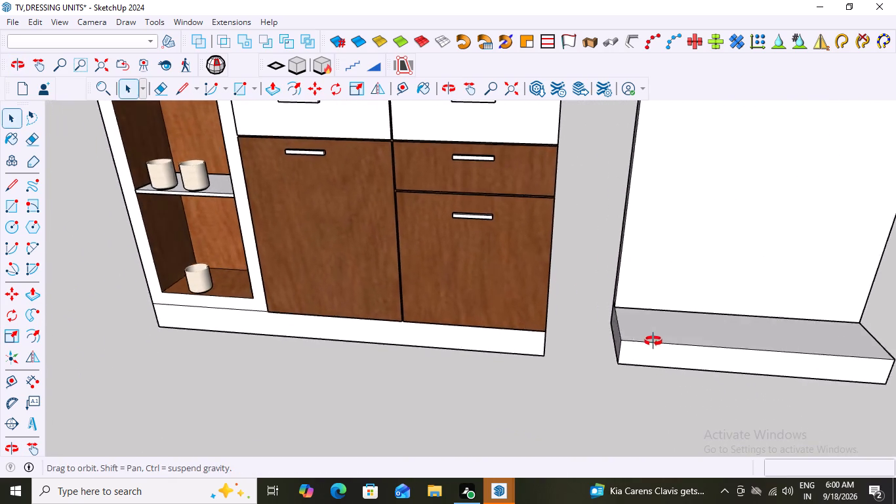
middle_click_drag(653, 341, 653, 341)
scroll(649, 359, "up", 6)
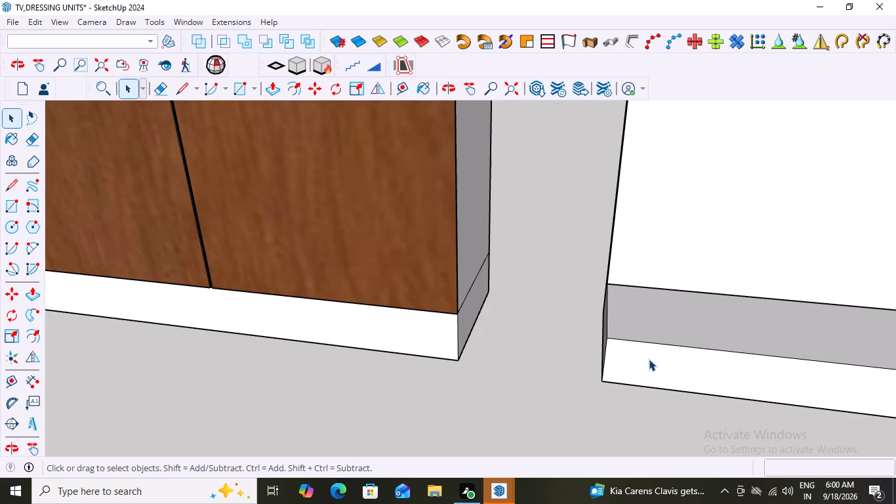
middle_click_drag(649, 359, 703, 379)
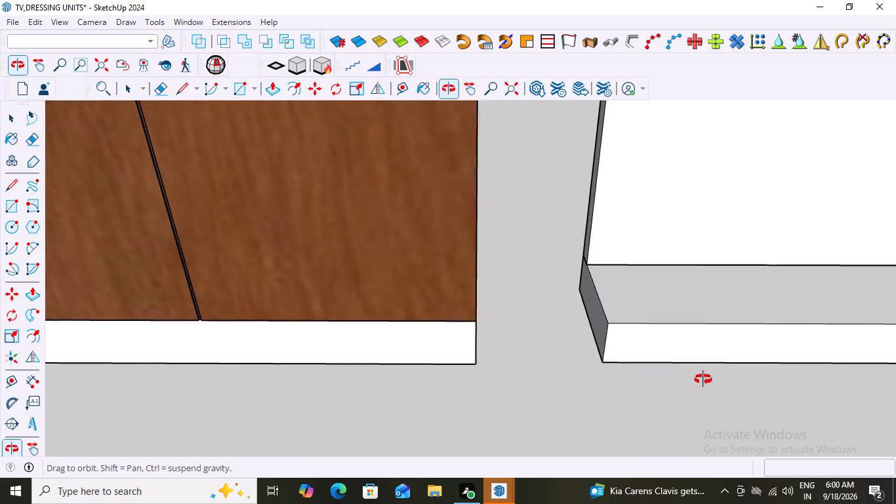
middle_click_drag(703, 379, 807, 346)
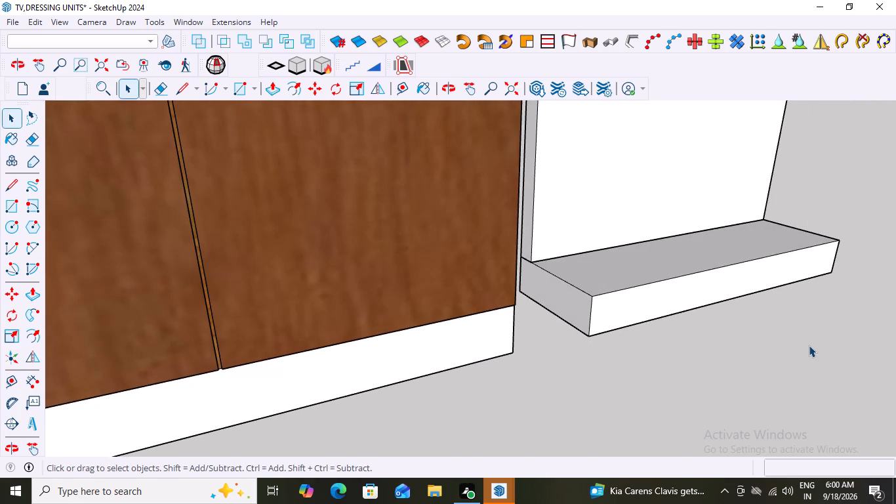
scroll(502, 255, "up", 3)
scroll(560, 287, "up", 4)
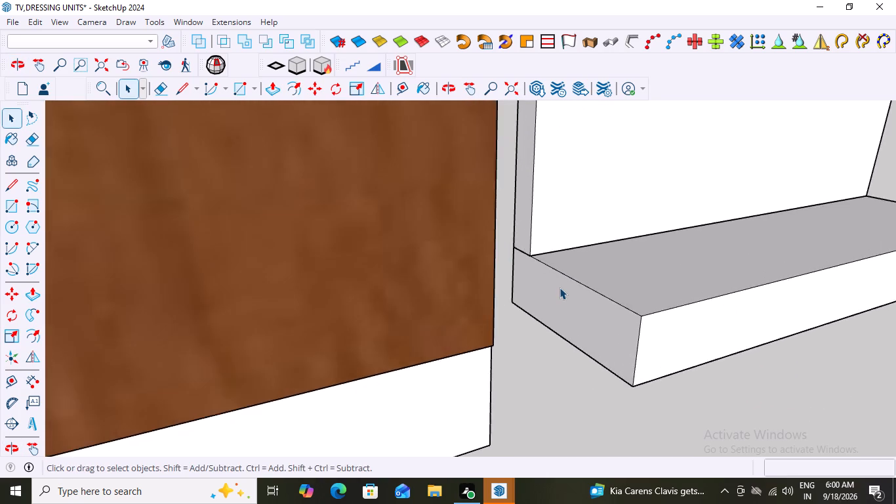
scroll(560, 287, "up", 2)
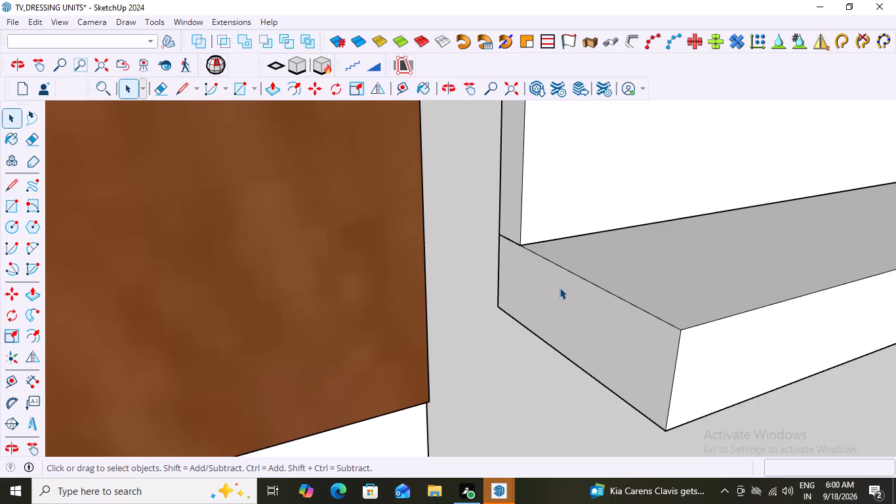
scroll(560, 287, "down", 9)
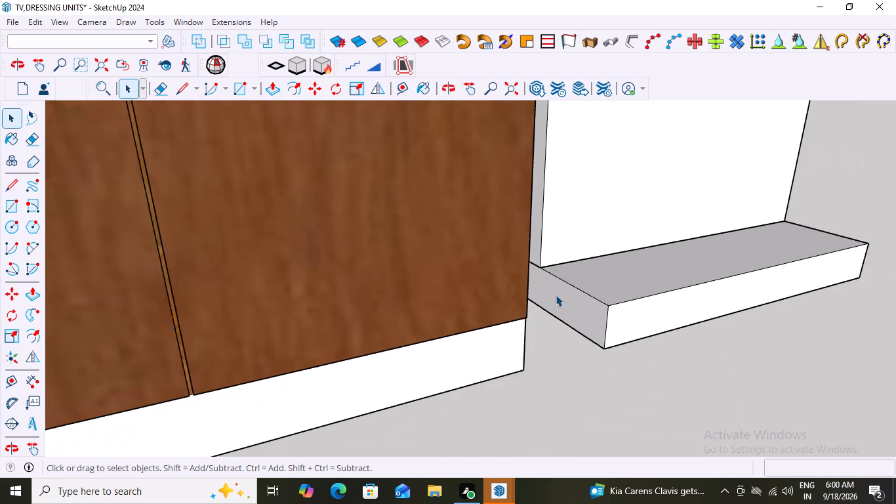
scroll(556, 295, "down", 20)
scroll(556, 295, "down", 1)
middle_click_drag(715, 314, 675, 319)
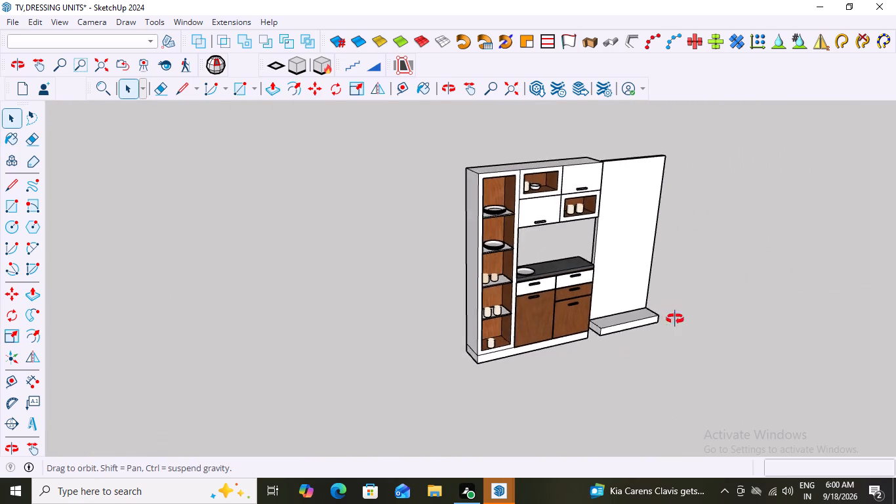
middle_click_drag(675, 319, 581, 272)
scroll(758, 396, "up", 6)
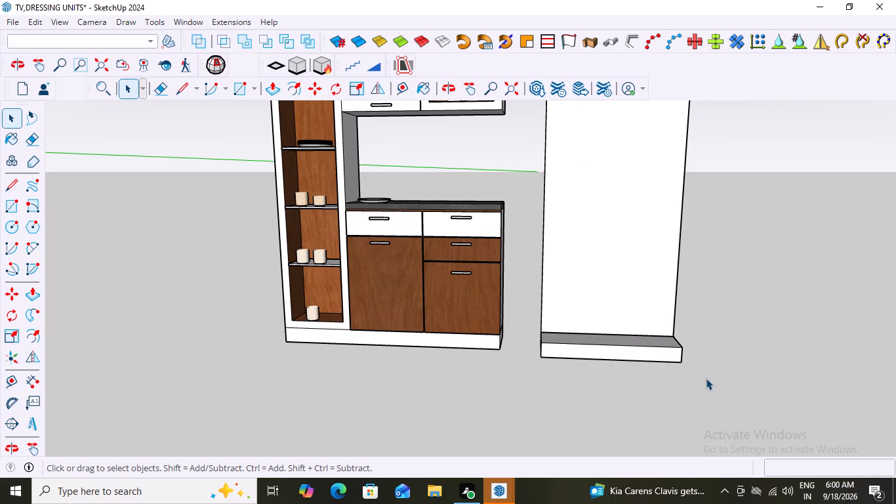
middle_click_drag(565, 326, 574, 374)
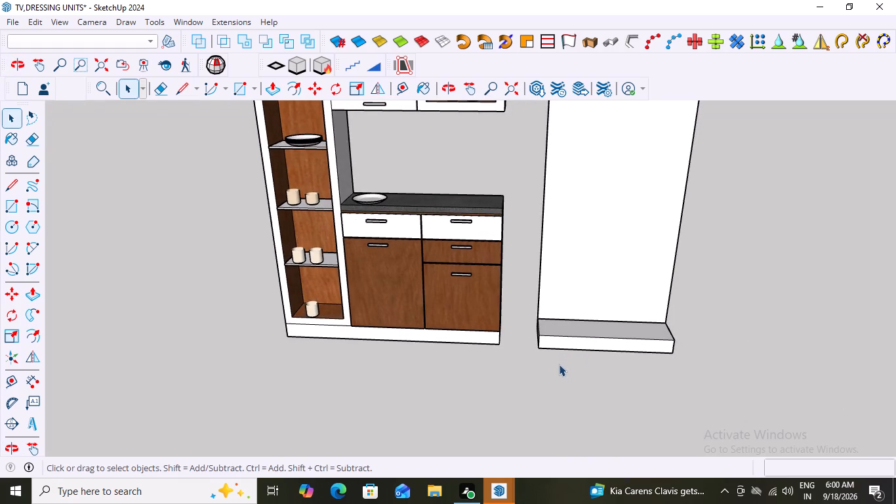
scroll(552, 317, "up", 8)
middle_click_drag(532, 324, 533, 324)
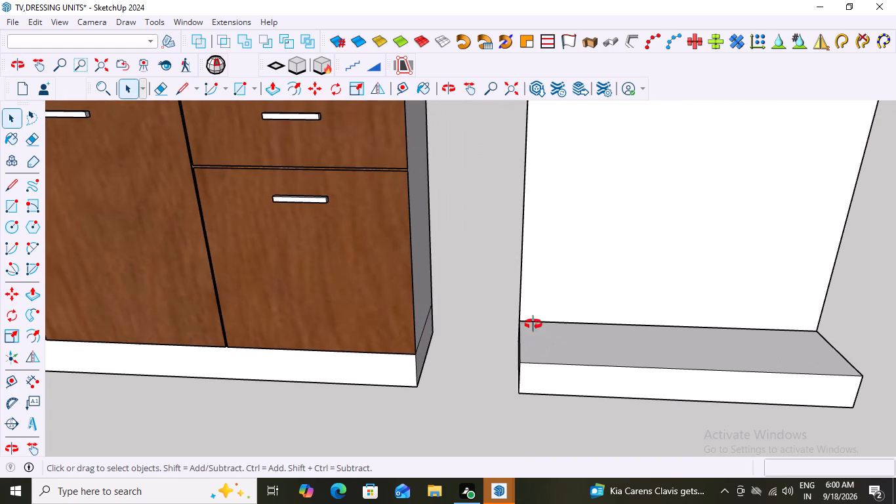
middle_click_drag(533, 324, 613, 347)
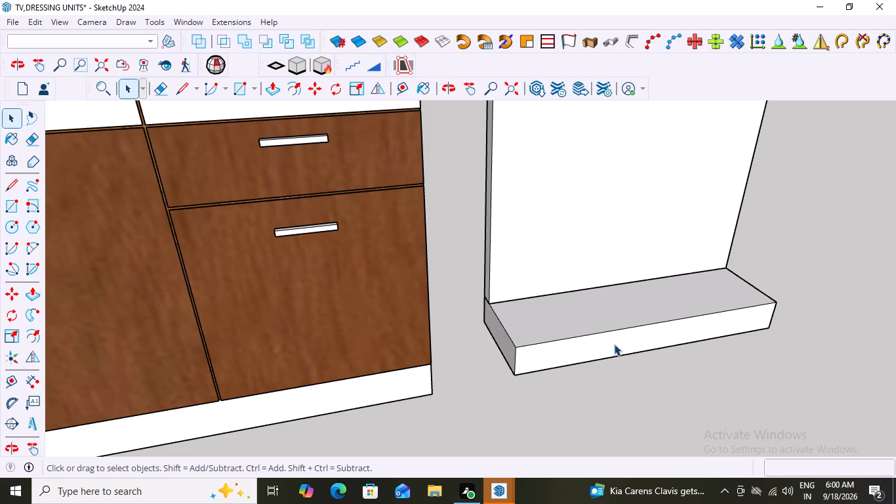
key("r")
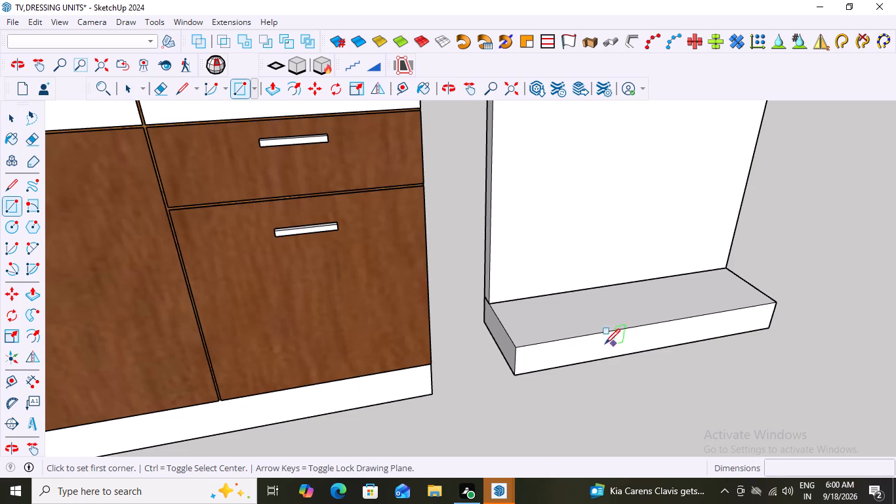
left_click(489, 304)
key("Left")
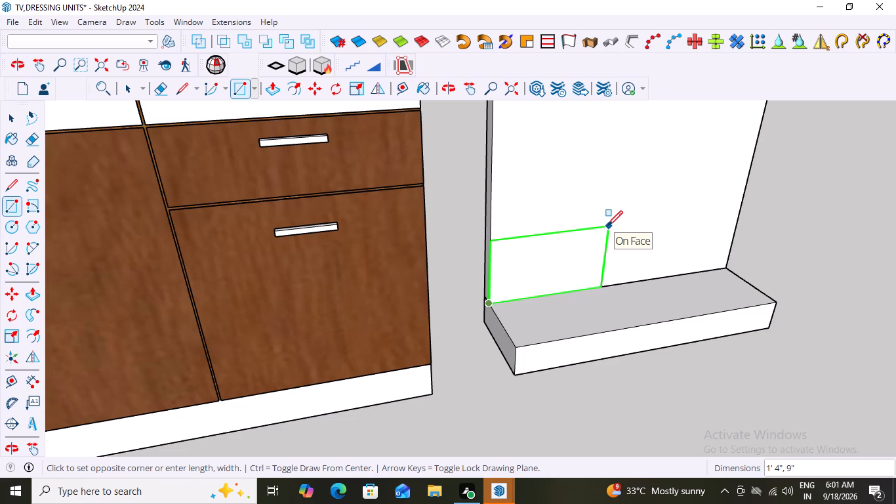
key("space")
Draw a 10" line across the base block's top, from its front edge's midpoint to the midpoint of the back panel's bottom edge.
middle_click_drag(735, 383, 627, 390)
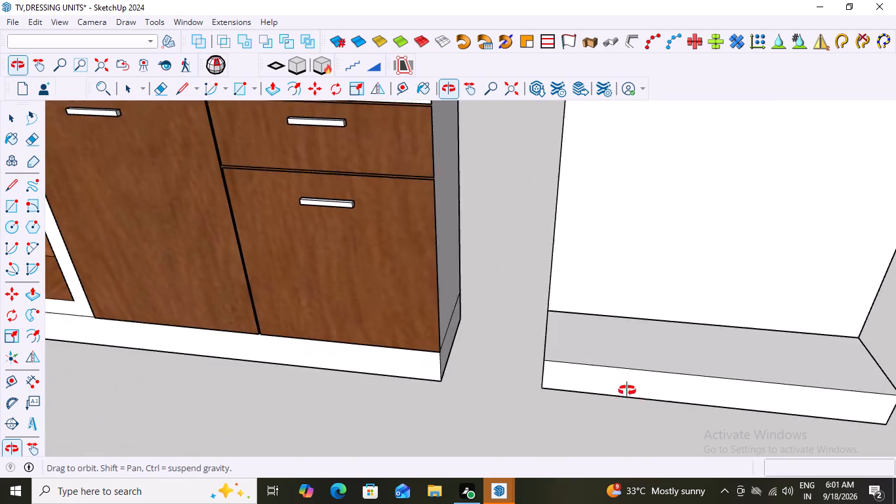
middle_click_drag(627, 390, 667, 392)
scroll(669, 379, "down", 4)
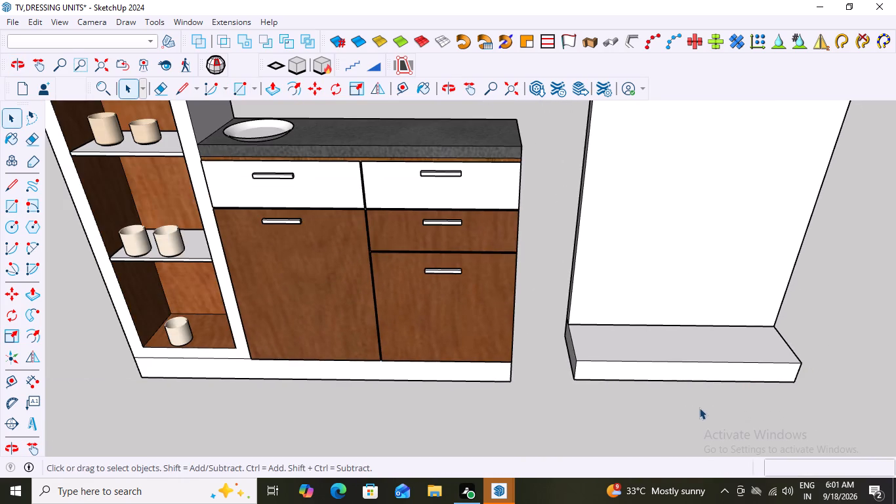
key("m")
key("space")
key("l")
left_click(688, 361)
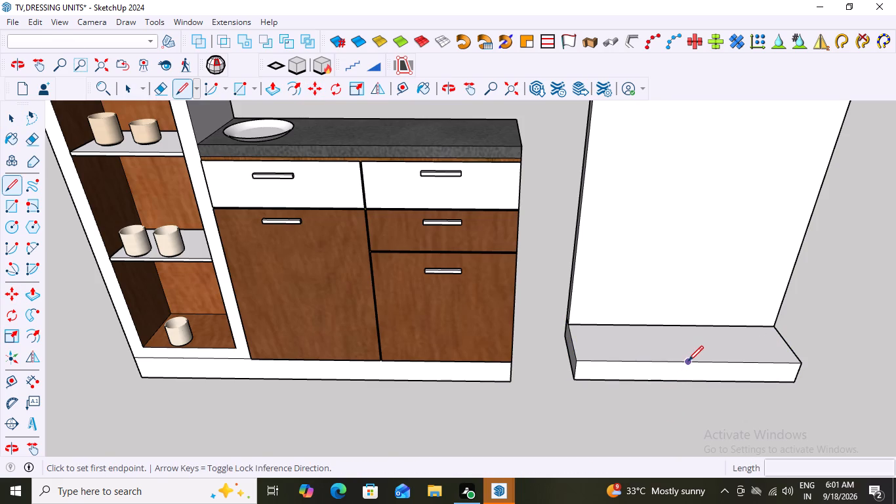
left_click(671, 327)
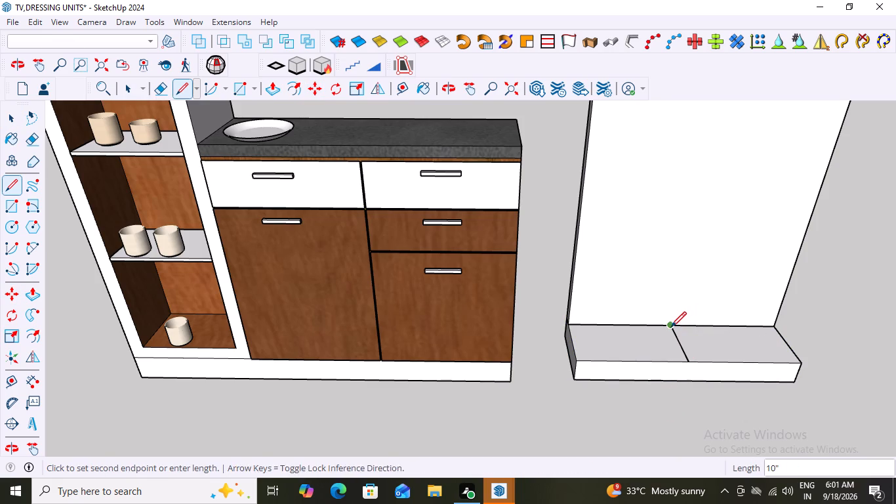
key("space")
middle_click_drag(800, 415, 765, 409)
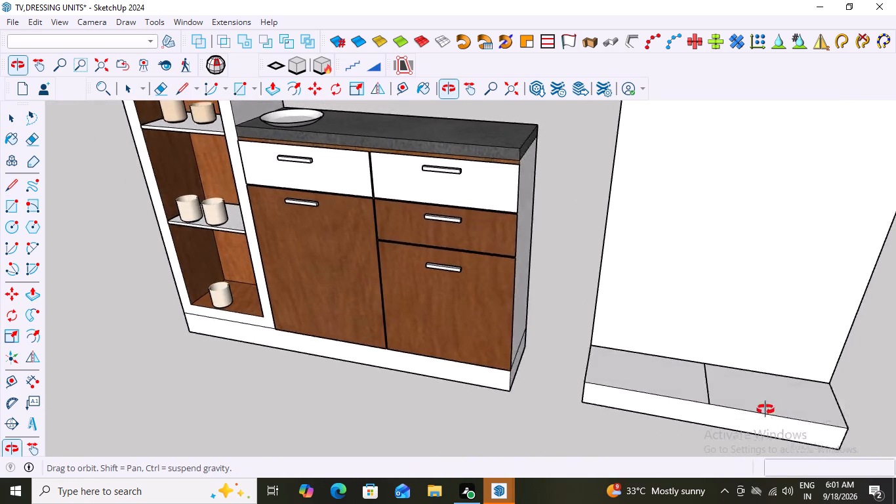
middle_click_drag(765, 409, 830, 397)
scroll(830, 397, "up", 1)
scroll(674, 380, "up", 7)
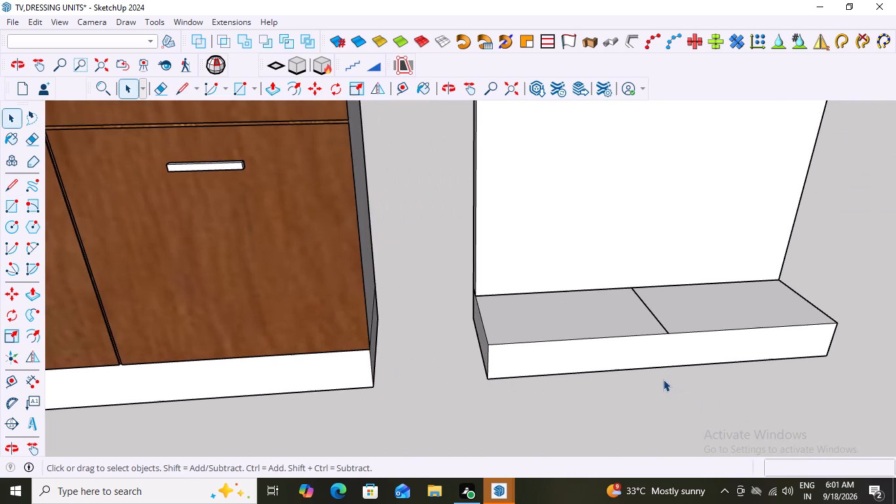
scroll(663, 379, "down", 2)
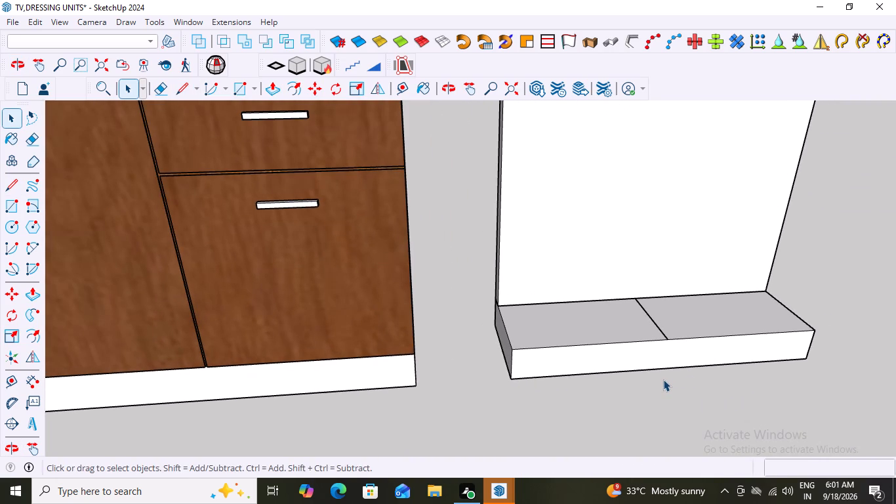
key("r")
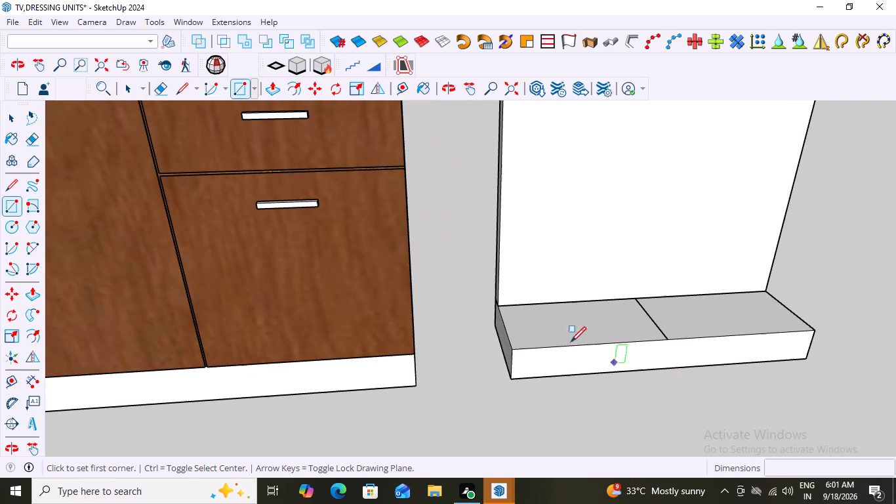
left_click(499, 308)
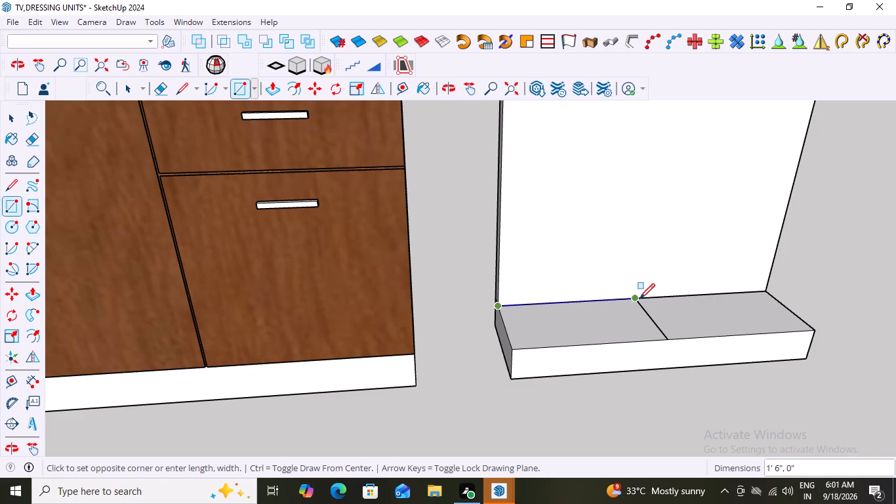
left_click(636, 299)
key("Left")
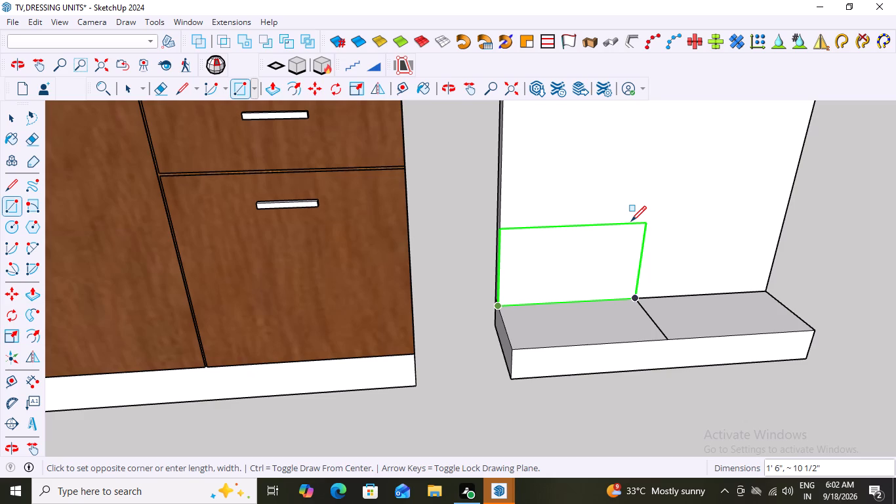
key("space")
Draw an upright rectangle 1' 6" wide by about 11" high on the base block's front edge, over the half nearest the cabinet.
scroll(668, 387, "up", 2)
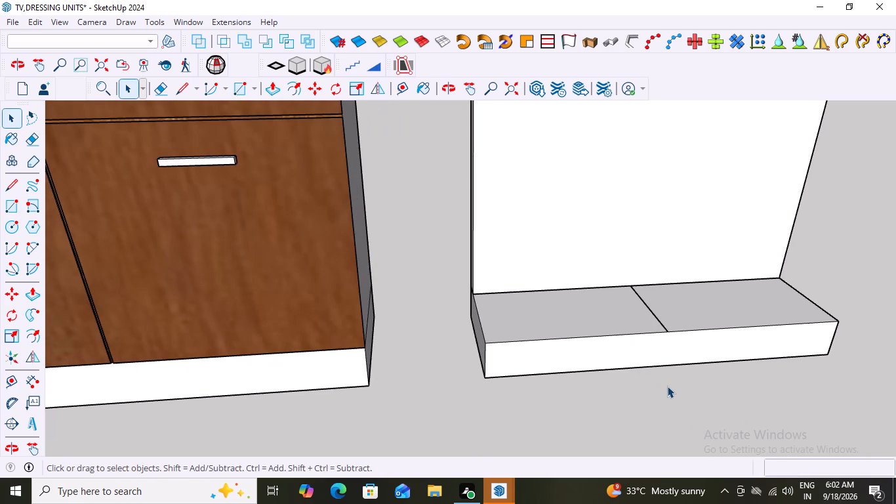
key("r")
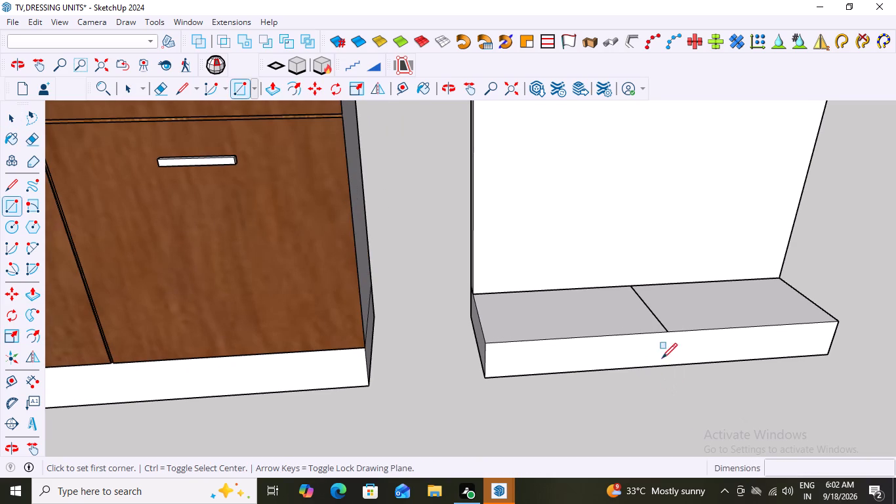
left_click(666, 332)
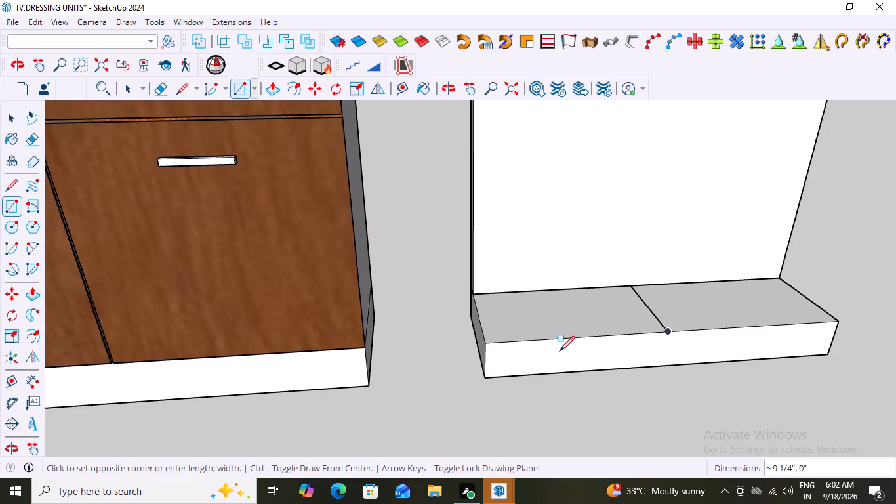
key("Left")
left_click(486, 343)
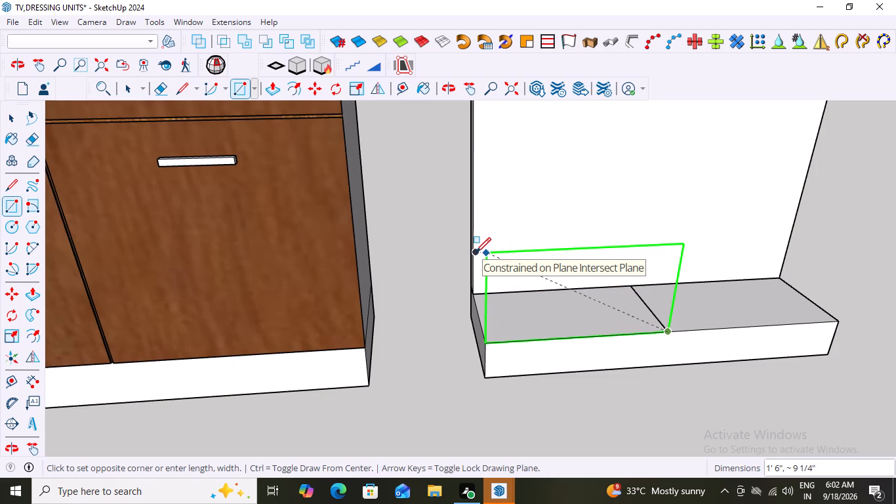
middle_click_drag(476, 253, 471, 252)
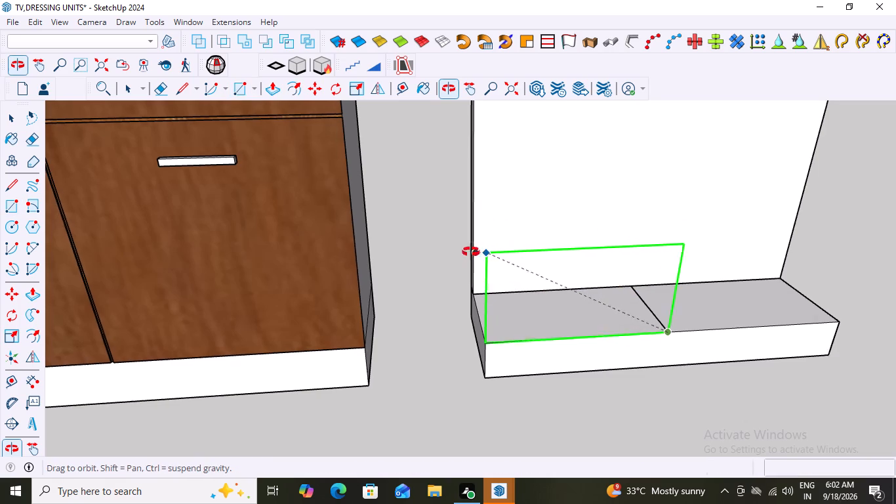
middle_click_drag(471, 252, 418, 238)
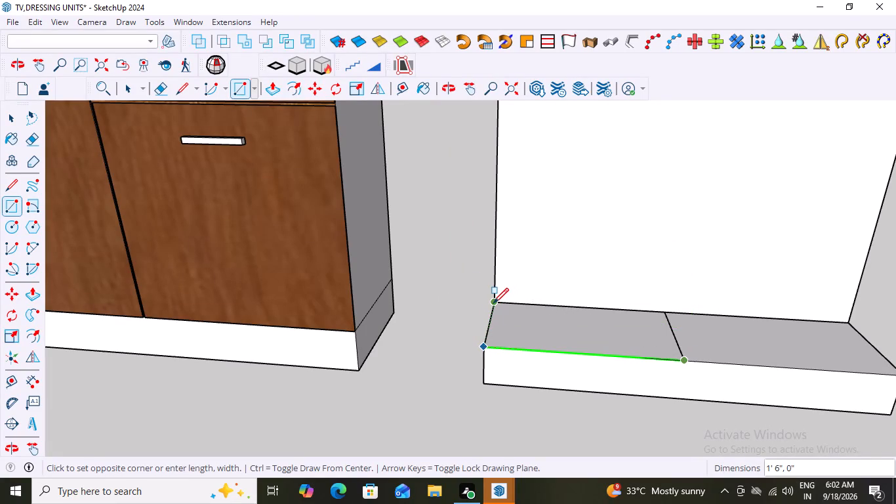
left_click(491, 232)
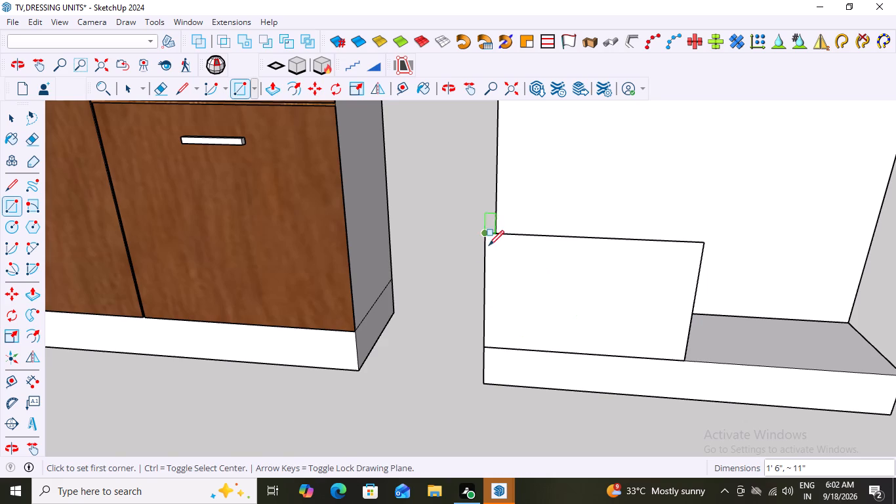
middle_click_drag(452, 400, 579, 419)
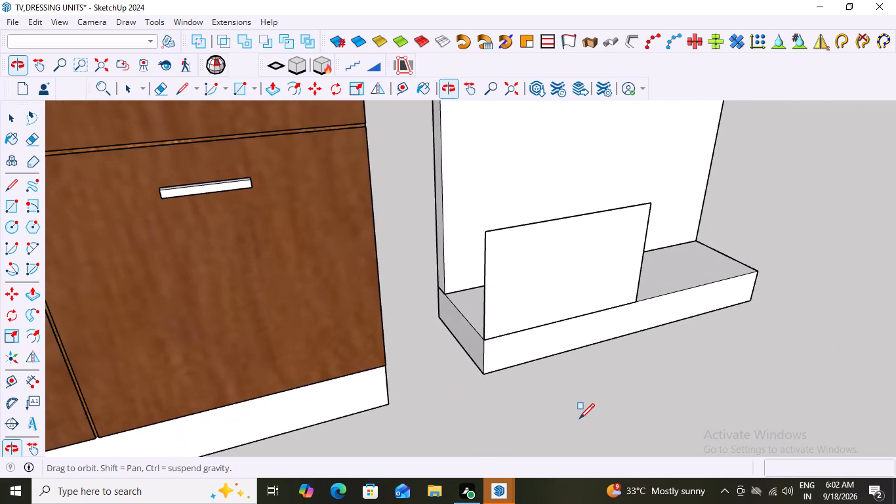
key("space")
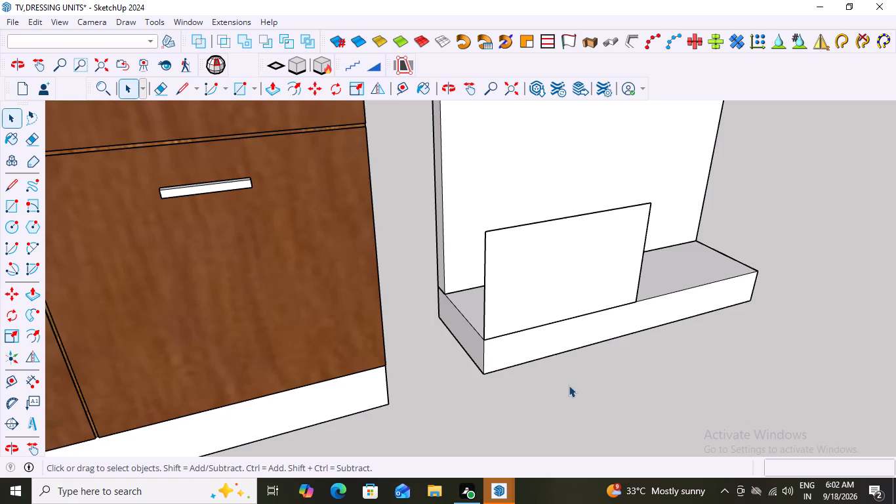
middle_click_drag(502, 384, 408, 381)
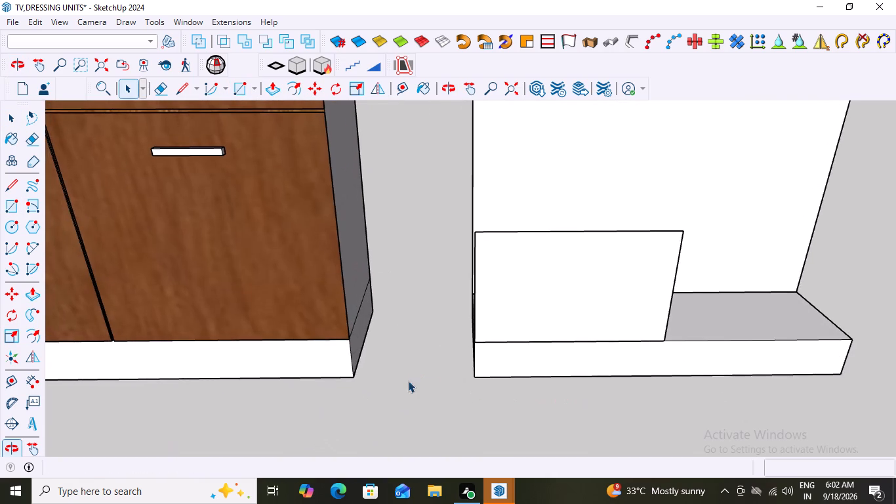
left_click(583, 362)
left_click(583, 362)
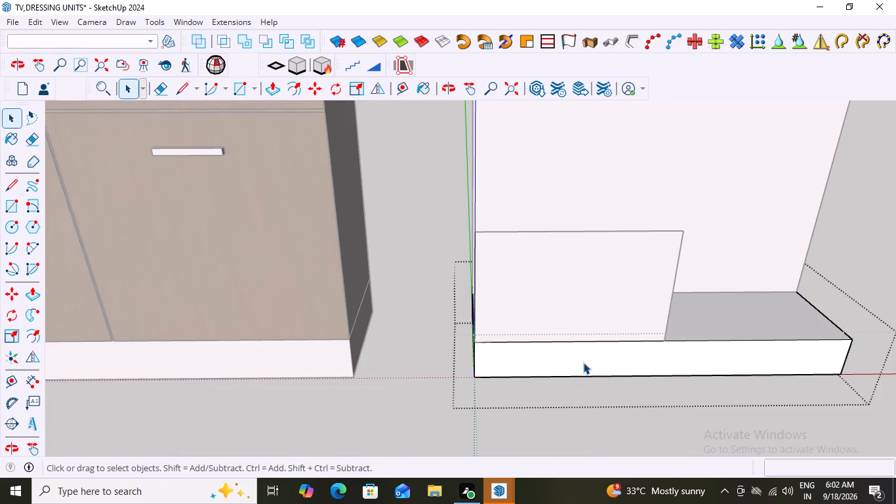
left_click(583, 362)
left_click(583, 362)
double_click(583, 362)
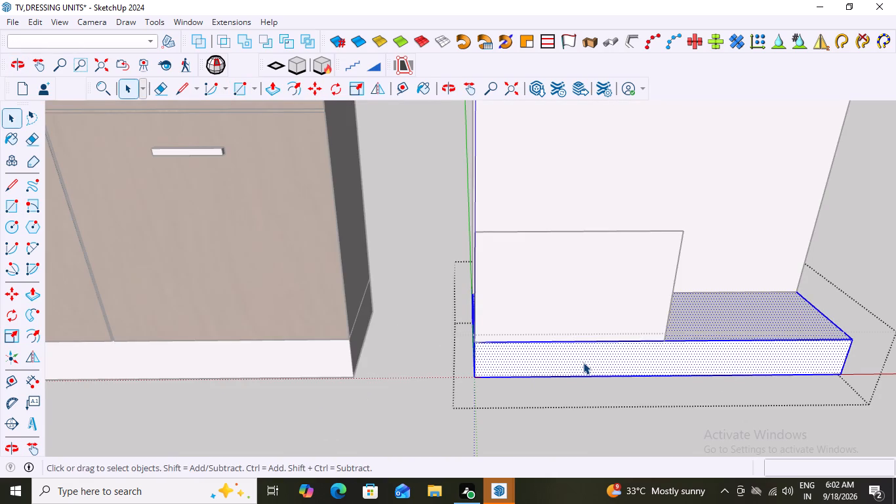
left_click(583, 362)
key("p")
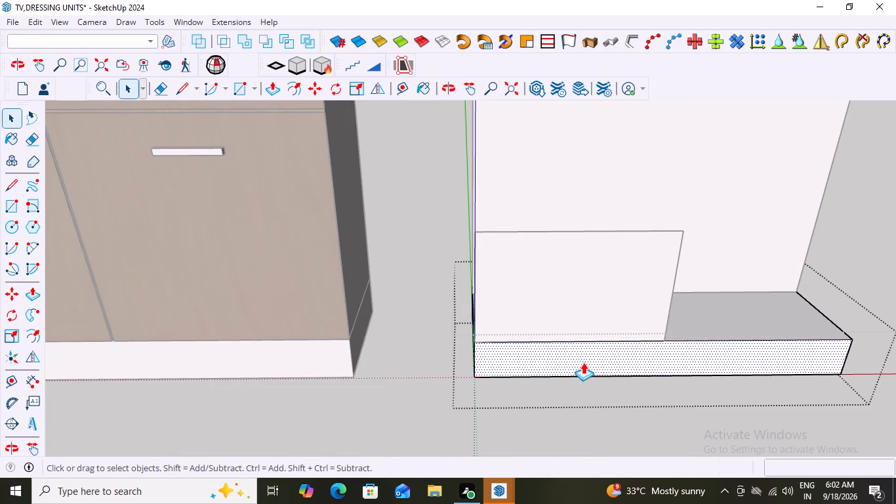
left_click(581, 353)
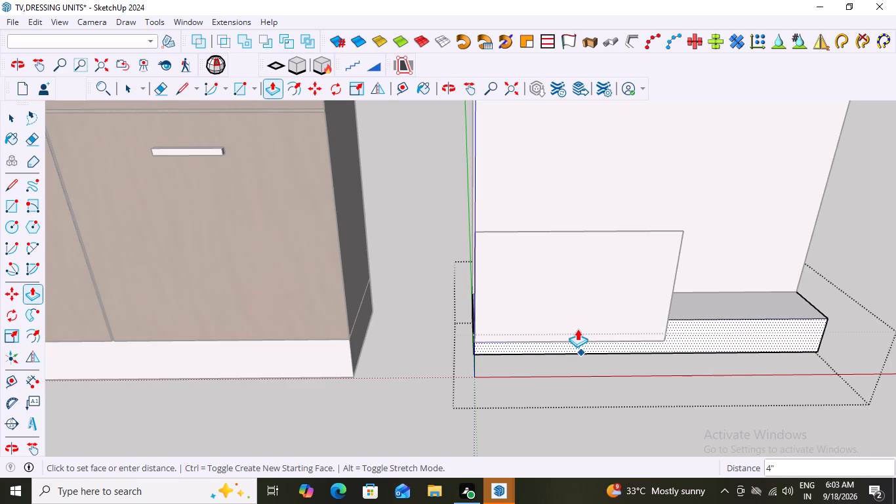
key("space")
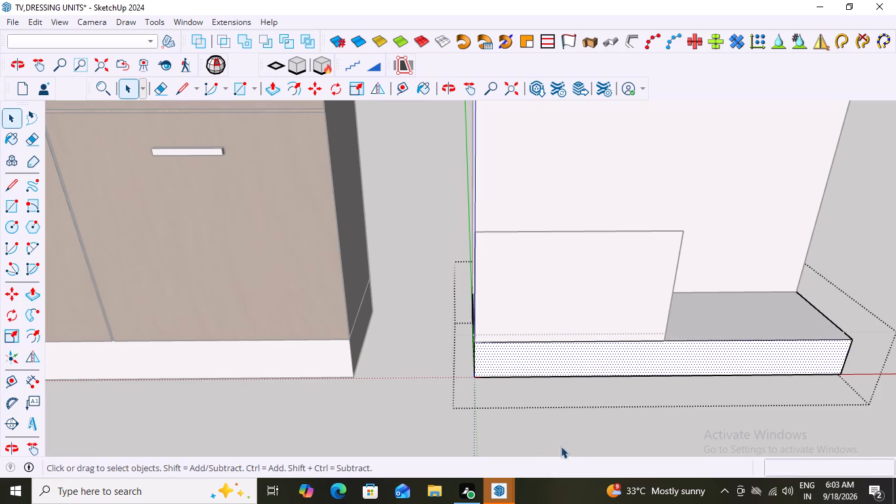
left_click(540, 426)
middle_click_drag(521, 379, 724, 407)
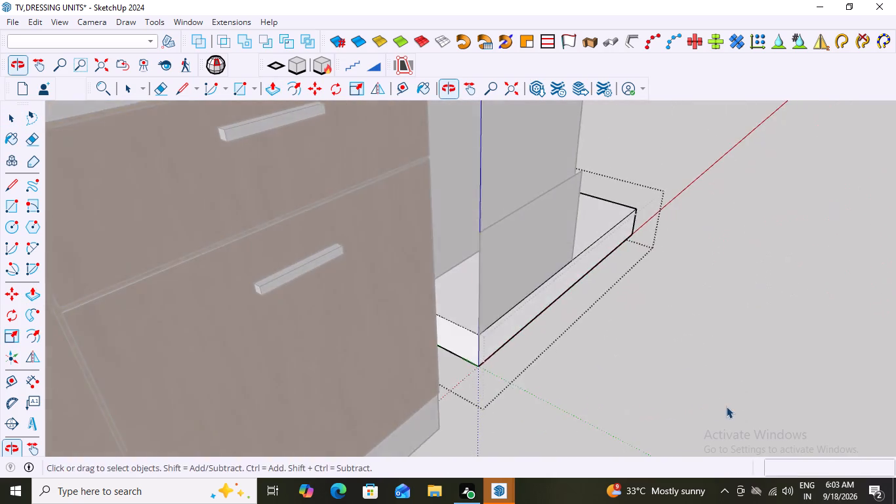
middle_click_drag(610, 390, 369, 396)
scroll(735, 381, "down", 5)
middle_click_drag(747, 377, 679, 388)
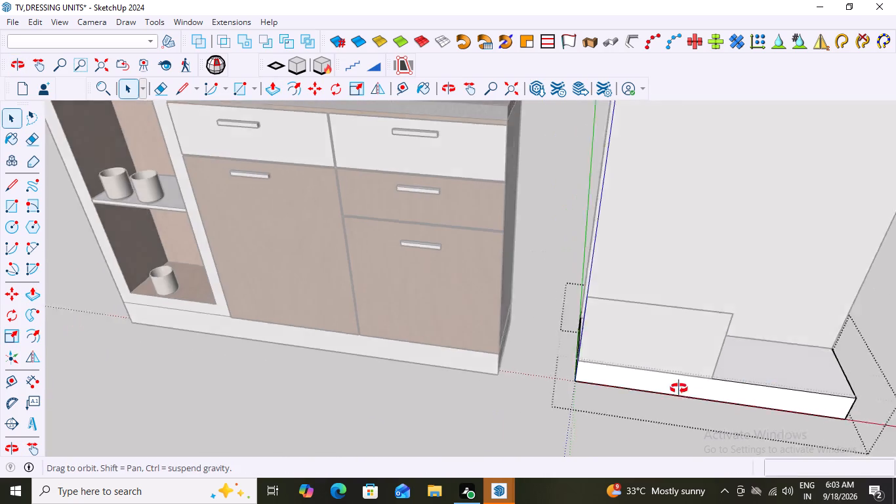
Push/Pull the upright rectangle on the base block's front edge 10" back to the back panel, forming a solid box.
middle_click_drag(679, 388, 567, 303)
scroll(561, 341, "down", 10)
middle_click_drag(662, 384, 571, 389)
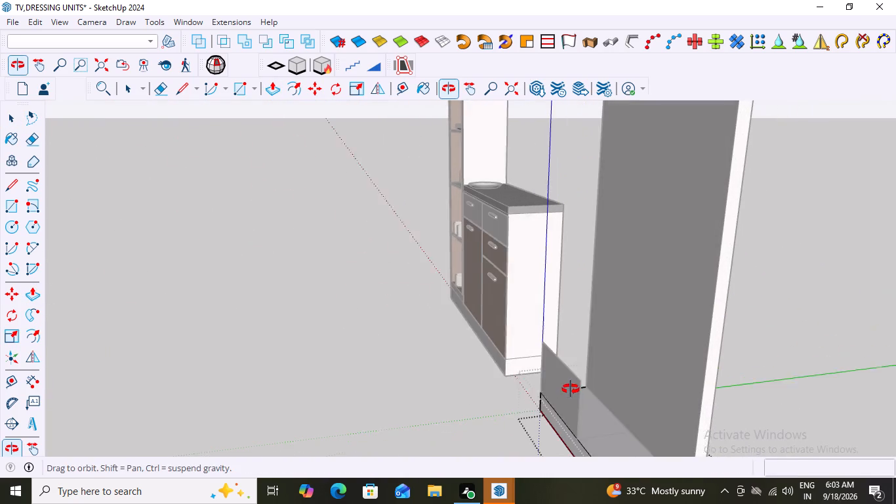
middle_click_drag(571, 389, 570, 388)
key("space")
left_click(475, 358)
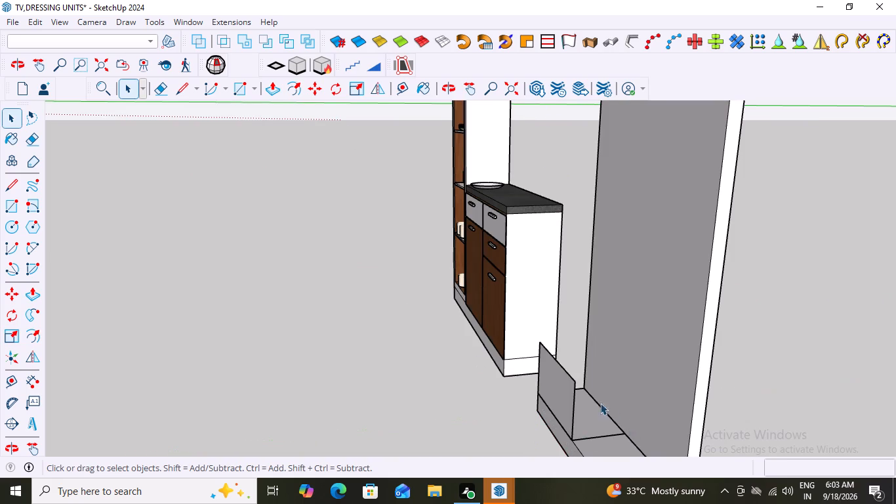
middle_click_drag(588, 402, 514, 409)
scroll(514, 409, "up", 1)
middle_click(514, 409)
double_click(493, 403)
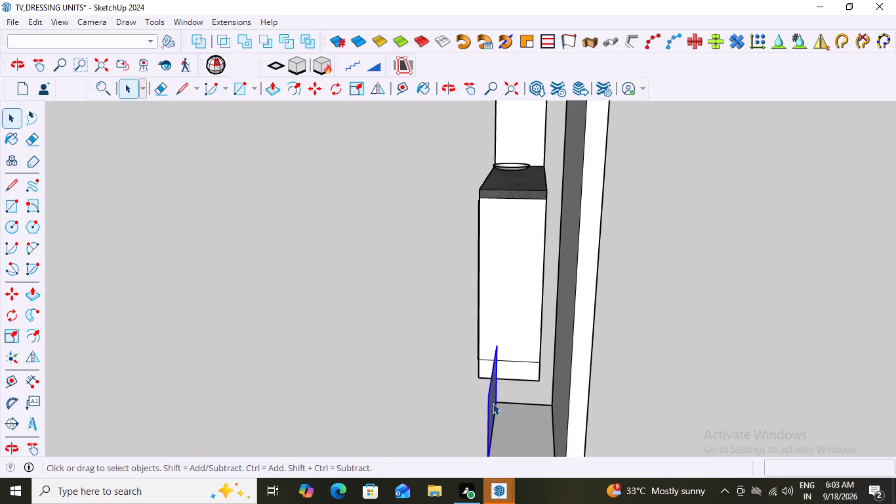
key("p")
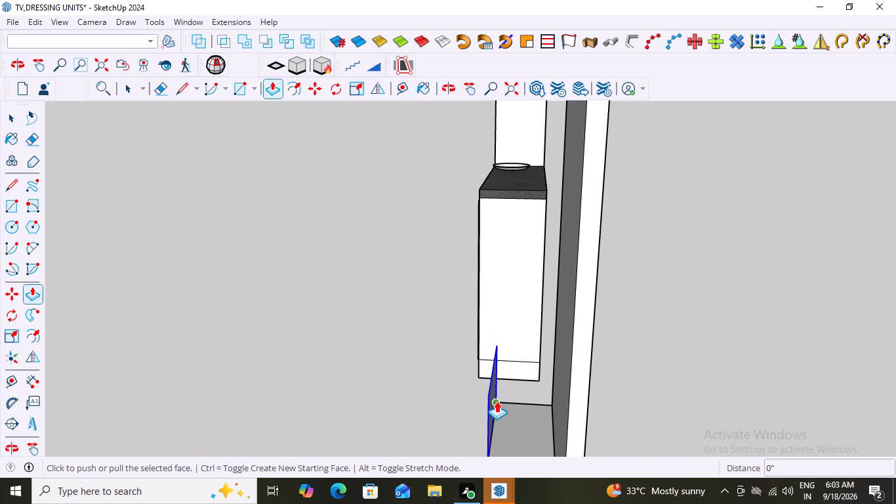
left_click(497, 401)
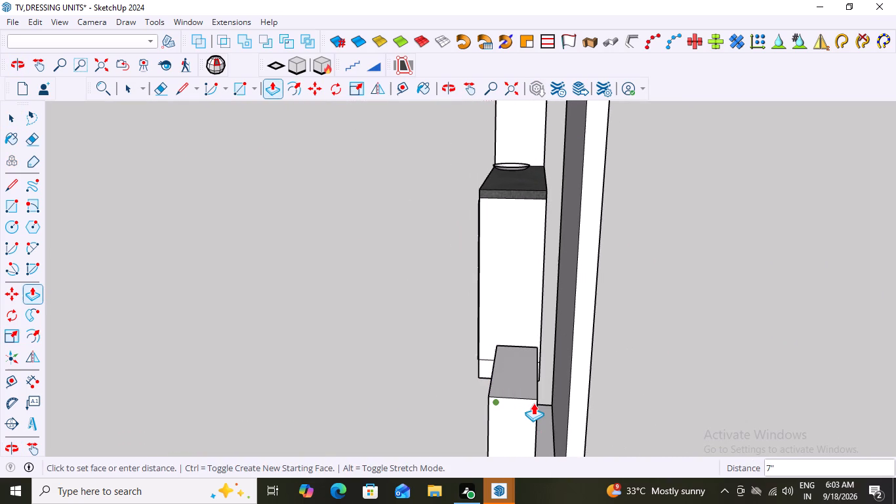
scroll(533, 403, "down", 5)
middle_click_drag(533, 403, 676, 412)
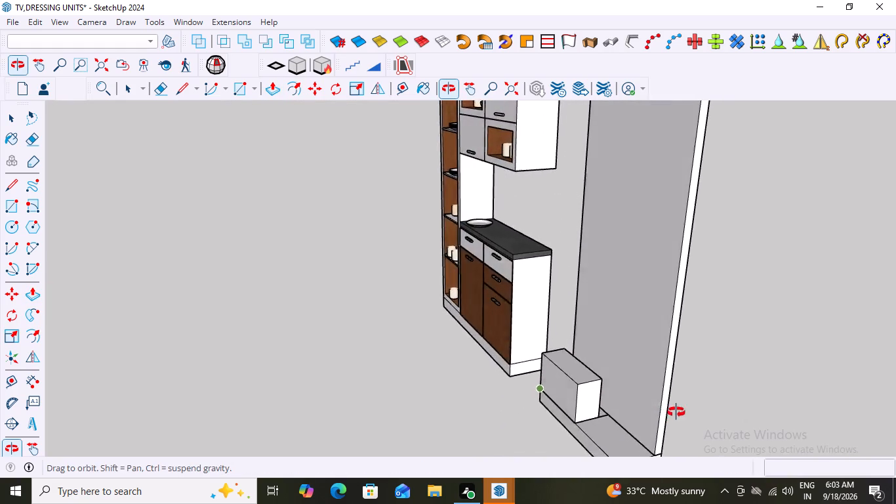
middle_click_drag(676, 412, 747, 406)
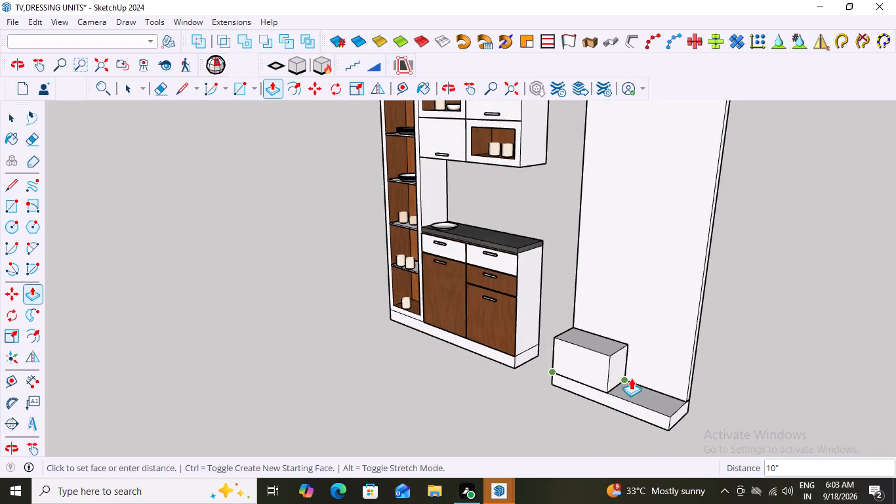
middle_click_drag(627, 371, 491, 387)
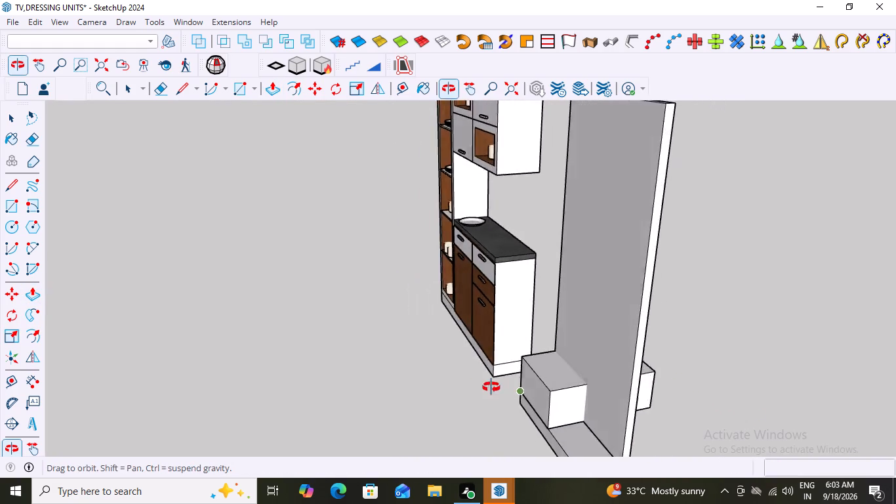
middle_click_drag(491, 387, 487, 385)
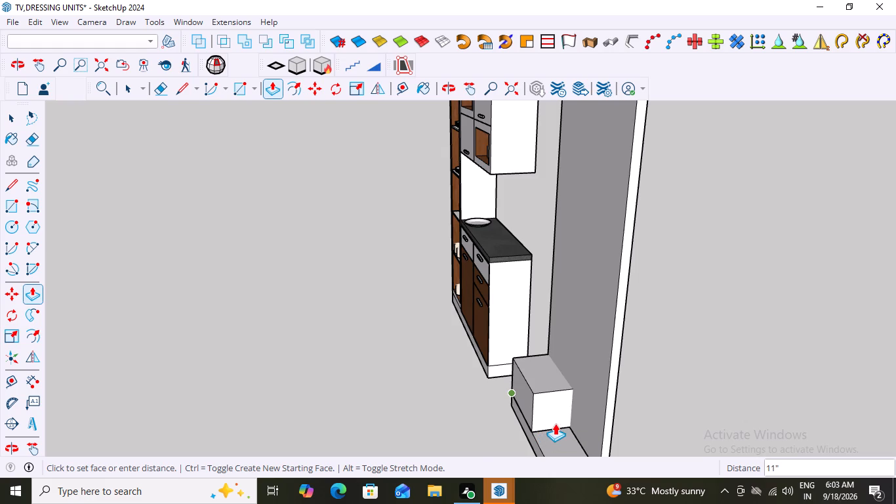
middle_click(399, 430)
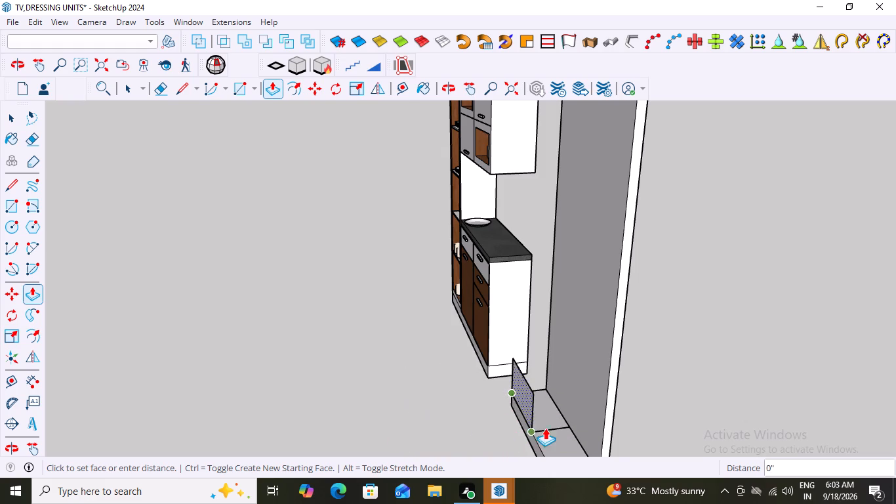
left_click(569, 429)
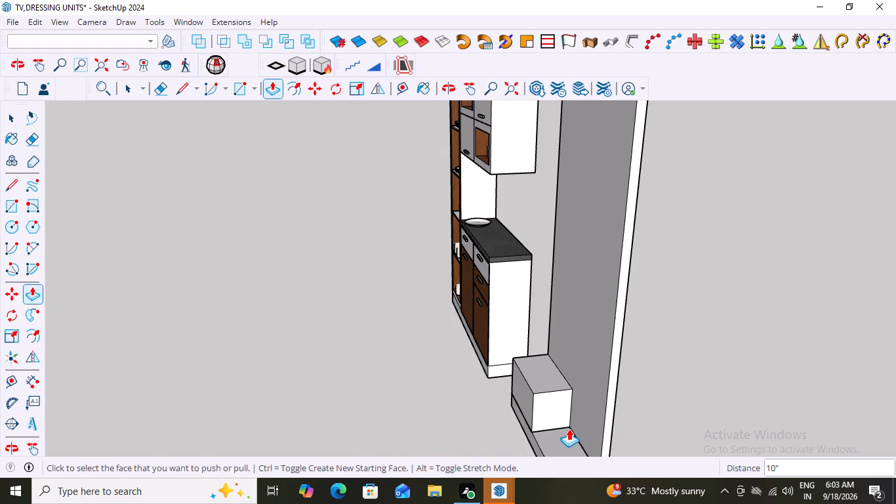
key("space")
Examine the new box from the front and up close at its end beside the cabinet, where it meets the back panel.
middle_click_drag(663, 403, 697, 421)
middle_click_drag(491, 408, 557, 433)
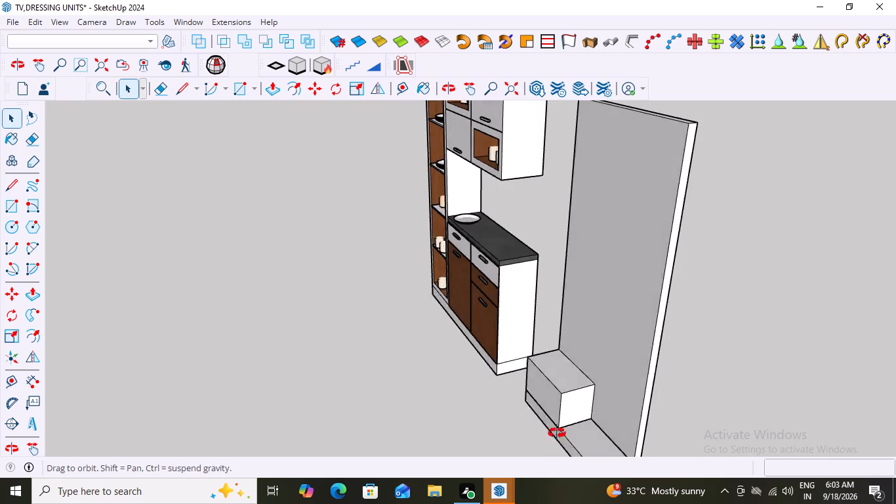
middle_click_drag(557, 433, 792, 457)
scroll(567, 312, "up", 5)
scroll(538, 290, "down", 1)
scroll(548, 305, "up", 4)
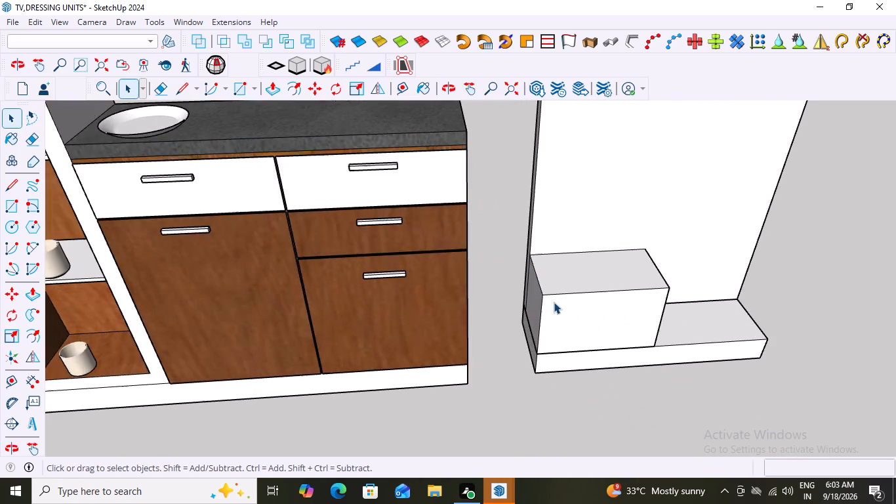
scroll(527, 297, "up", 12)
middle_click_drag(523, 285, 607, 308)
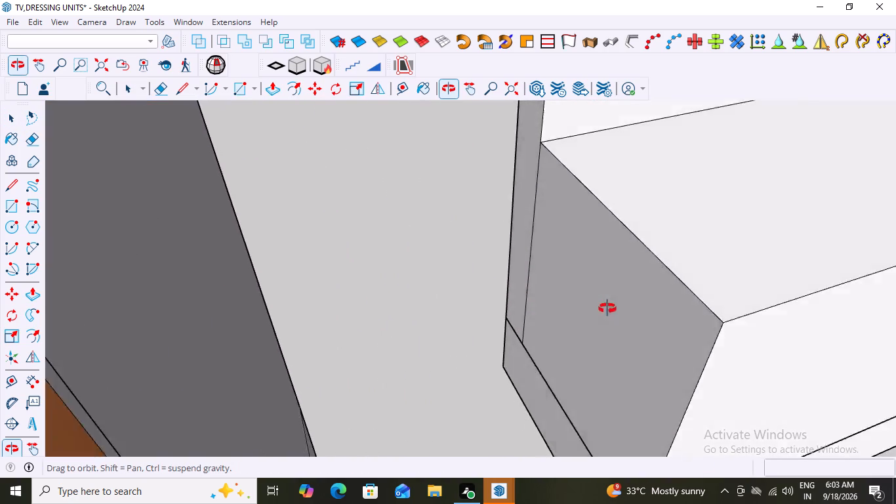
middle_click_drag(607, 308, 535, 303)
scroll(535, 303, "down", 3)
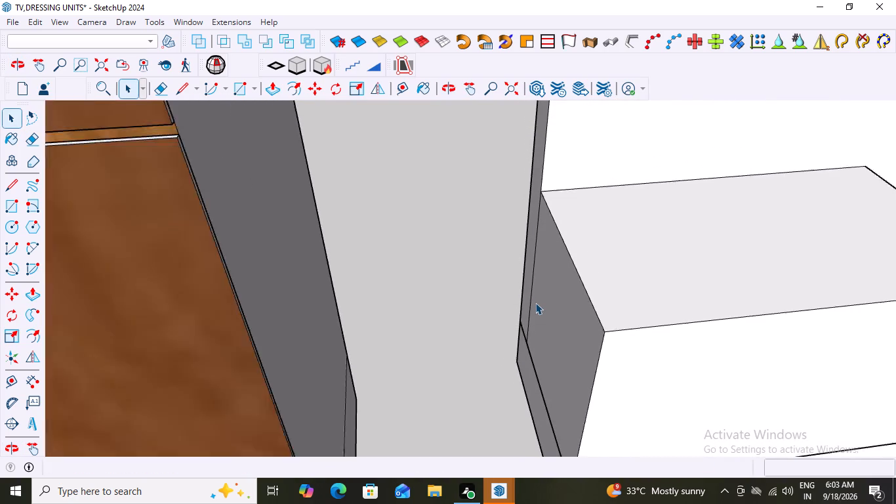
scroll(535, 303, "down", 13)
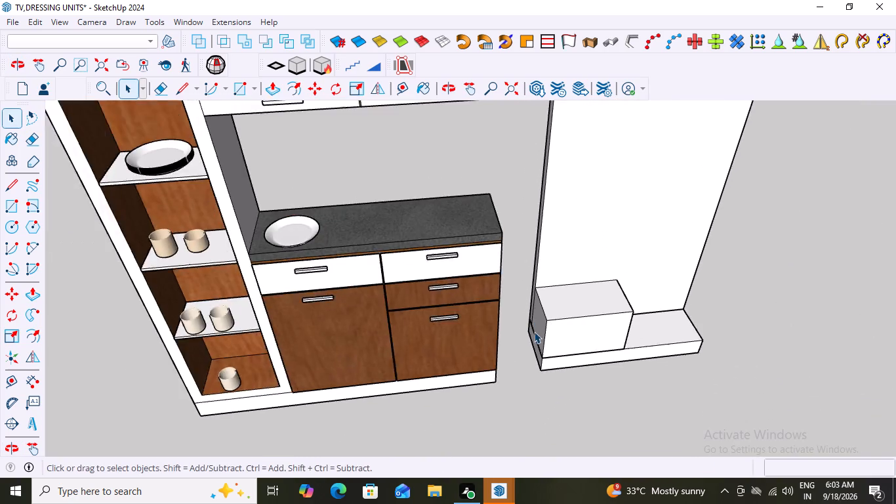
scroll(534, 331, "down", 5)
scroll(582, 388, "down", 9)
middle_click_drag(673, 388, 544, 320)
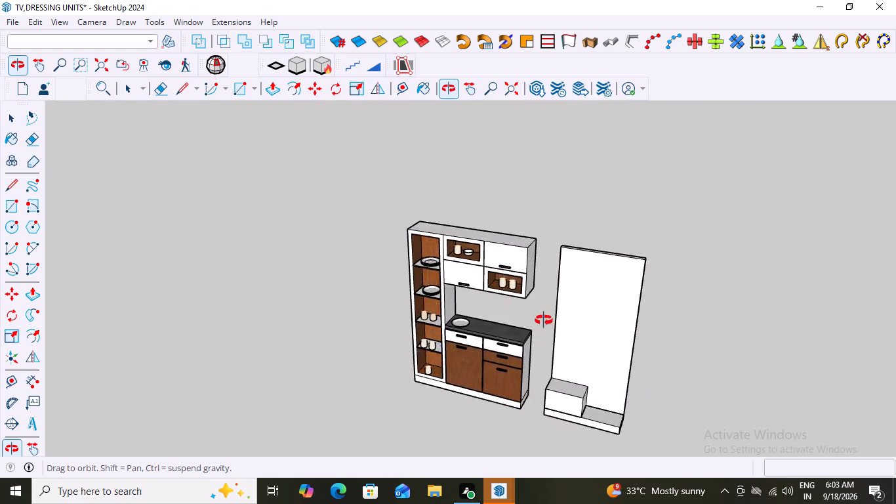
middle_click_drag(544, 320, 613, 282)
scroll(598, 414, "up", 10)
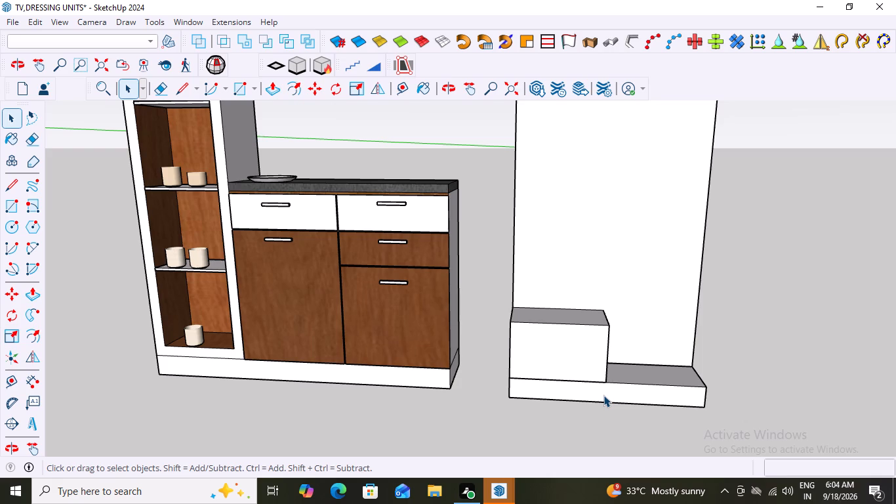
scroll(603, 395, "down", 8)
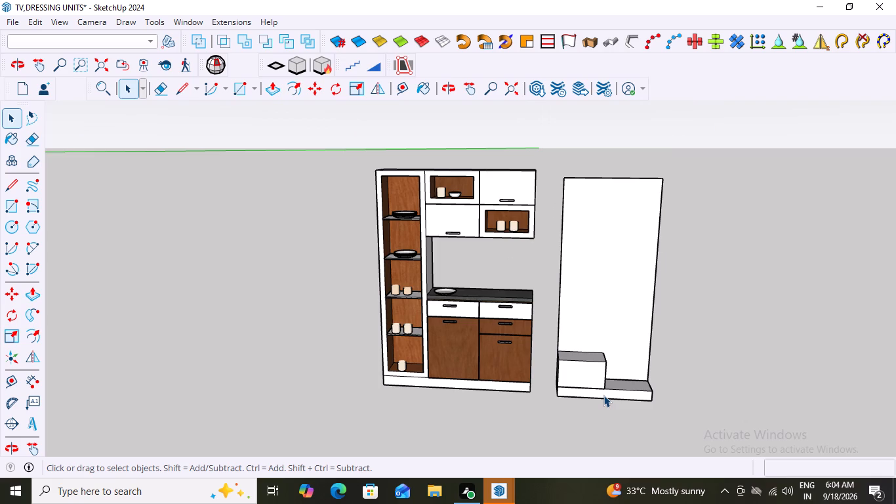
Draw an upright rectangle 1' 6" wide by about 5' 9" high from the box's top front edge to the back panel's top height.
scroll(598, 343, "up", 11)
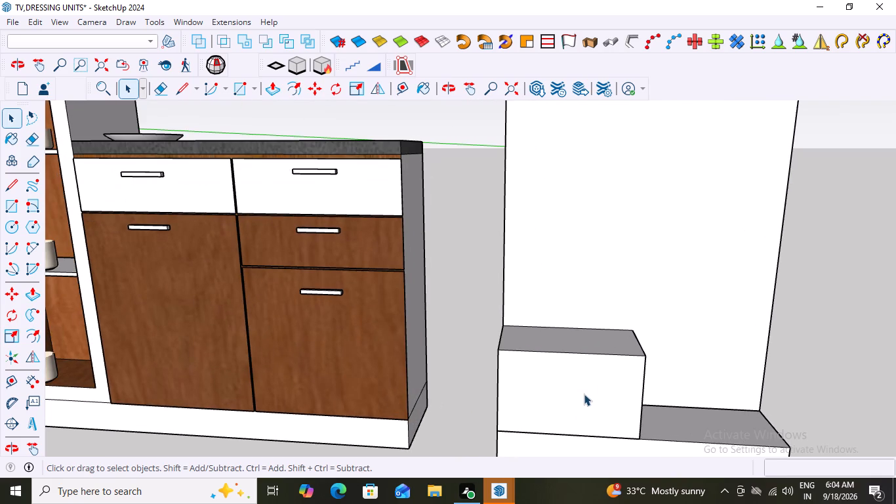
key("r")
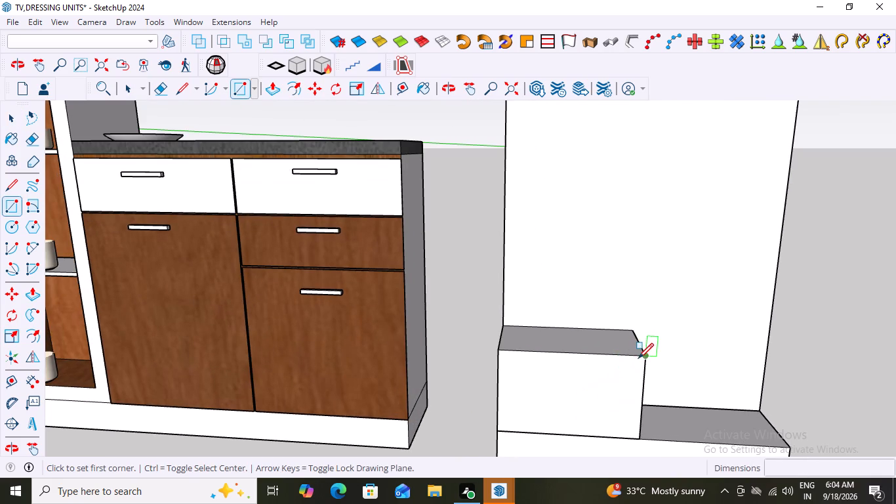
left_click(642, 356)
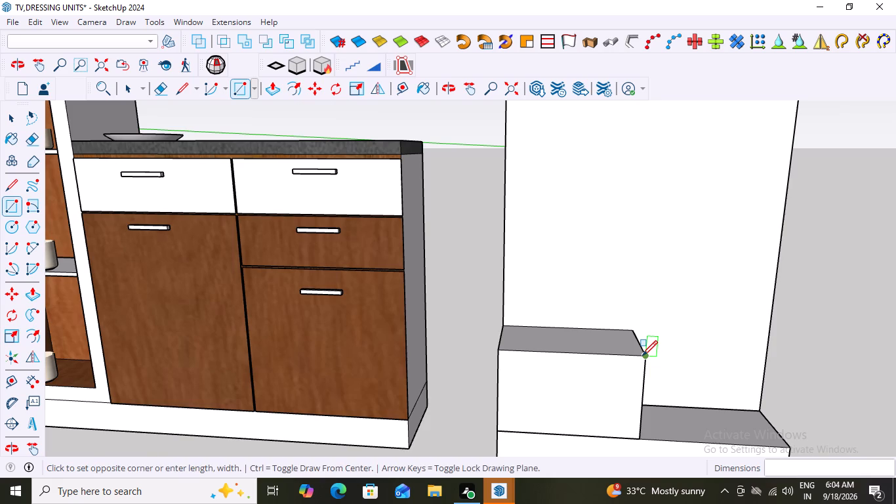
left_click(497, 351)
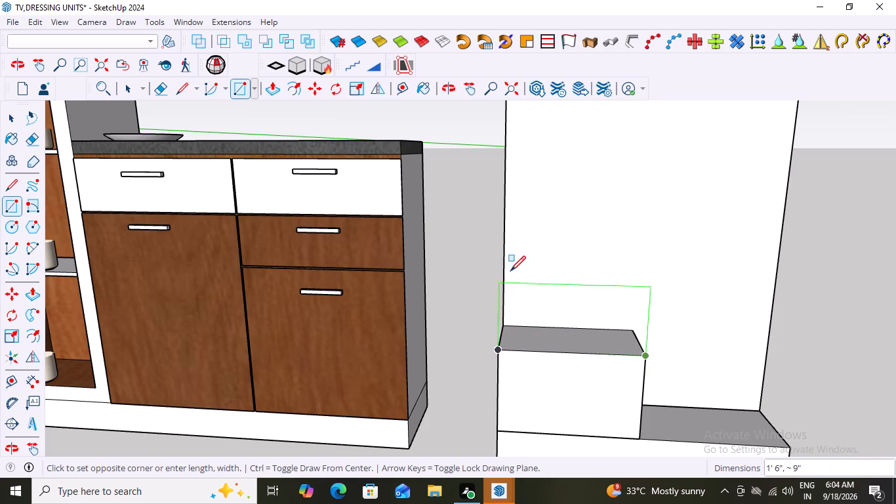
scroll(550, 220, "down", 2)
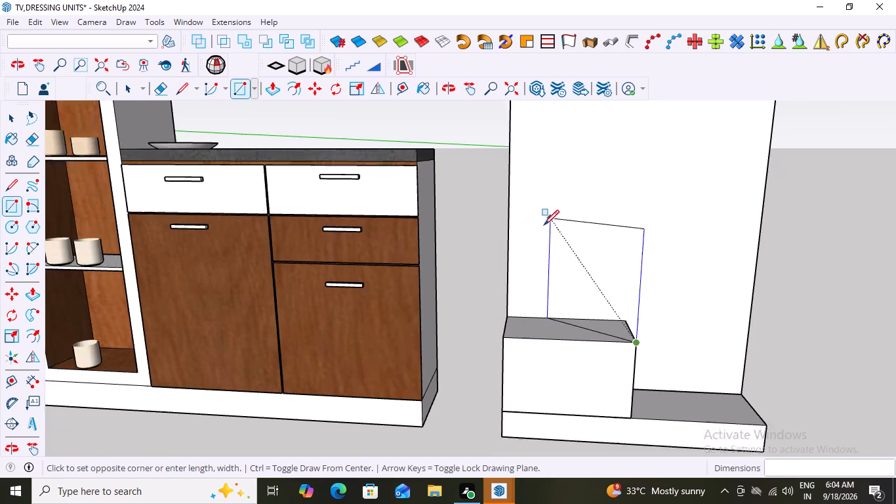
scroll(544, 225, "down", 1)
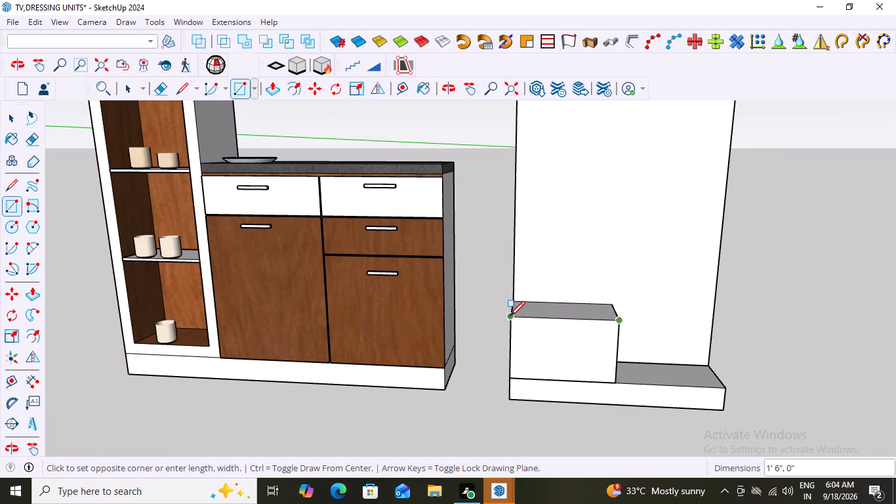
left_click(510, 316)
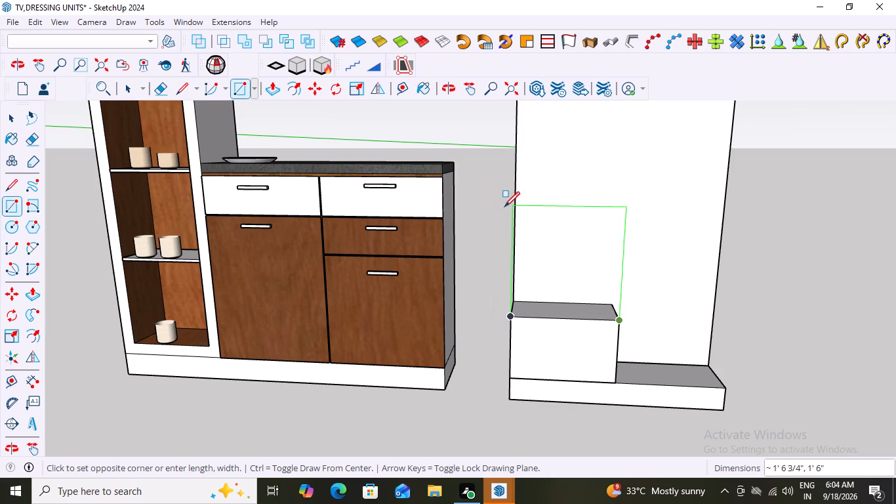
scroll(514, 202, "down", 13)
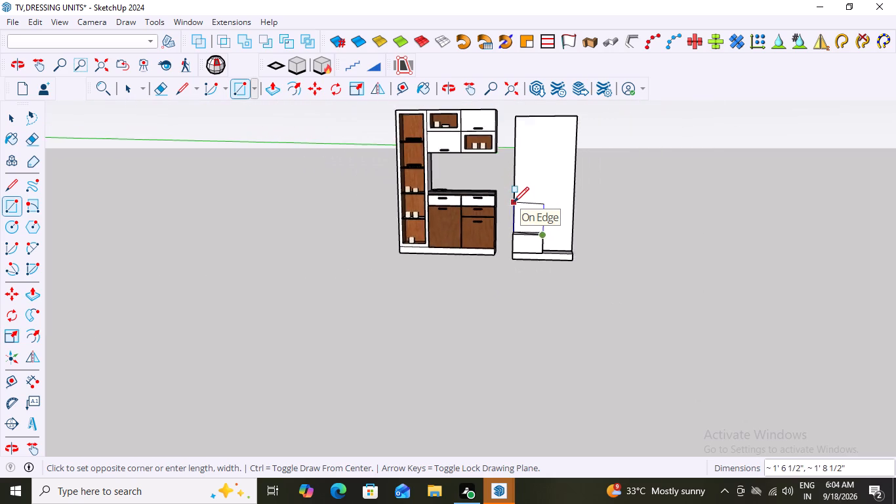
scroll(514, 202, "down", 1)
scroll(523, 126, "up", 5)
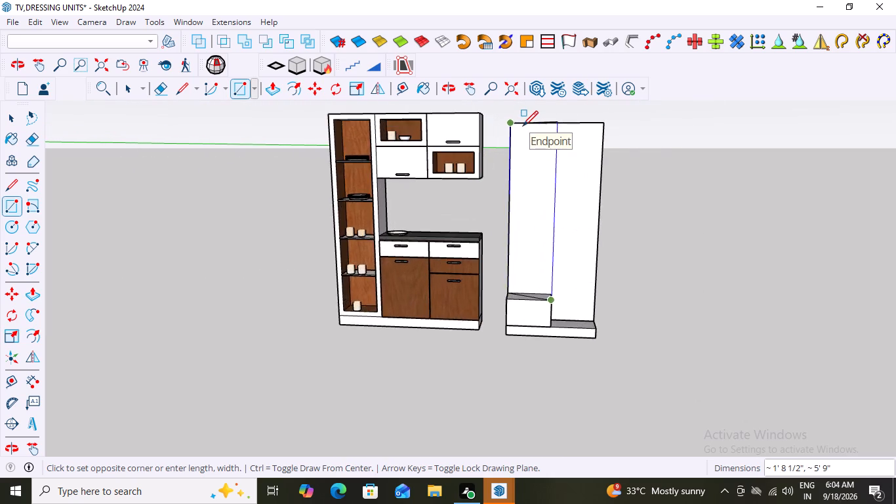
scroll(523, 126, "up", 9)
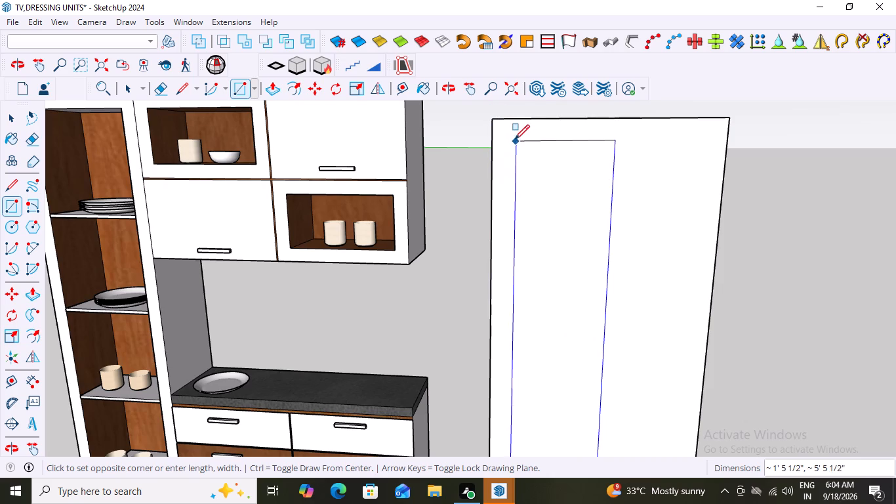
key("Left")
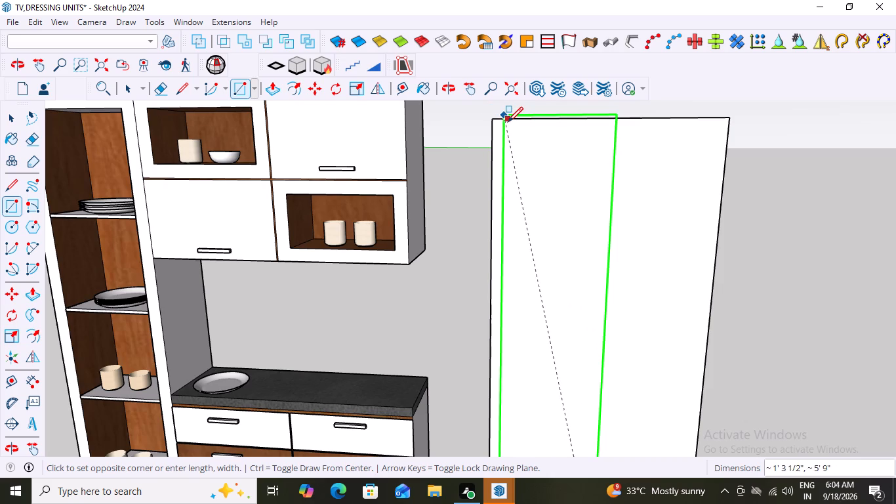
scroll(522, 146, "down", 7)
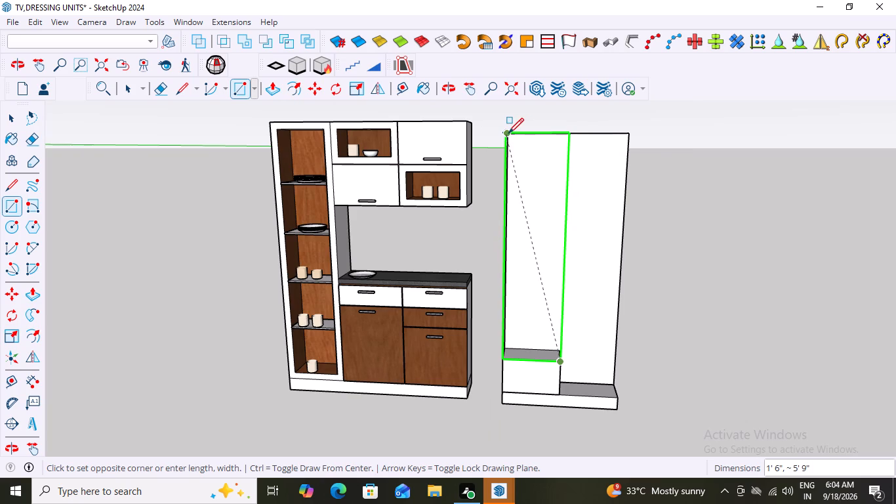
left_click(508, 133)
middle_click_drag(544, 251, 719, 256)
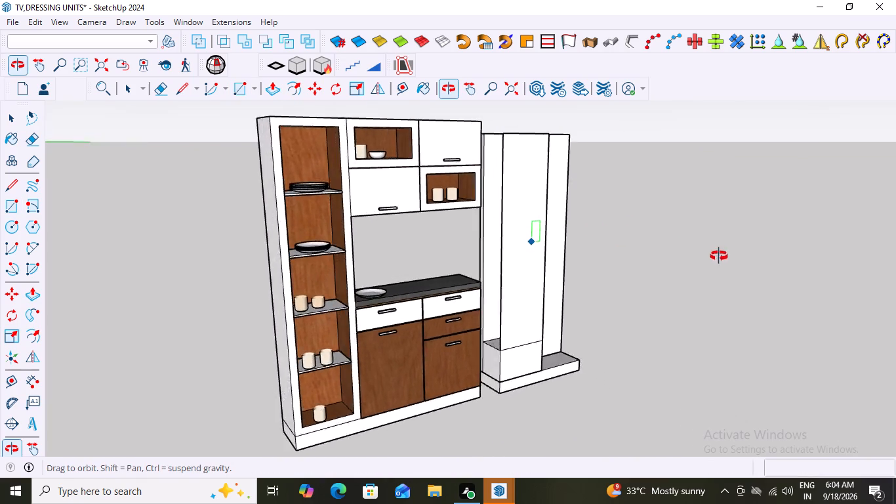
middle_click_drag(719, 256, 453, 254)
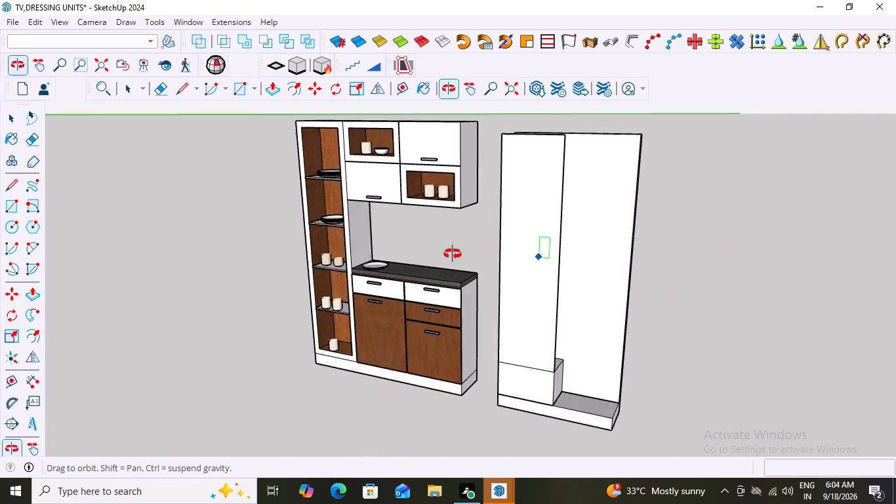
middle_click_drag(453, 254, 371, 240)
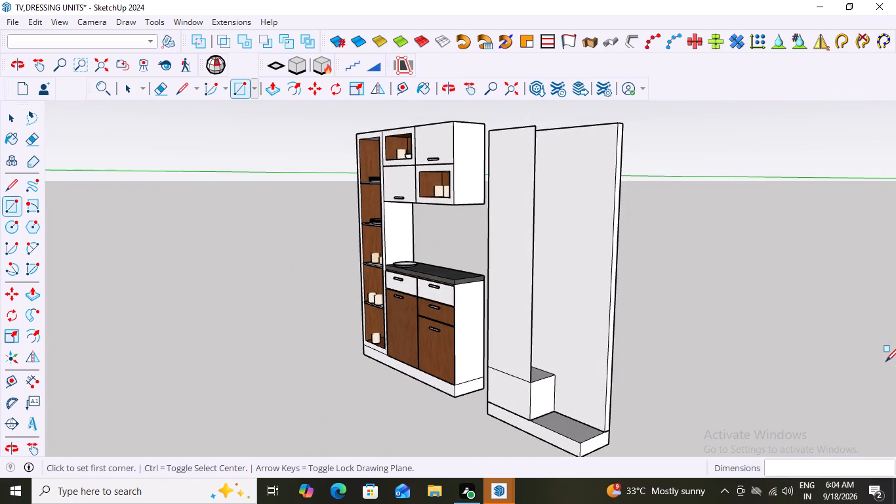
key("space")
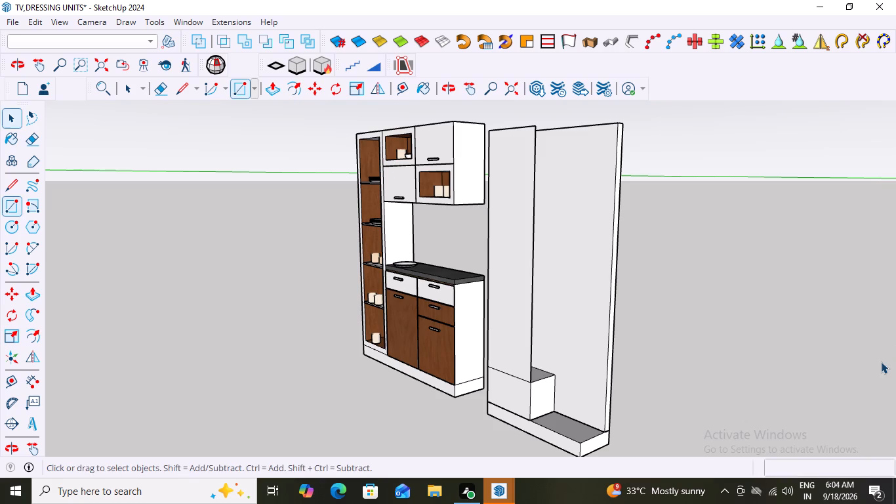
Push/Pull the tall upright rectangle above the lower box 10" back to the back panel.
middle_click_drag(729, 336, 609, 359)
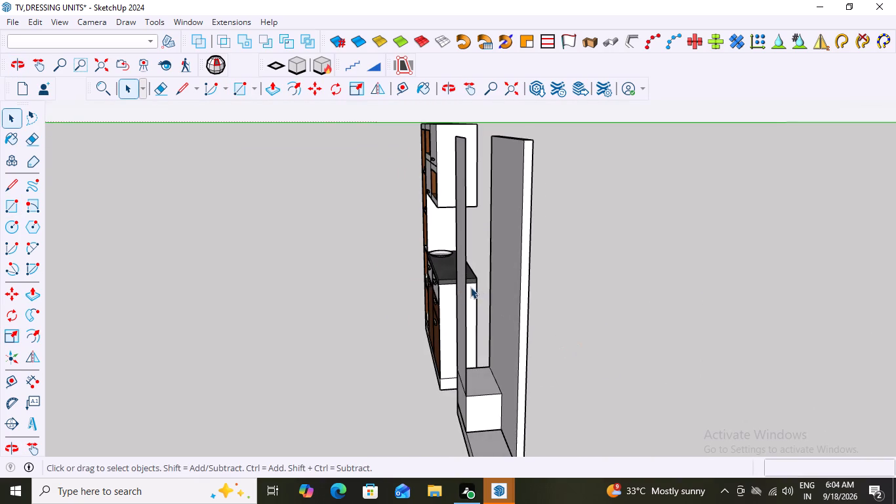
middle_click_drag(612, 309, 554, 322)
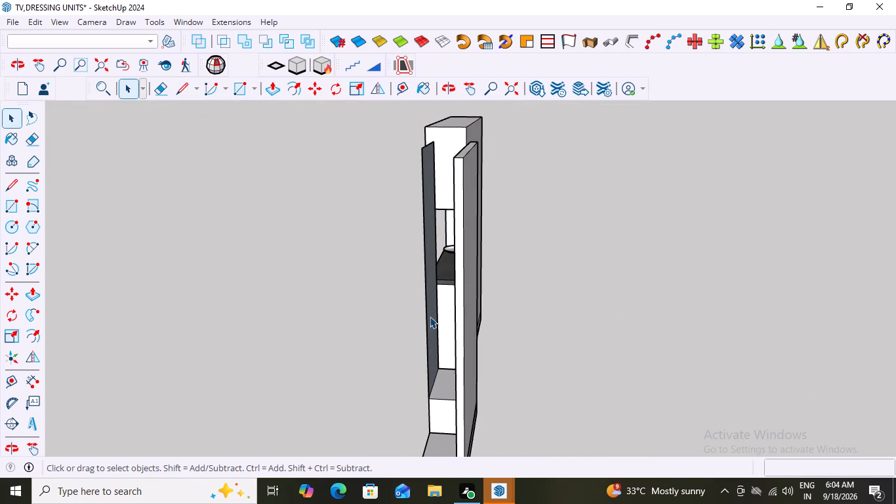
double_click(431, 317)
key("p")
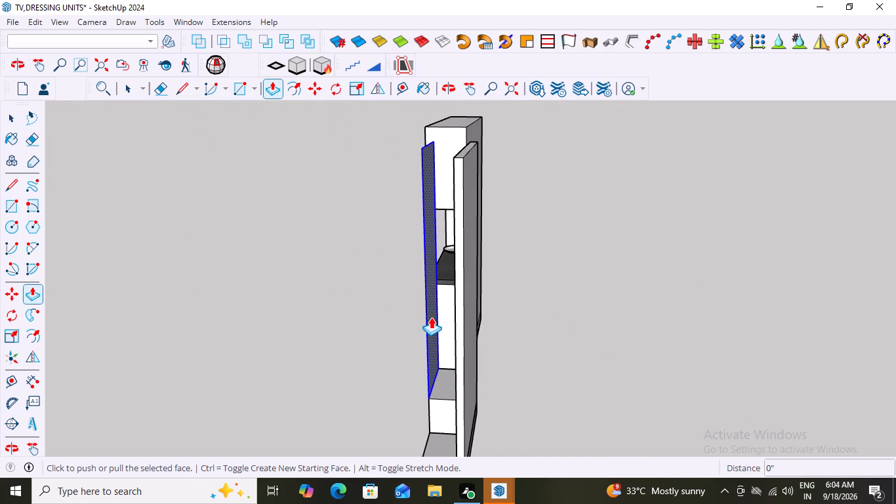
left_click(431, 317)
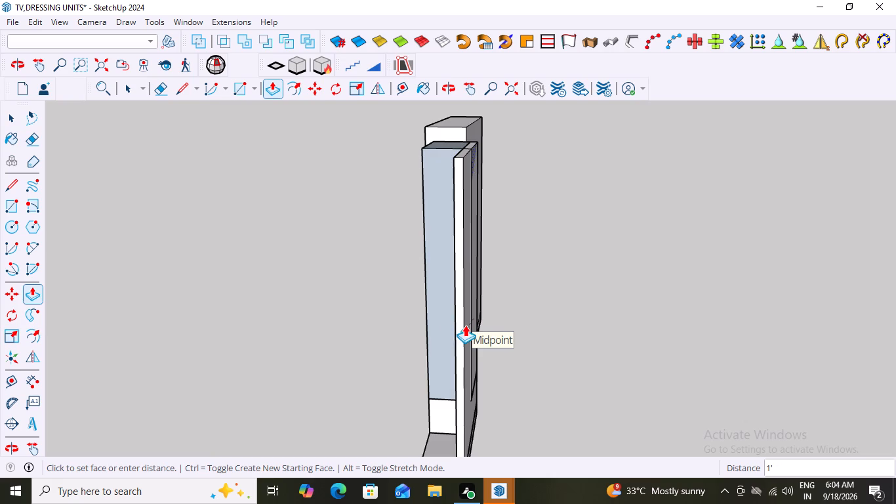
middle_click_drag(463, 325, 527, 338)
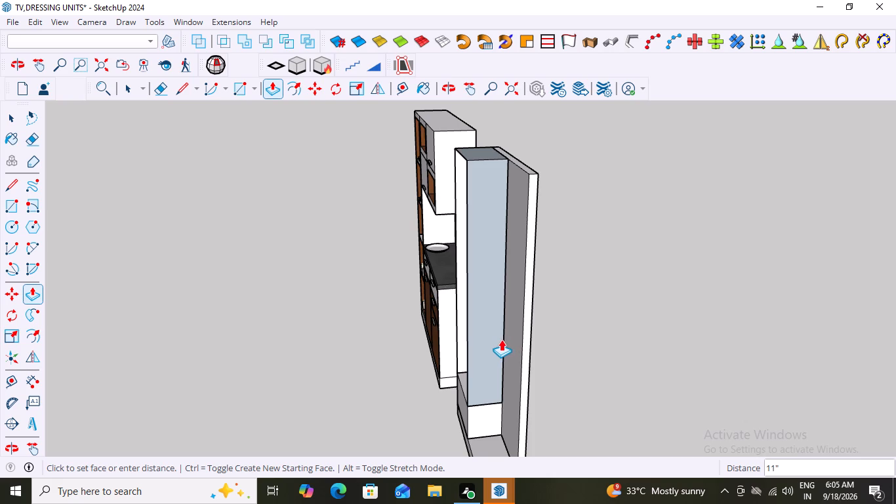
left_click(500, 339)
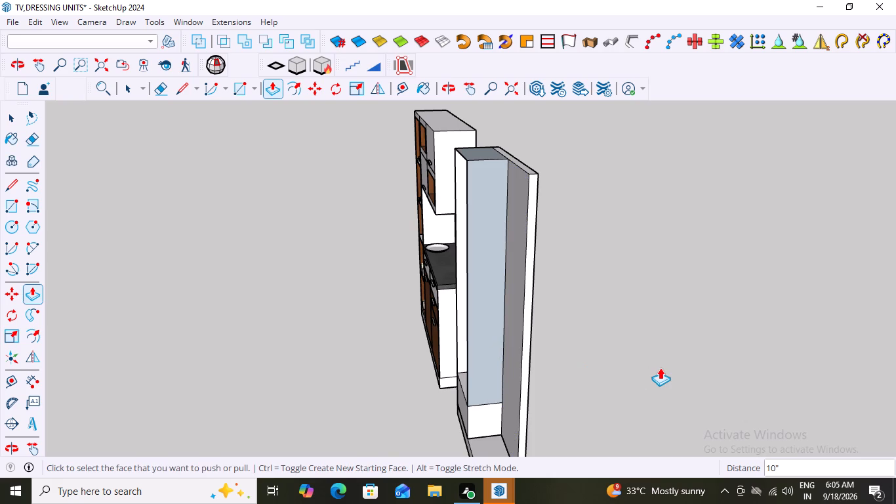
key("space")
Examine the tall box from the back, front and side, and up close where it meets the lower box.
middle_click_drag(639, 361, 461, 372)
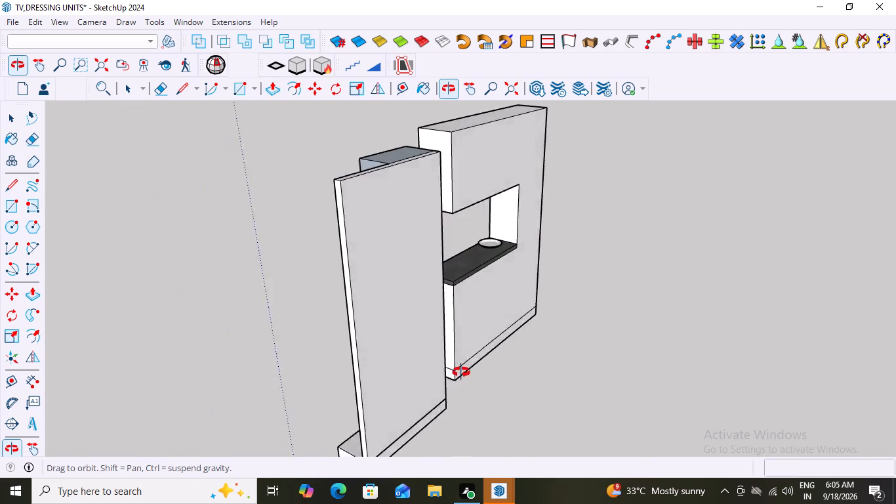
middle_click_drag(461, 372, 735, 381)
middle_click_drag(481, 327, 817, 364)
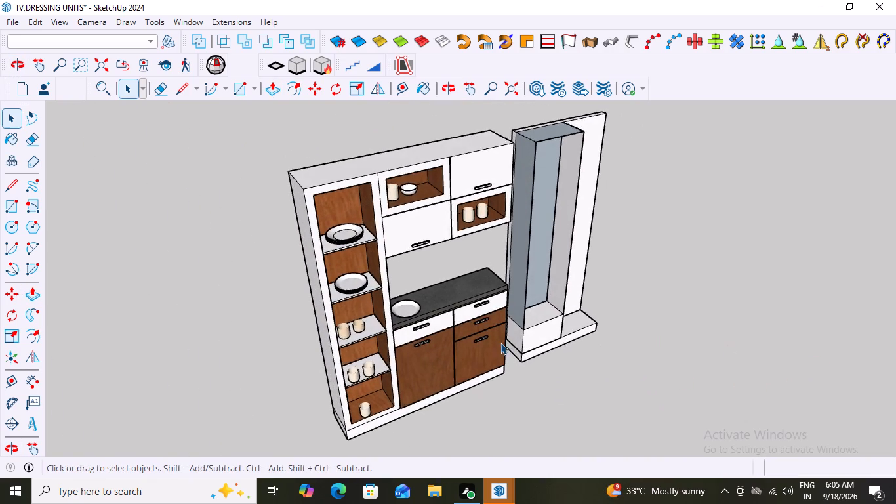
scroll(499, 341, "up", 15)
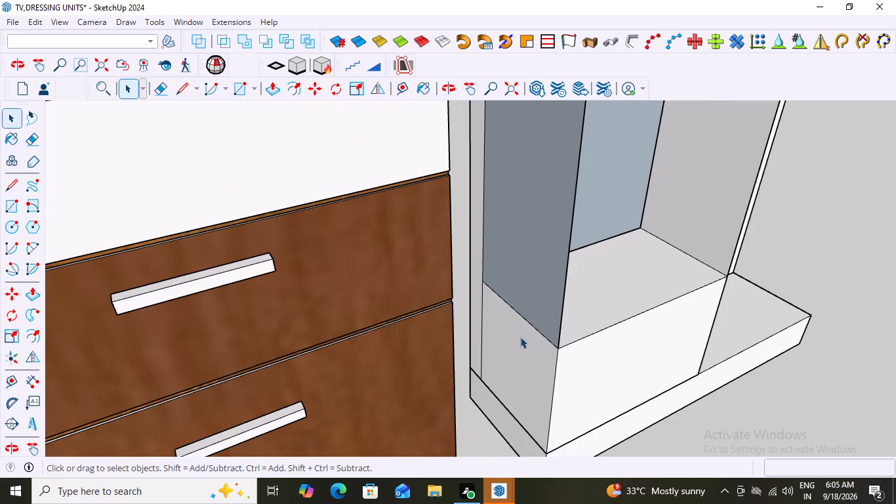
scroll(520, 337, "down", 12)
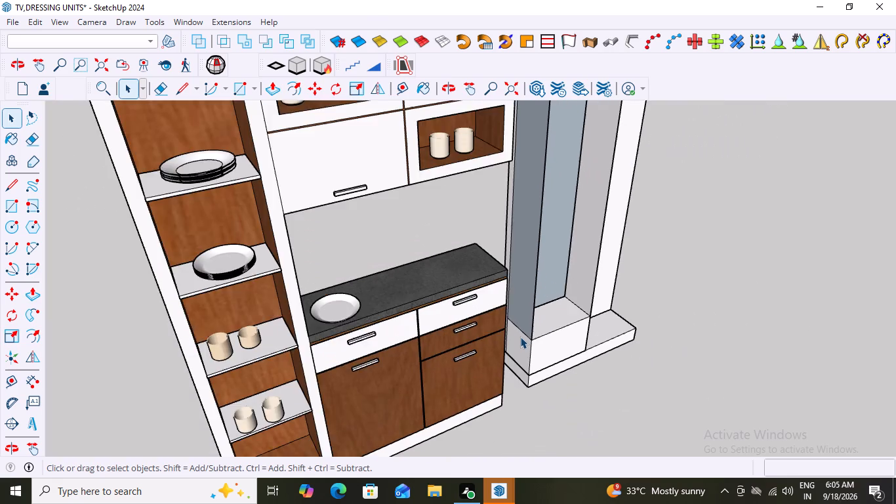
scroll(520, 337, "down", 2)
middle_click_drag(582, 336, 443, 342)
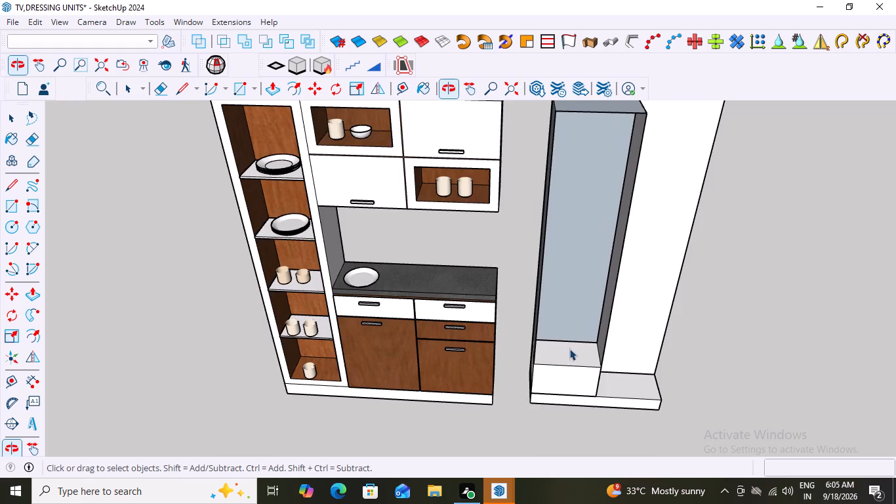
scroll(570, 348, "down", 7)
middle_click_drag(662, 341, 385, 270)
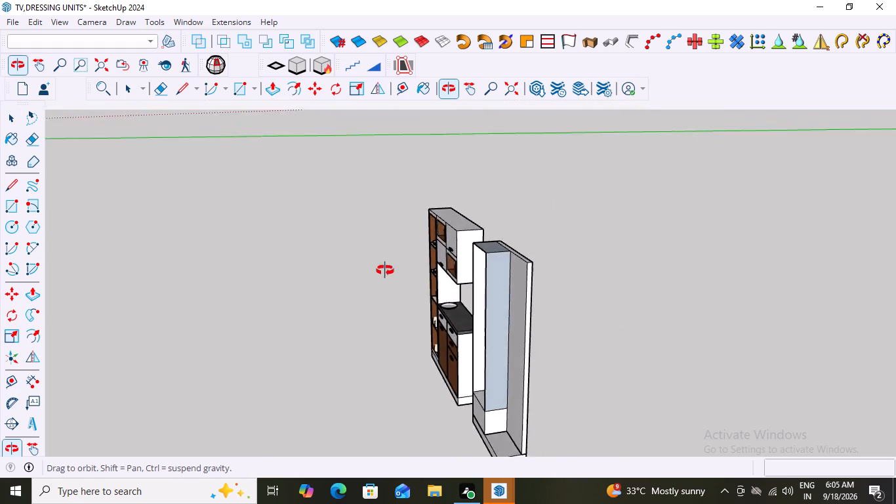
middle_click_drag(385, 270, 601, 264)
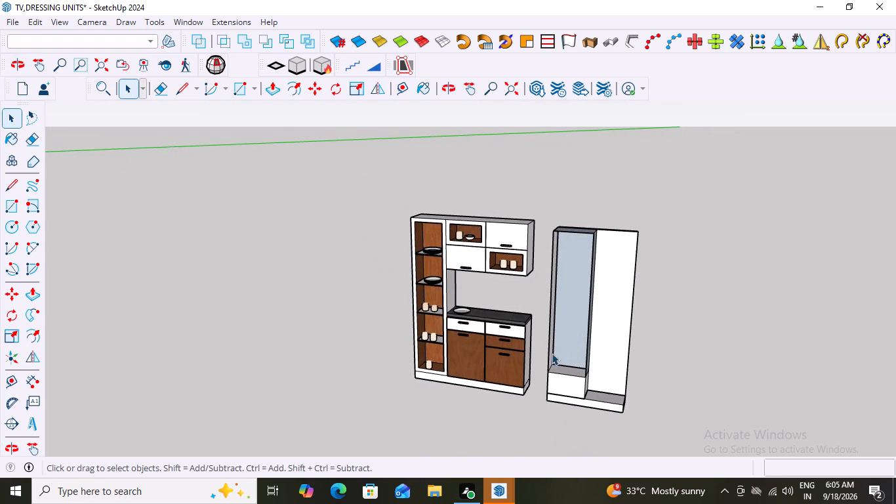
scroll(561, 304, "up", 4)
middle_click_drag(739, 305, 541, 322)
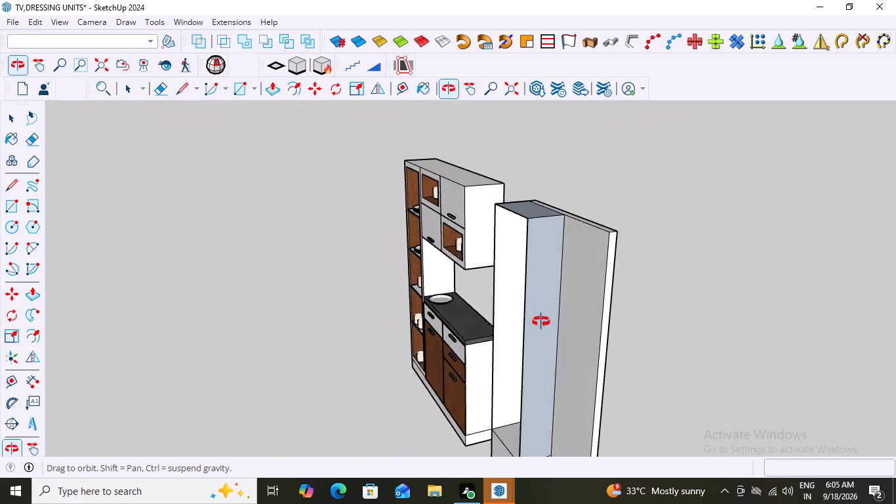
middle_click_drag(541, 322, 535, 320)
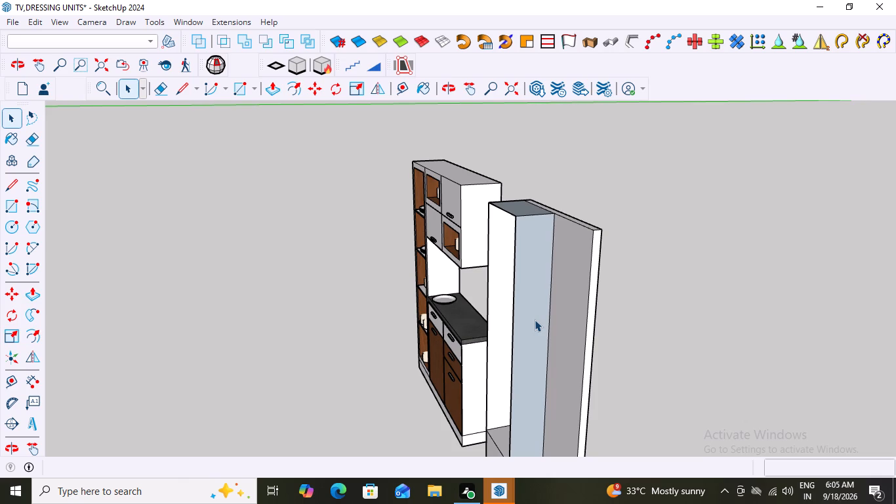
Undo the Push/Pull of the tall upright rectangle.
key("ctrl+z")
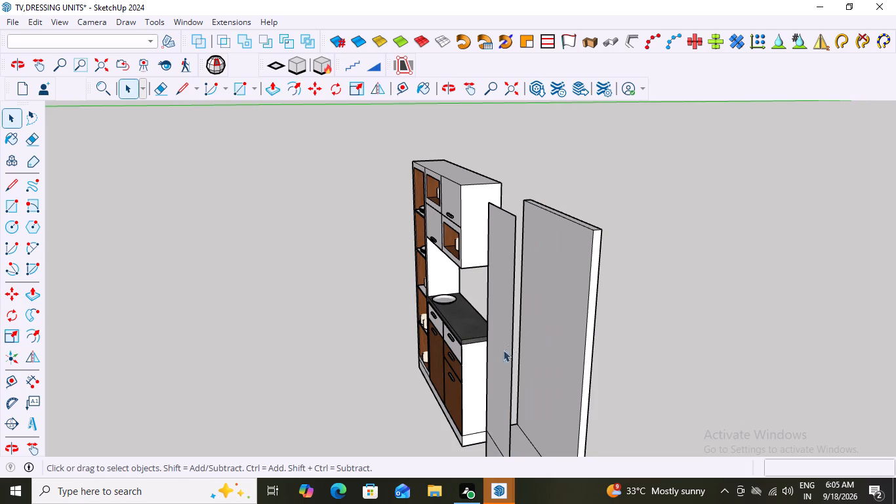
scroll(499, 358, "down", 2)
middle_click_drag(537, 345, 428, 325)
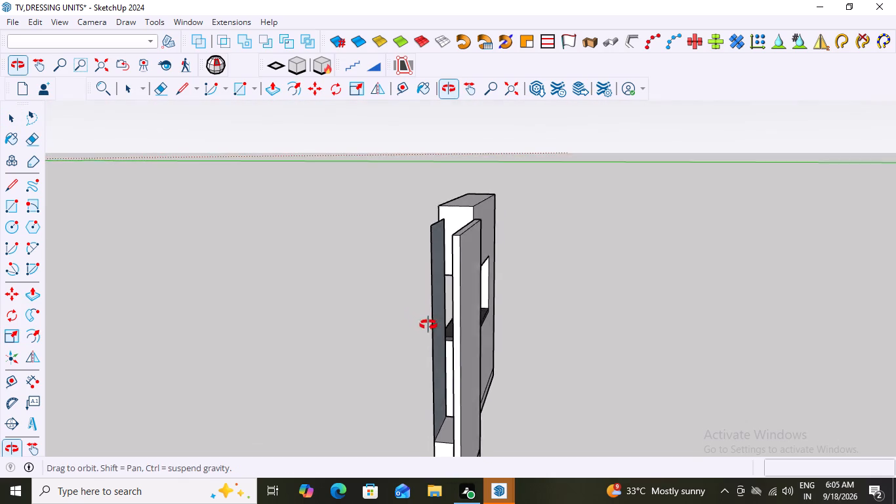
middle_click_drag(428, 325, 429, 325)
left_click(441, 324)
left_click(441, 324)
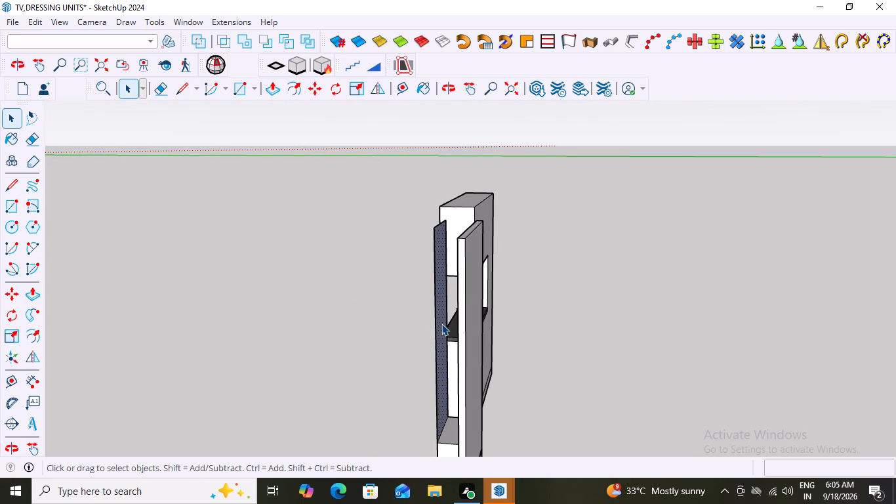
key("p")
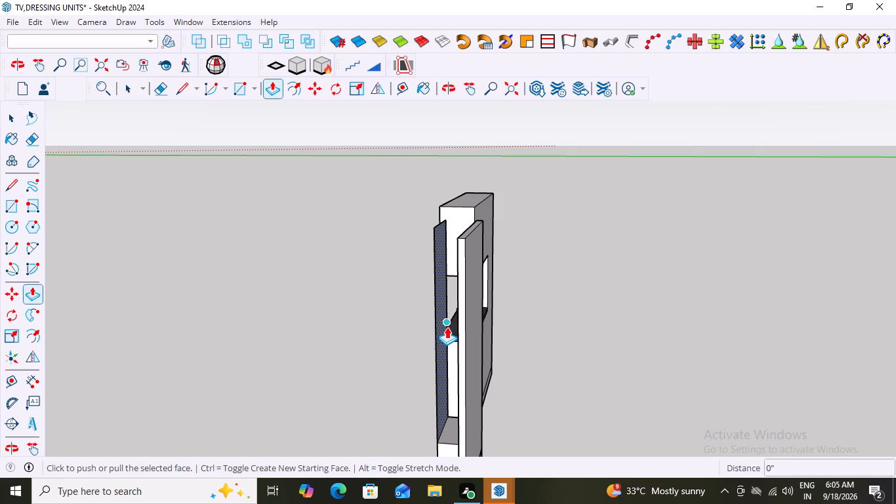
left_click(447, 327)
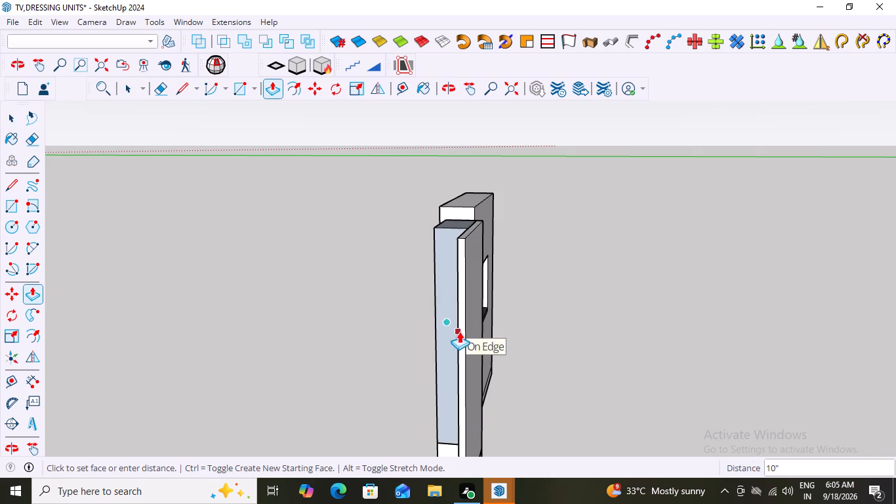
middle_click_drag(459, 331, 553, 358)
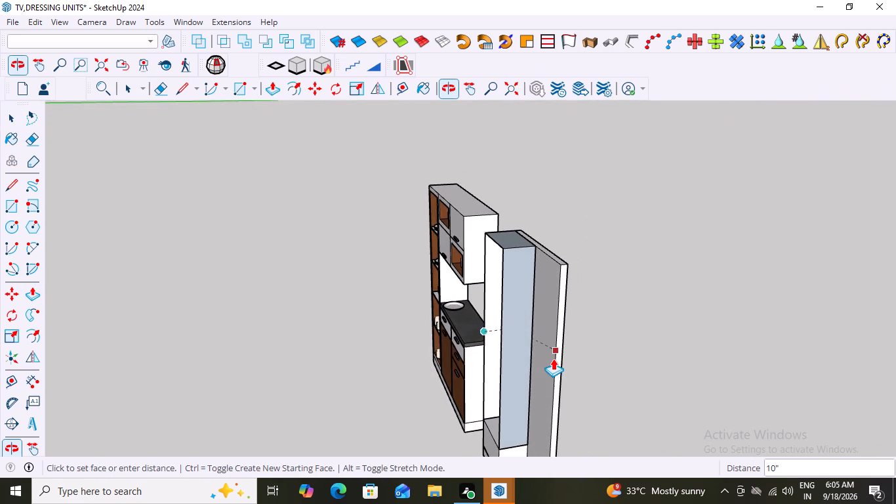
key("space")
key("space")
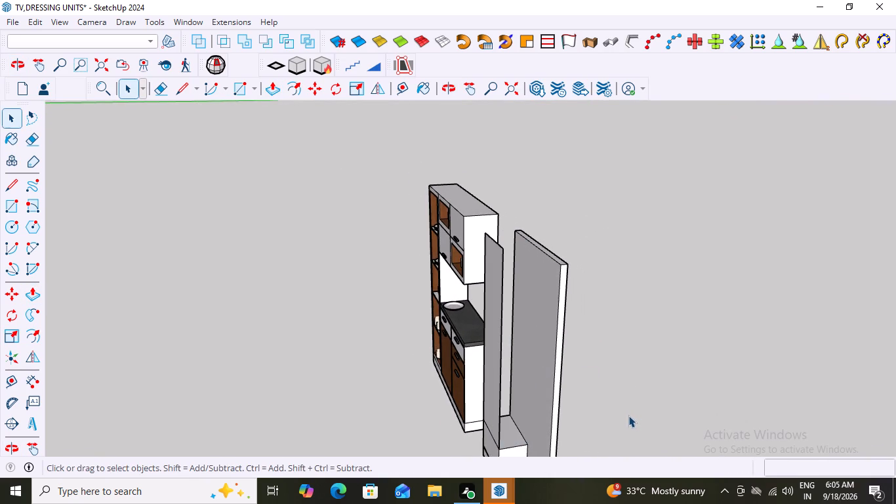
Make a group from the tall upright rectangle, including its face and edges.
middle_click_drag(635, 413, 742, 384)
scroll(582, 396, "down", 1)
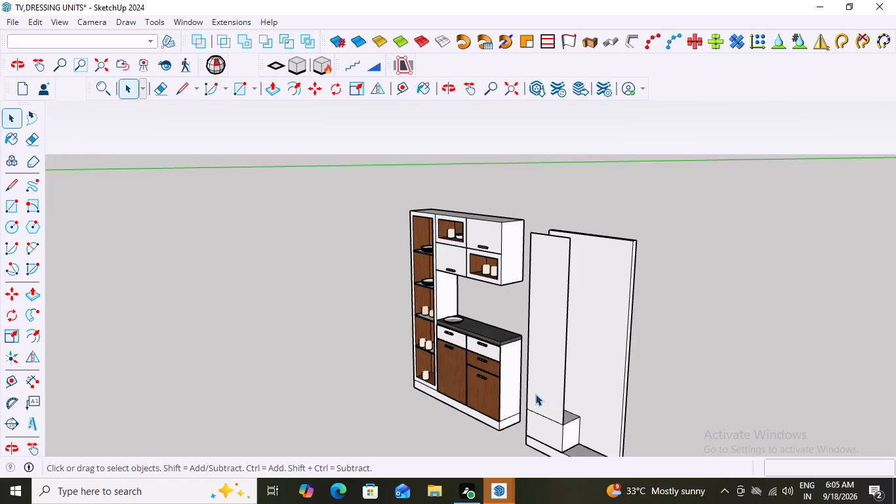
double_click(540, 387)
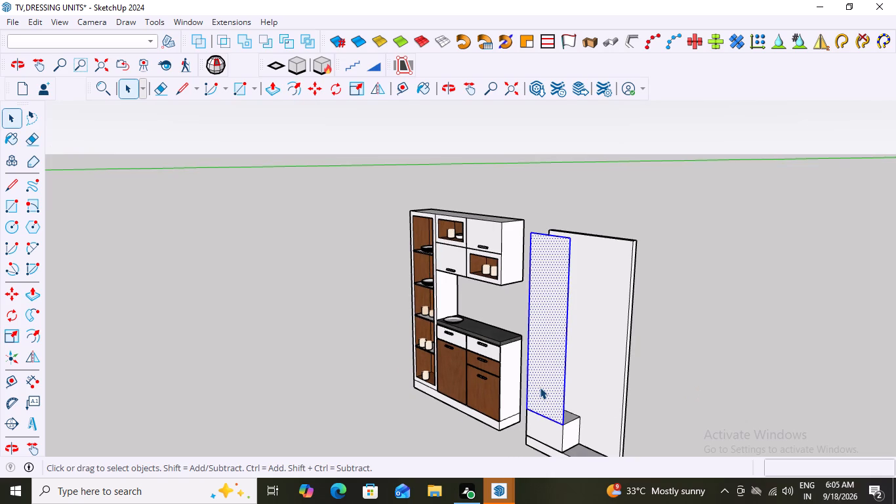
right_click(540, 387)
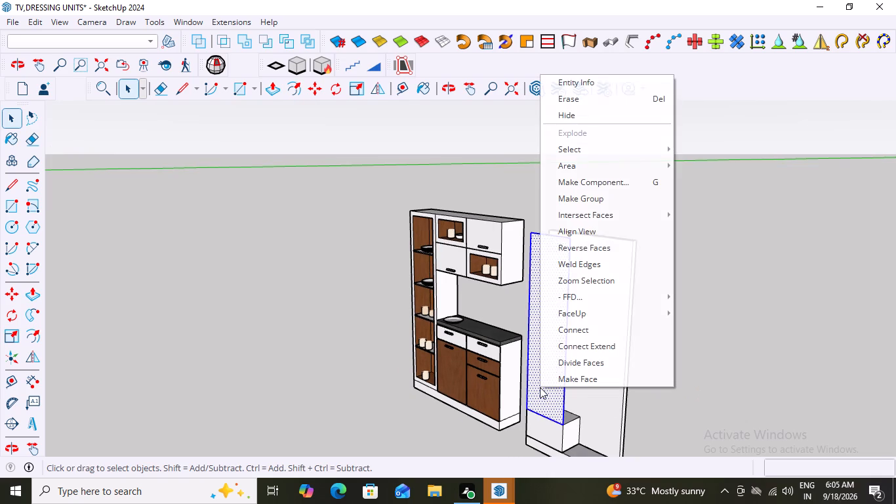
left_click(600, 198)
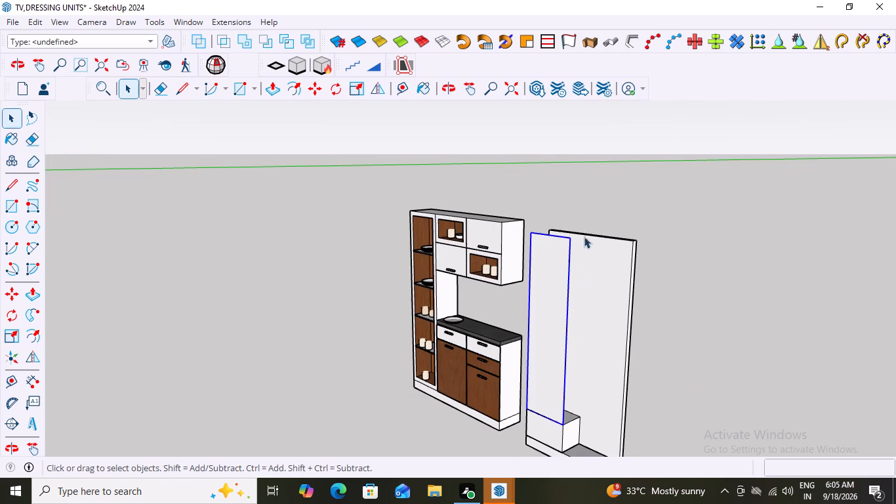
Push/Pull the tall rectangle inside its group 10" back to the back panel, and leave the group.
middle_click_drag(615, 331, 491, 325)
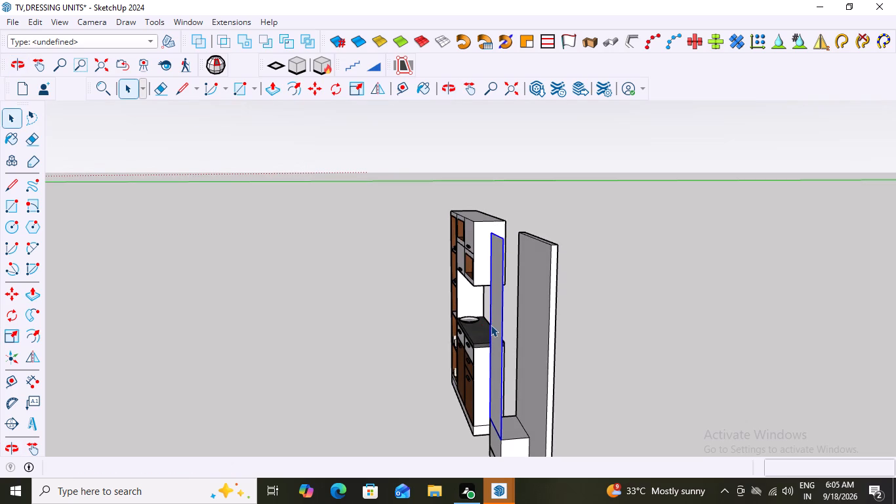
key("p")
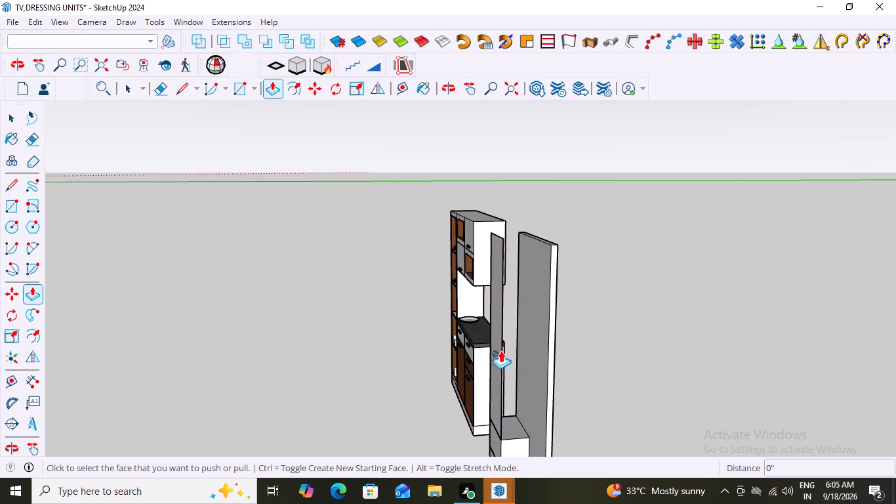
middle_click_drag(605, 382, 760, 387)
key("space")
double_click(555, 381)
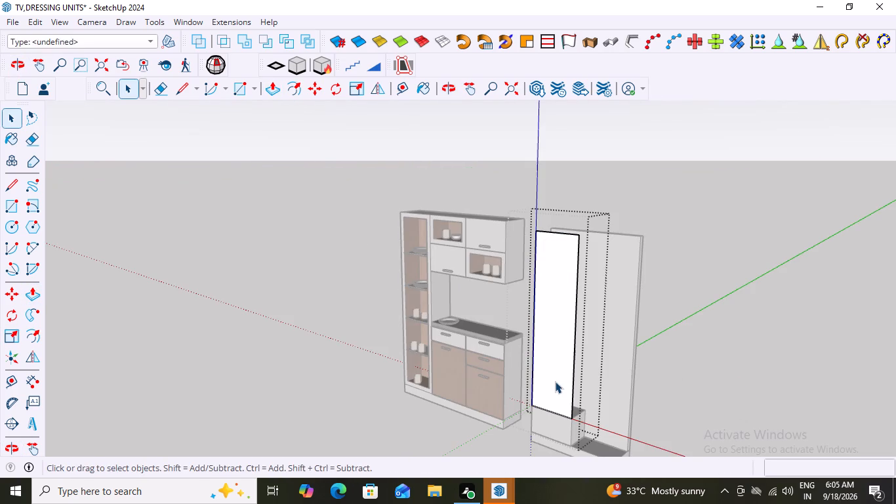
double_click(555, 381)
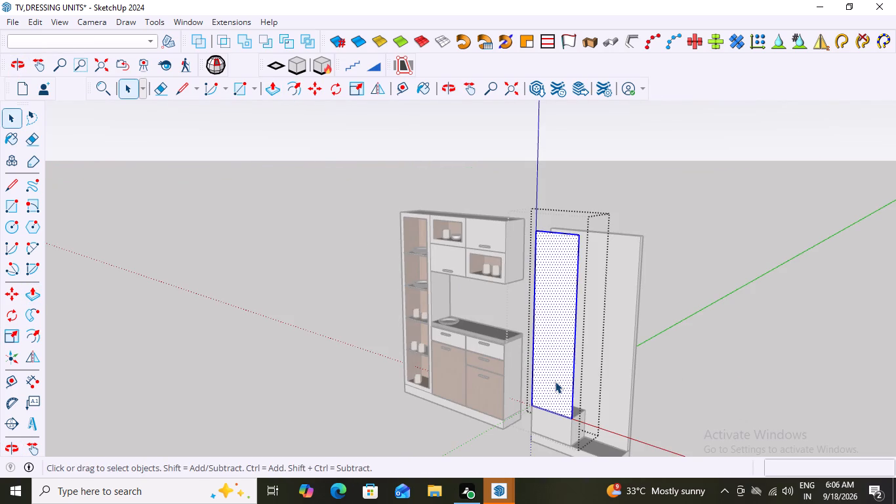
key("p")
left_click(554, 369)
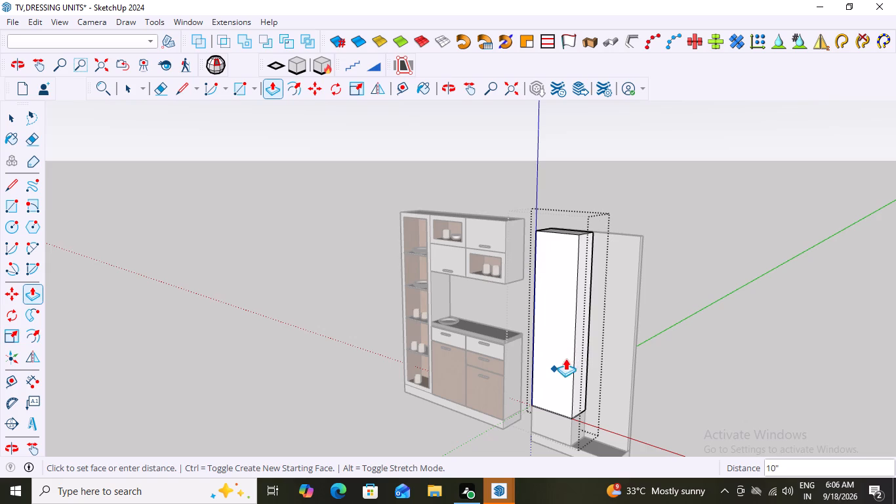
middle_click_drag(575, 362, 422, 349)
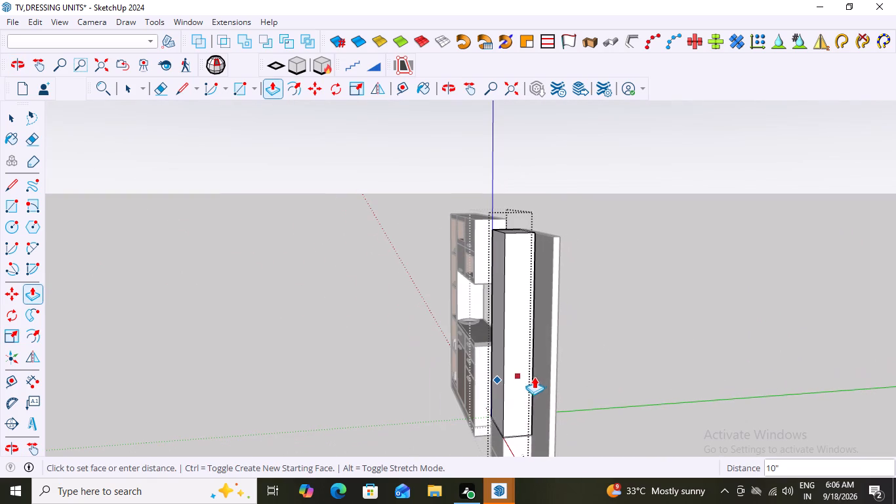
left_click(536, 376)
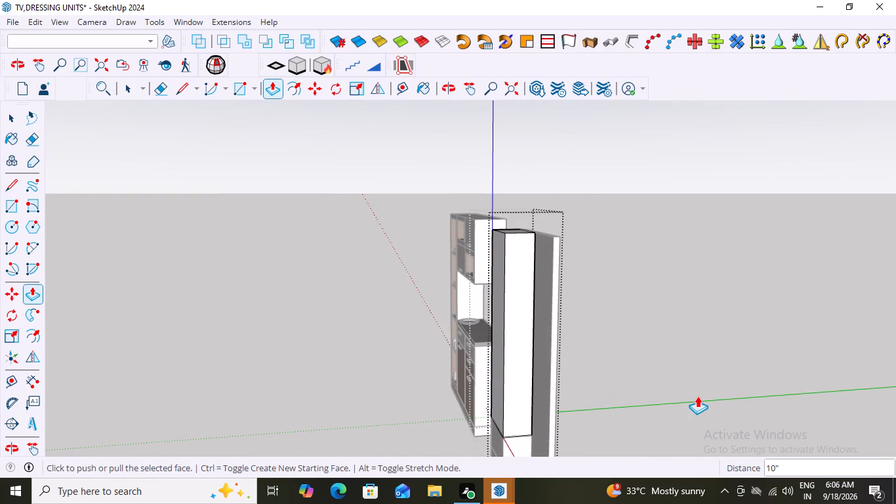
key("space")
middle_click_drag(672, 376, 674, 399)
left_click(707, 377)
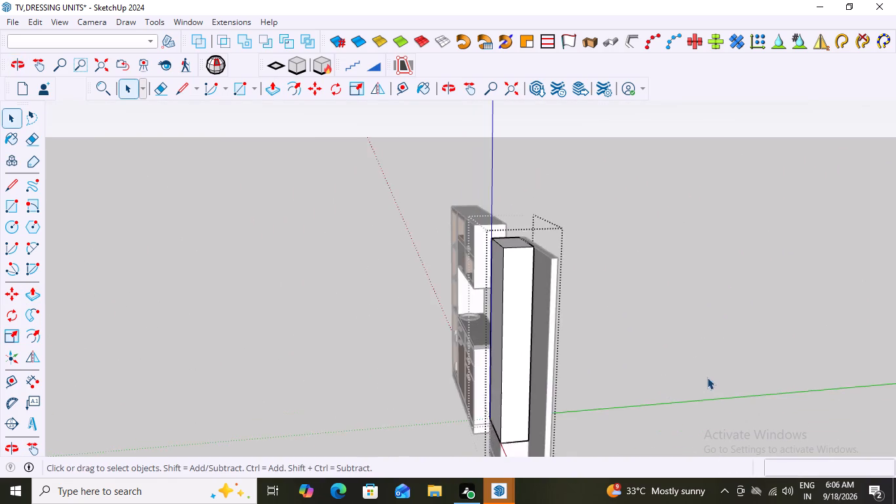
middle_click_drag(488, 383, 744, 408)
scroll(559, 337, "up", 2)
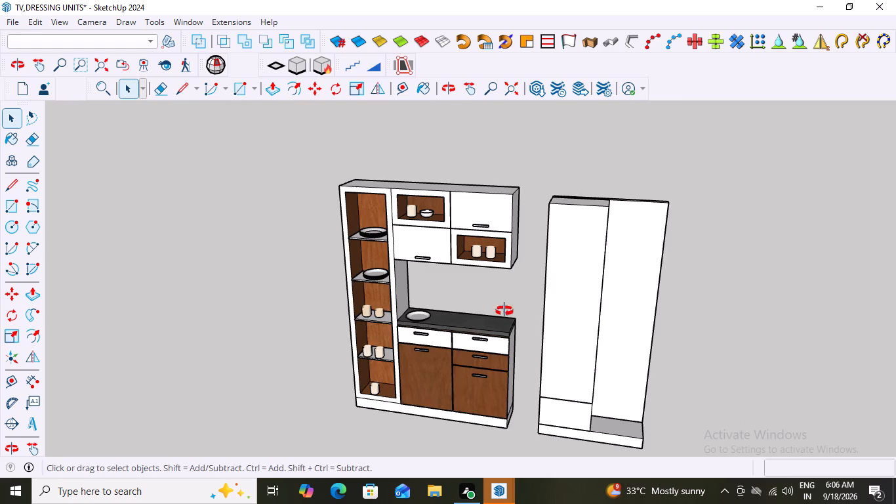
Delete the stray vertical edge on the side of the lower box where it meets the back panel.
middle_click_drag(504, 311, 661, 341)
scroll(620, 348, "up", 1)
scroll(485, 360, "up", 9)
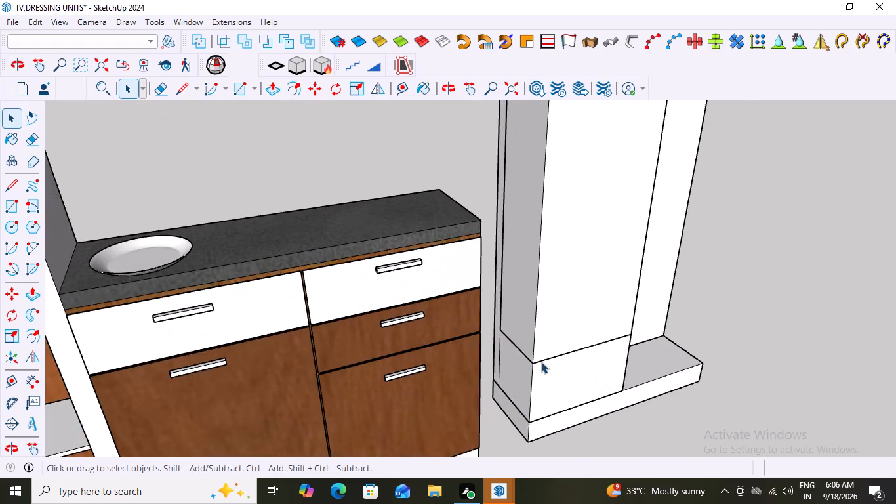
scroll(523, 351, "up", 6)
scroll(478, 383, "up", 1)
middle_click_drag(482, 384, 497, 388)
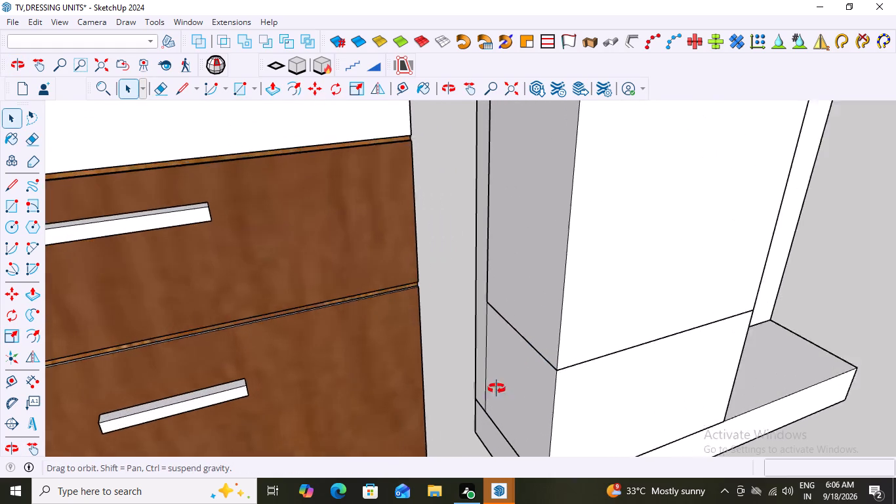
middle_click_drag(497, 388, 503, 393)
scroll(503, 393, "up", 4)
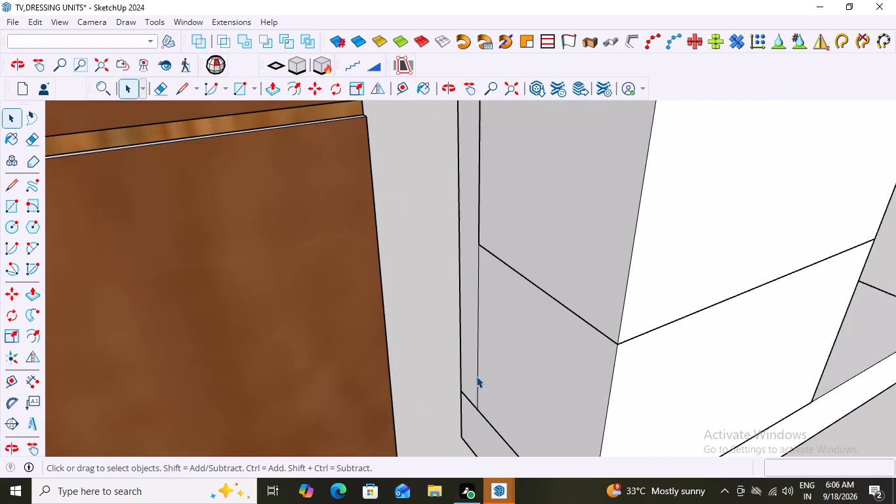
left_click(476, 376)
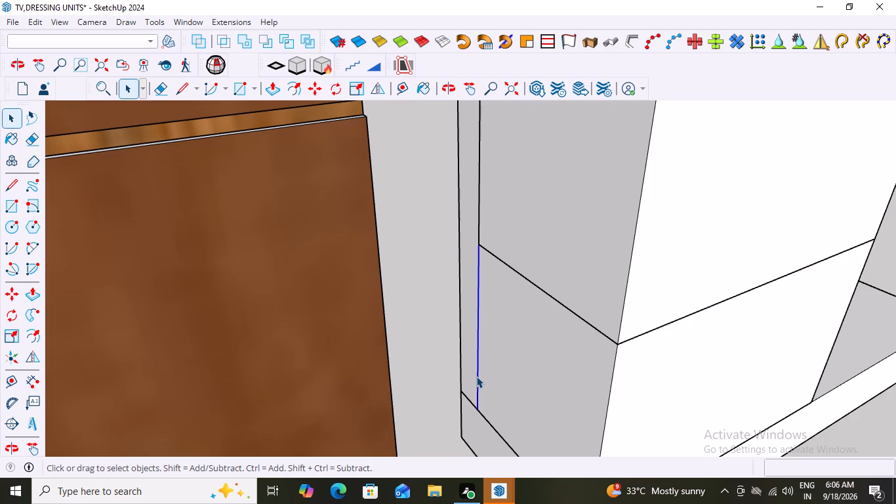
key("Delete")
Push/Pull the front face of the tall box inside its group 7" back towards the back panel, and leave the group.
scroll(476, 376, "down", 8)
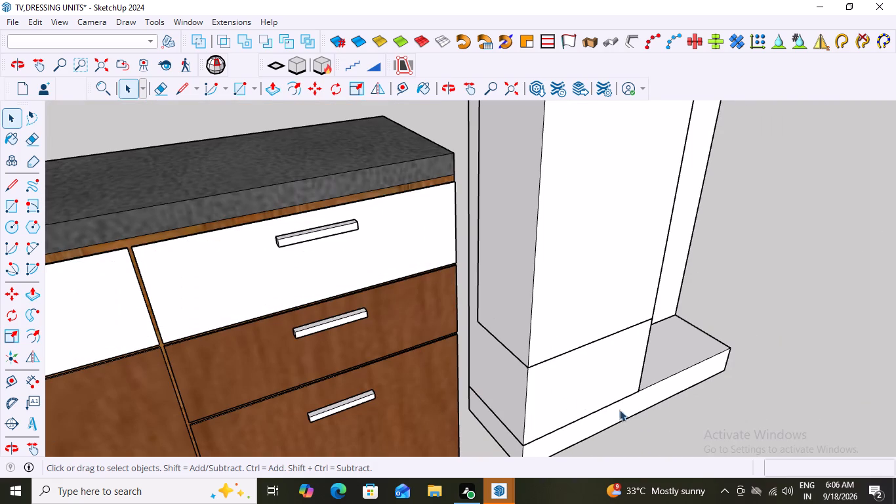
middle_click_drag(651, 419, 643, 369)
scroll(622, 376, "down", 15)
middle_click_drag(703, 373, 568, 351)
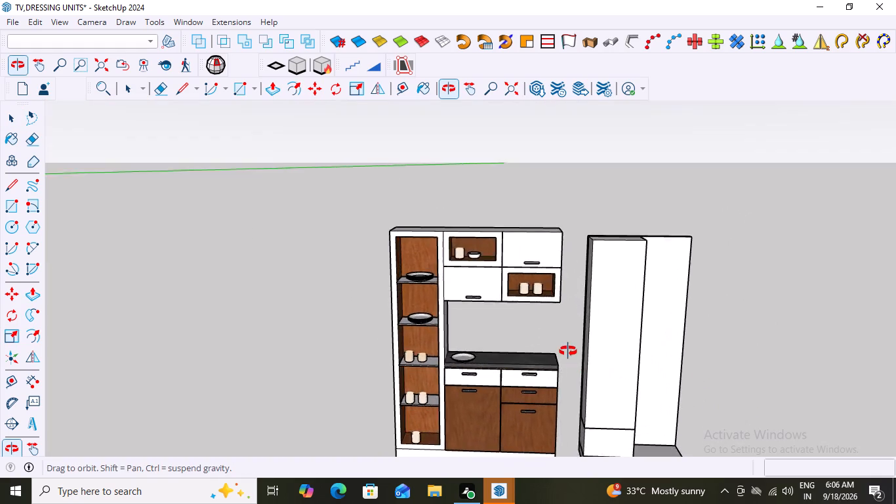
middle_click_drag(568, 351, 694, 440)
middle_click_drag(720, 320, 582, 335)
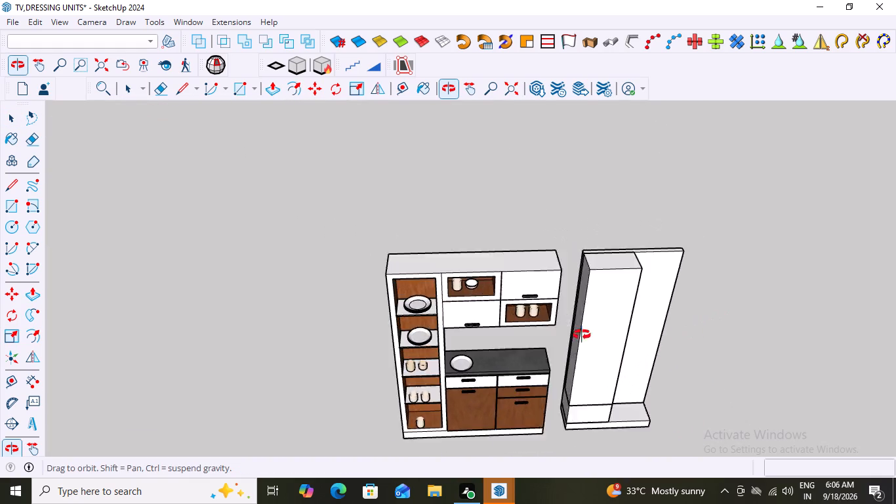
middle_click_drag(582, 335, 622, 198)
scroll(605, 442, "up", 2)
middle_click_drag(608, 419, 604, 444)
scroll(604, 444, "up", 5)
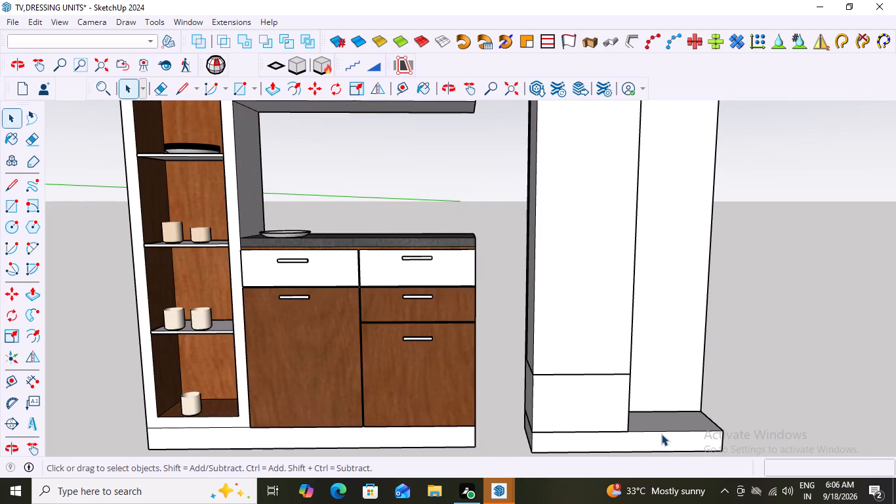
scroll(661, 434, "down", 8)
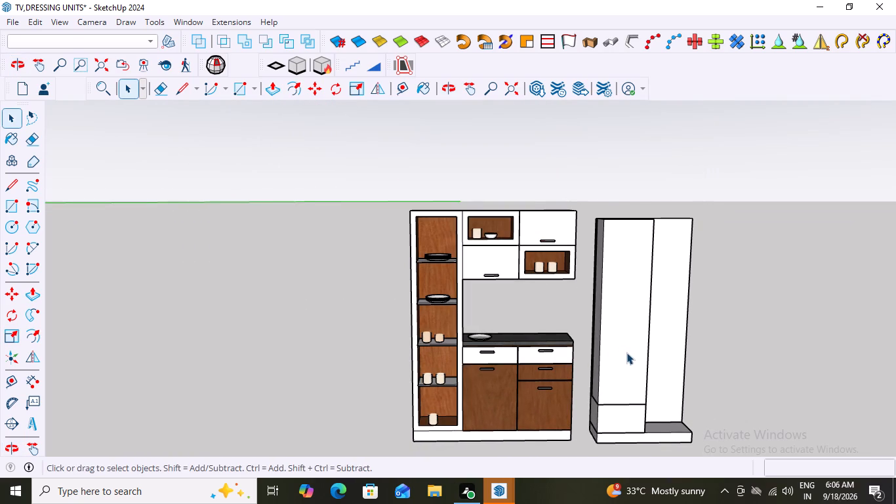
left_click(626, 352)
double_click(626, 352)
left_click(626, 352)
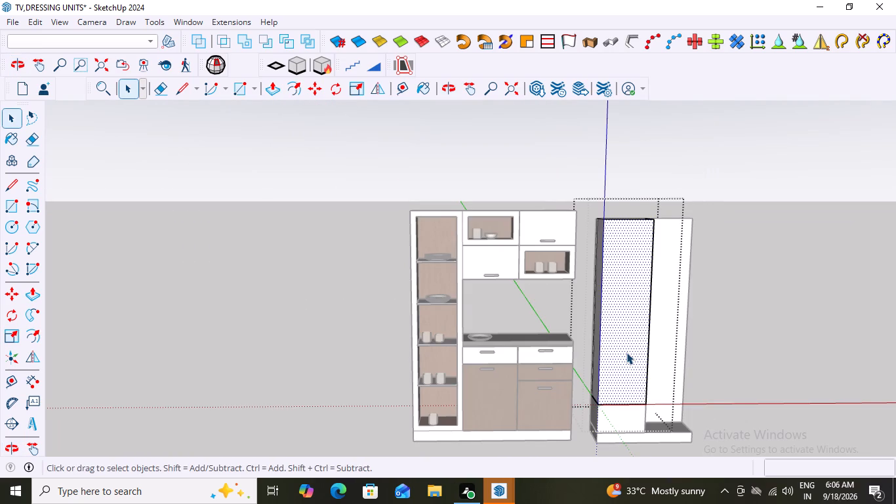
key("p")
left_click(626, 352)
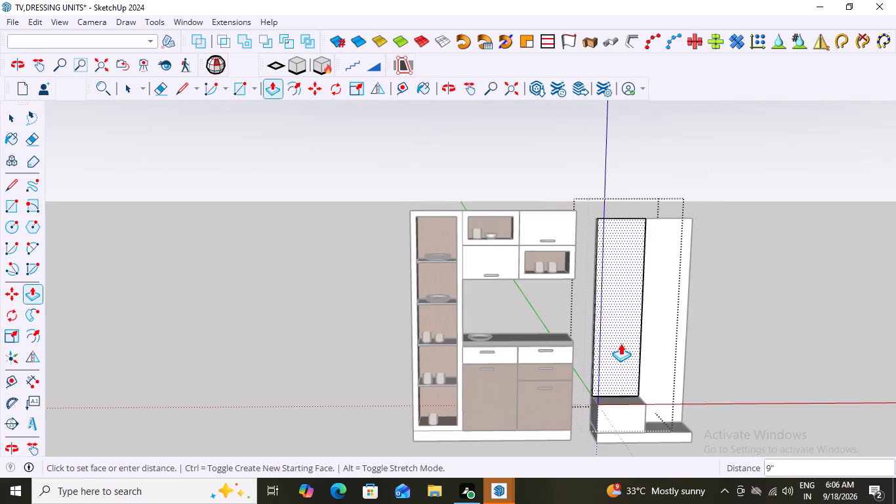
middle_click_drag(622, 346, 443, 323)
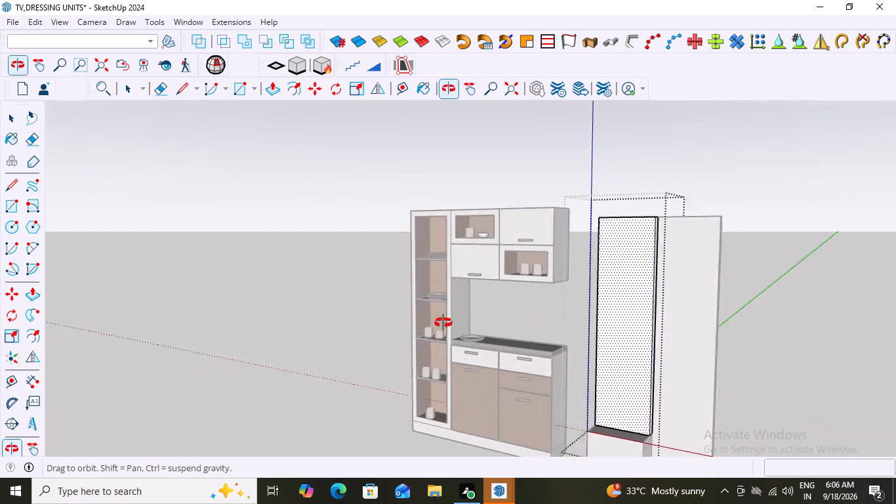
middle_click_drag(443, 323, 232, 288)
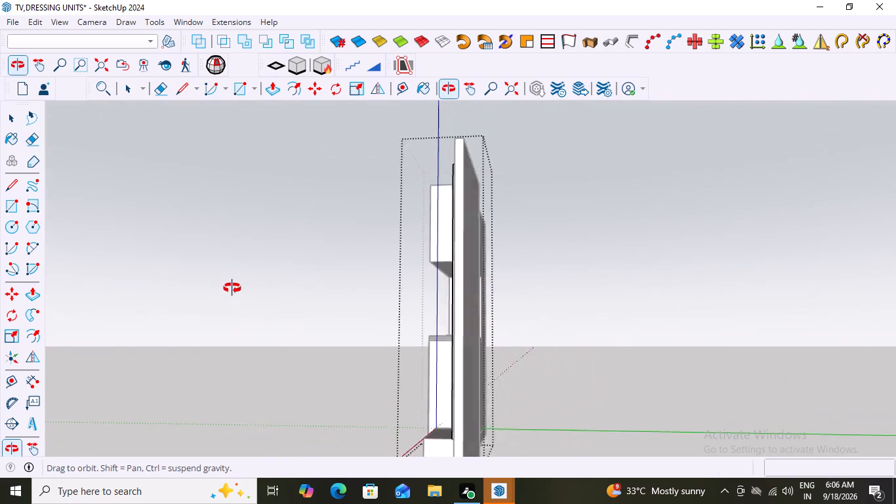
middle_click_drag(232, 288, 687, 402)
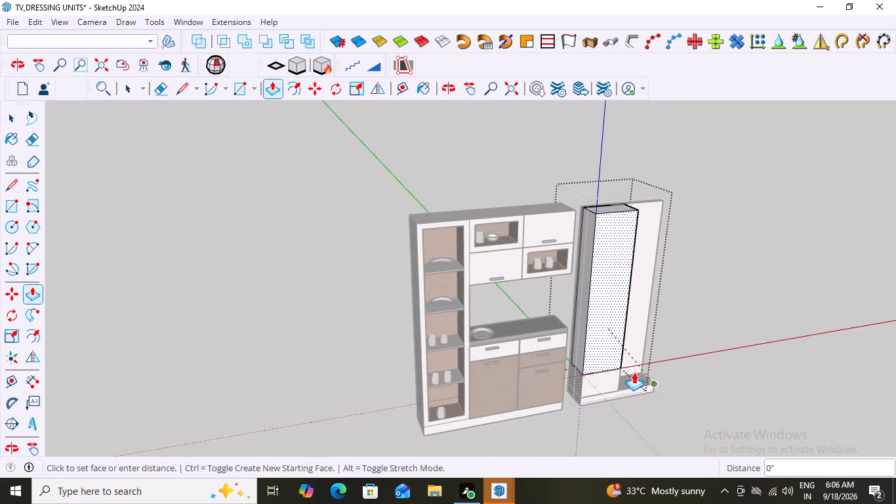
scroll(609, 352, "up", 12)
middle_click(609, 354)
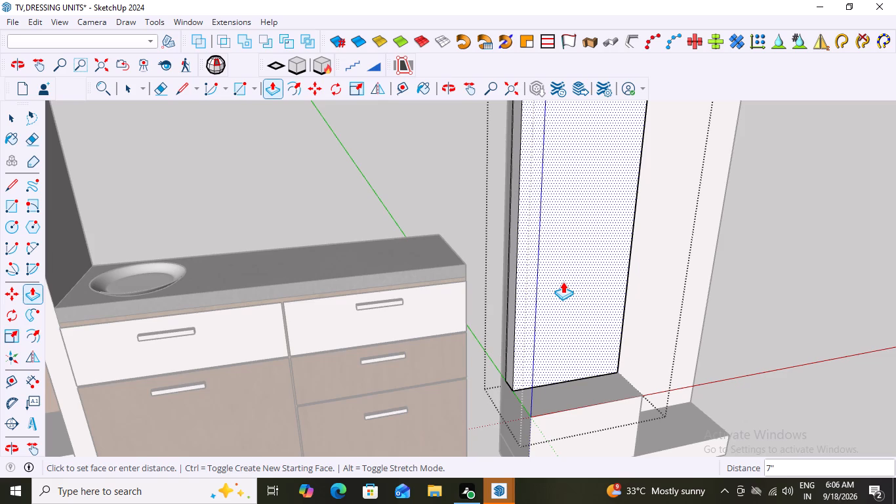
left_click(563, 282)
key("space")
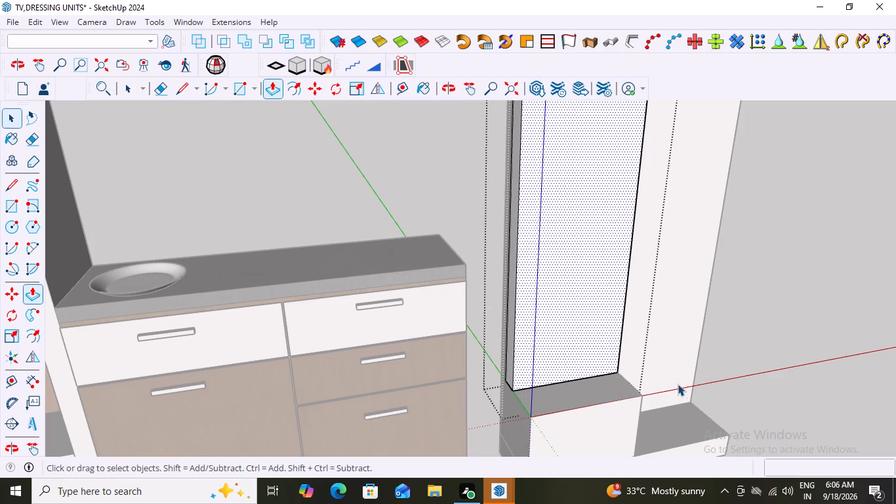
middle_click_drag(554, 371, 632, 379)
left_click(705, 298)
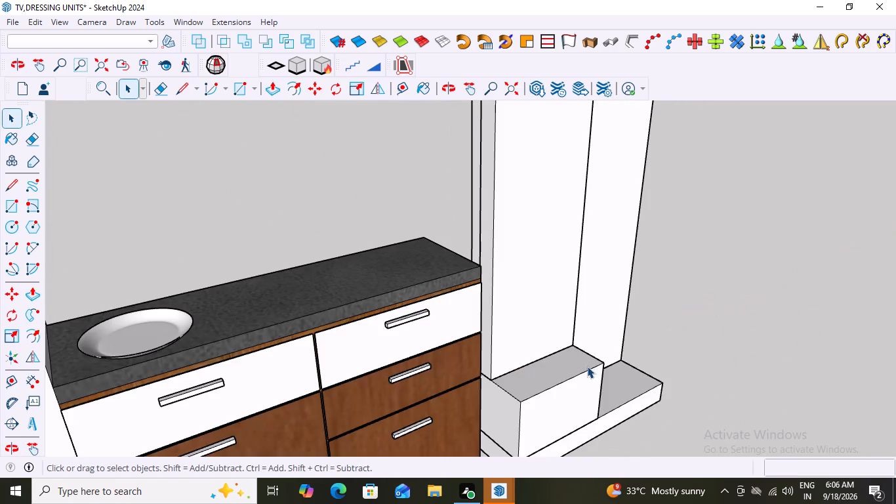
Examine the reduced tall box up close where it meets the lower box, and the whole unit from the front and above.
middle_click_drag(577, 370, 541, 362)
scroll(500, 394, "up", 7)
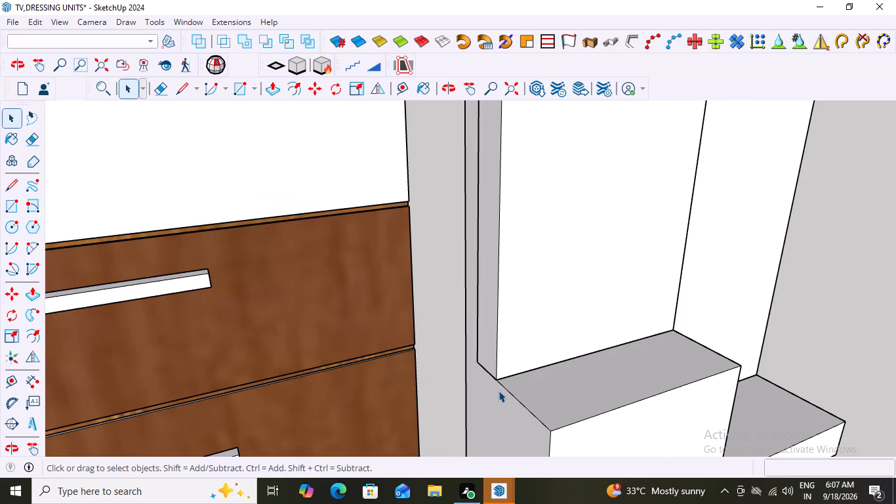
scroll(493, 385, "up", 2)
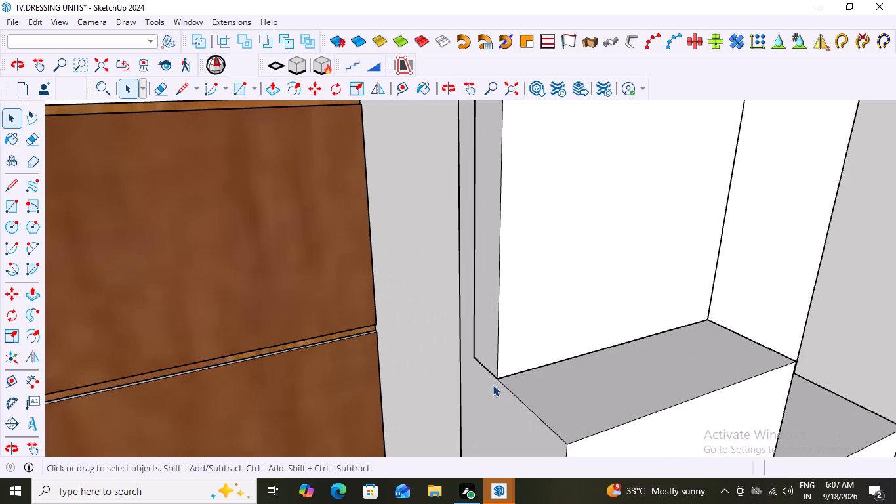
middle_click_drag(481, 385, 483, 375)
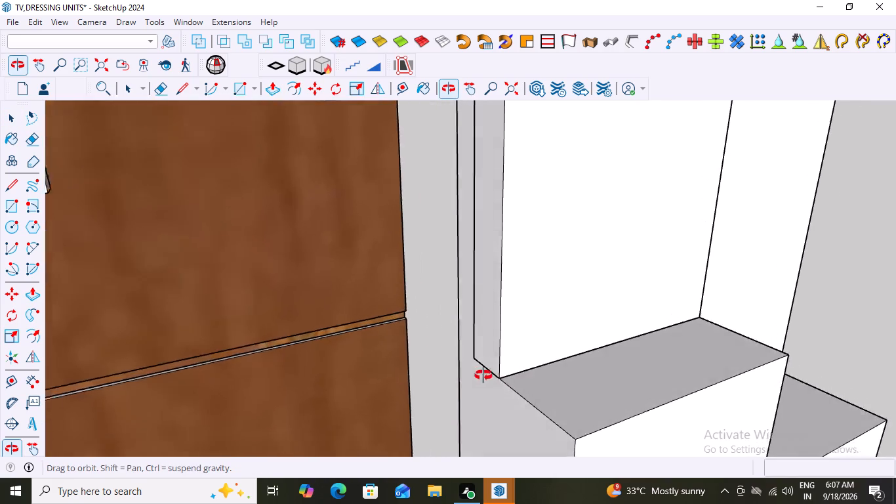
middle_click_drag(483, 375, 466, 365)
scroll(466, 365, "down", 19)
middle_click_drag(640, 382, 551, 388)
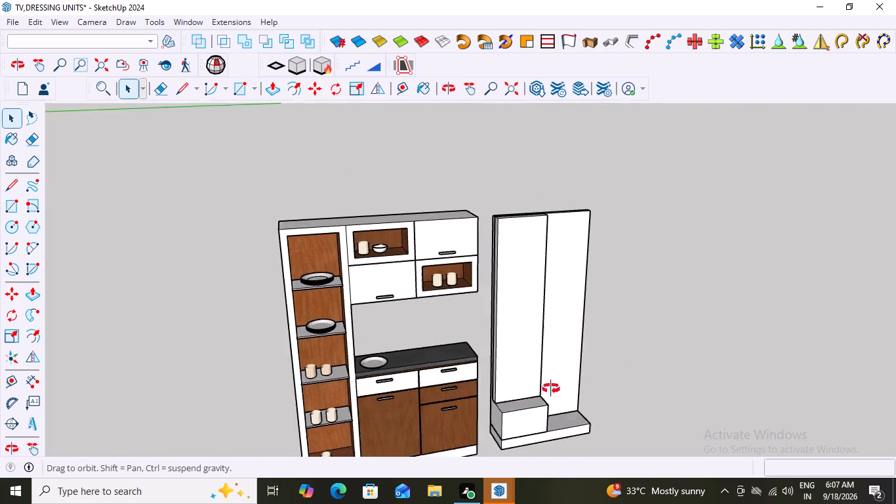
middle_click_drag(551, 388, 587, 394)
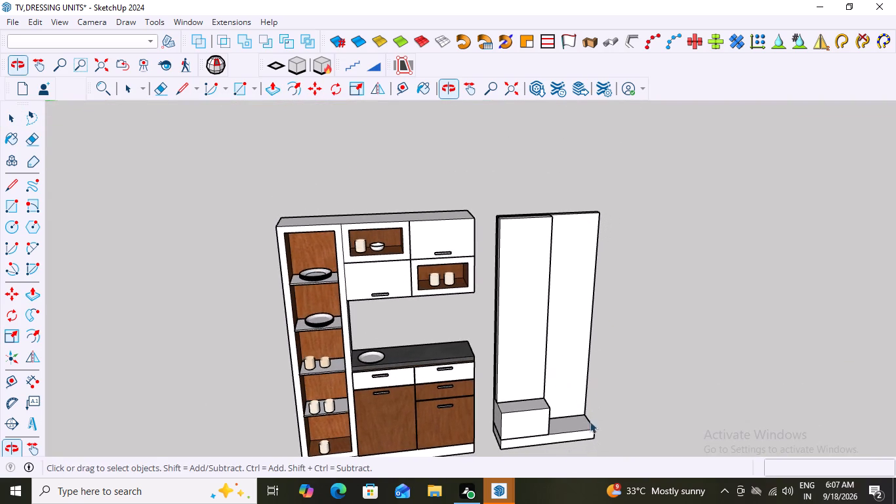
scroll(557, 459, "up", 3)
scroll(561, 402, "up", 6)
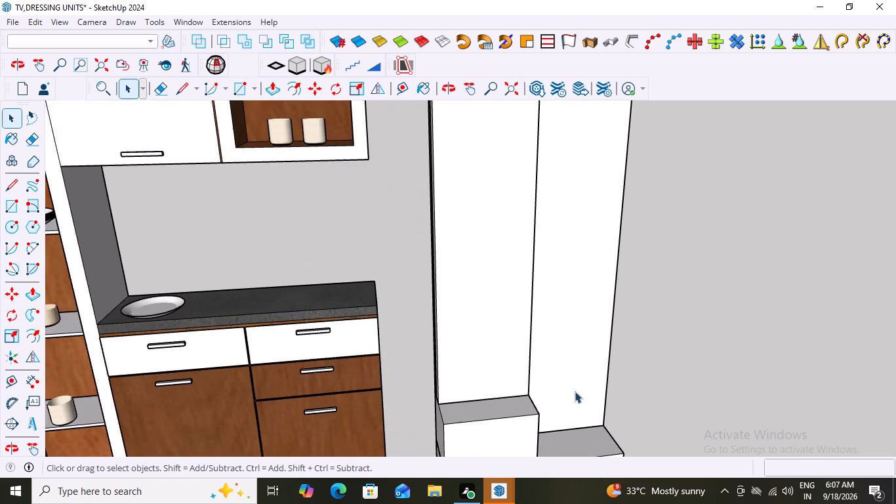
scroll(598, 356, "down", 10)
middle_click_drag(596, 360, 558, 331)
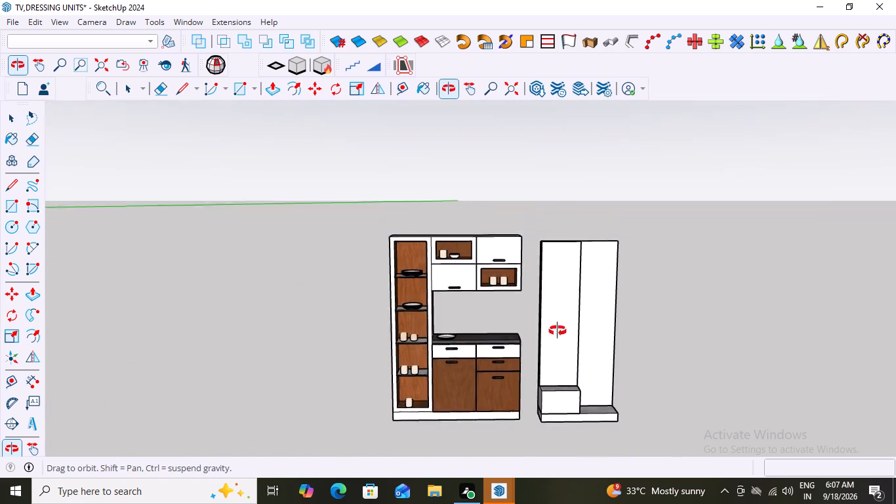
middle_click_drag(558, 331, 549, 340)
scroll(558, 383, "down", 4)
scroll(606, 398, "up", 8)
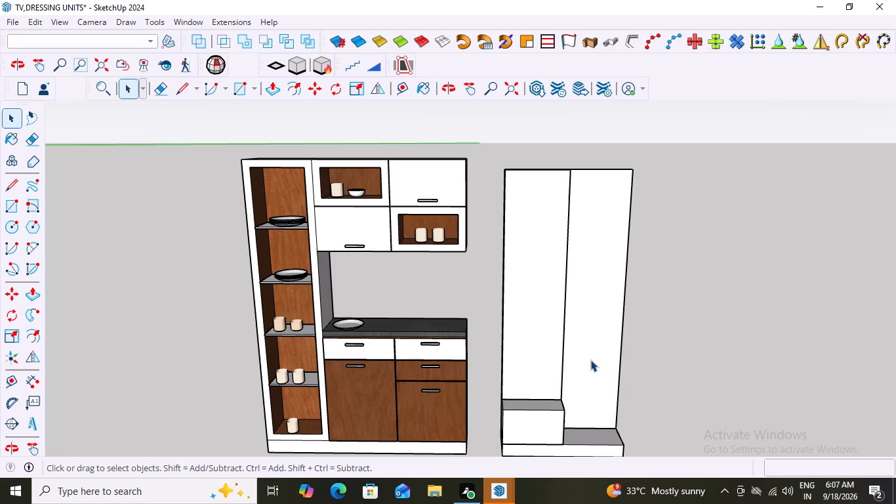
scroll(583, 327, "down", 4)
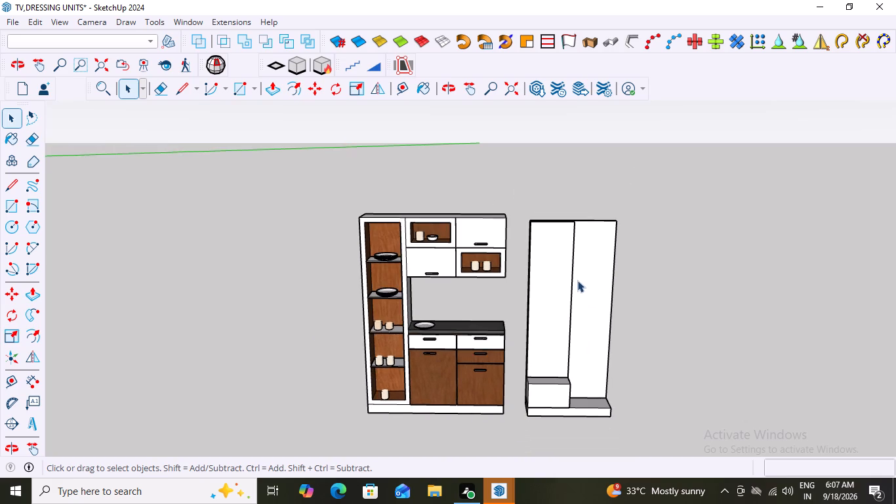
middle_click_drag(573, 263, 576, 286)
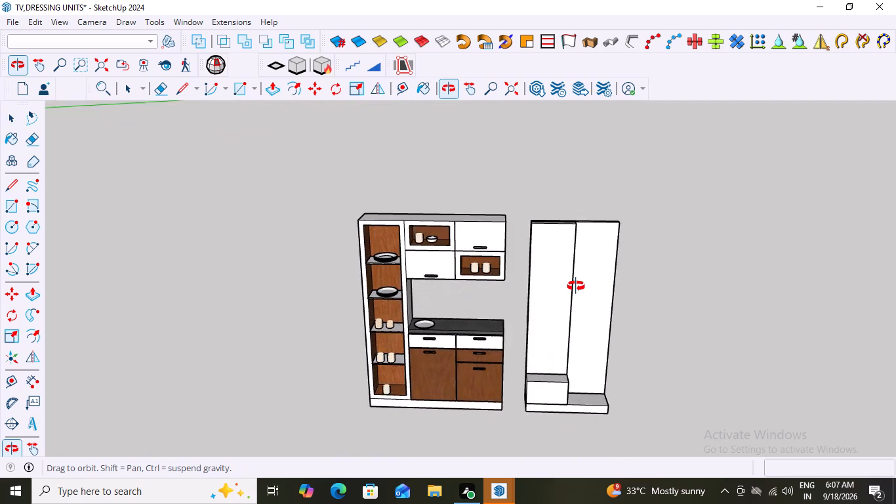
middle_click_drag(576, 286, 573, 236)
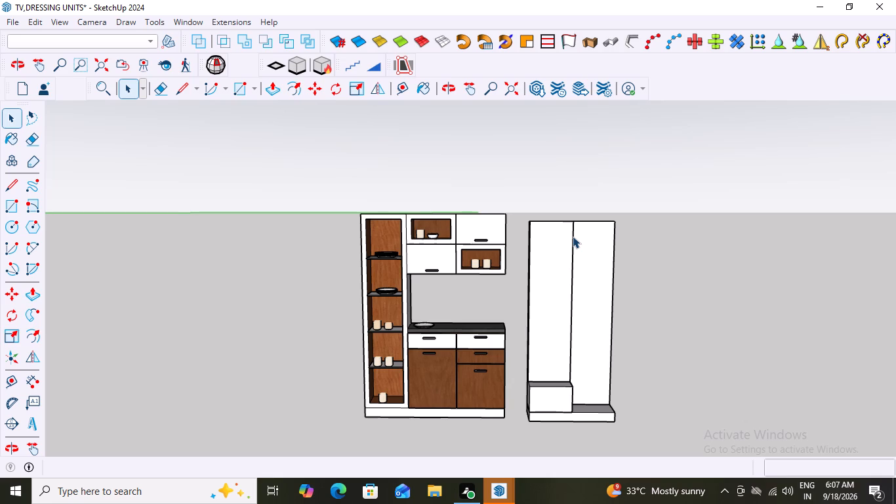
middle_click_drag(566, 230, 556, 370)
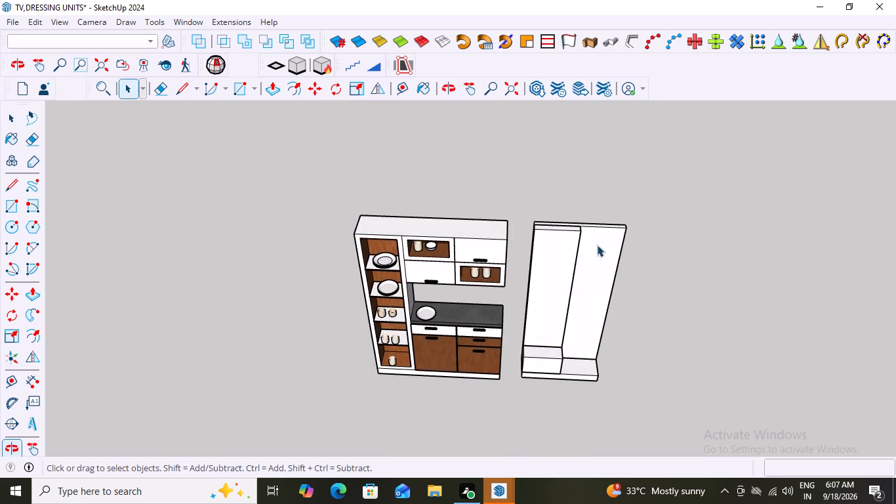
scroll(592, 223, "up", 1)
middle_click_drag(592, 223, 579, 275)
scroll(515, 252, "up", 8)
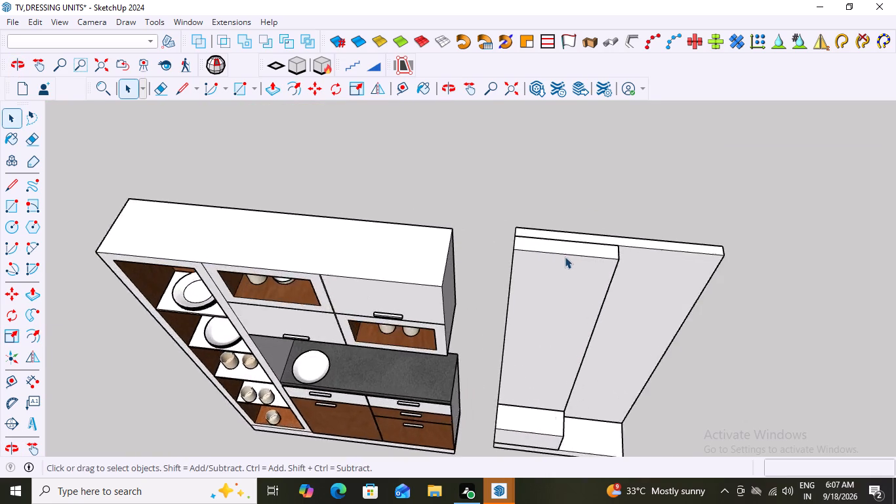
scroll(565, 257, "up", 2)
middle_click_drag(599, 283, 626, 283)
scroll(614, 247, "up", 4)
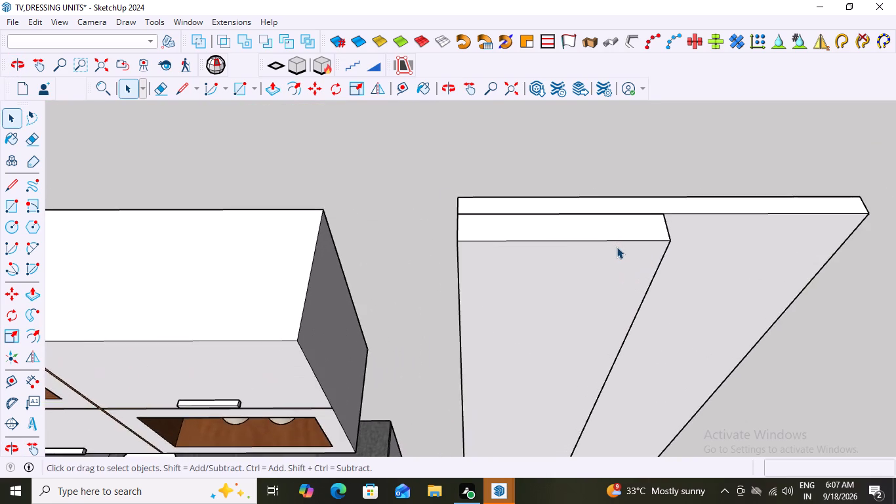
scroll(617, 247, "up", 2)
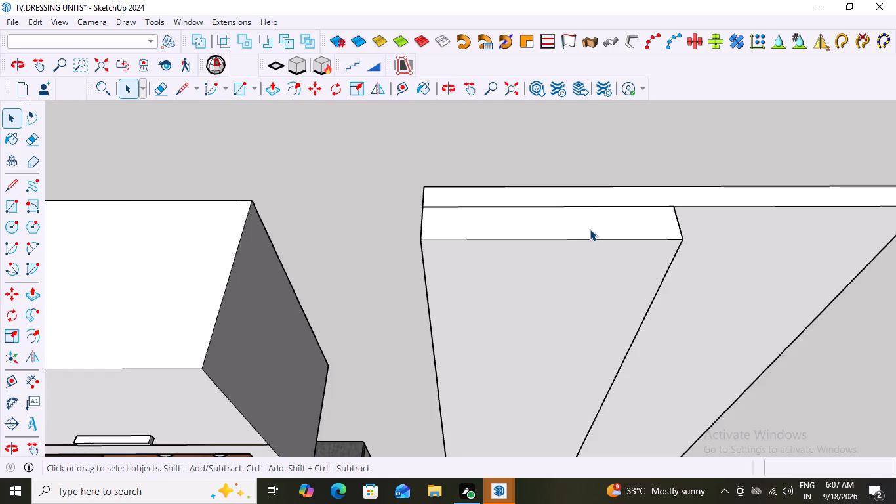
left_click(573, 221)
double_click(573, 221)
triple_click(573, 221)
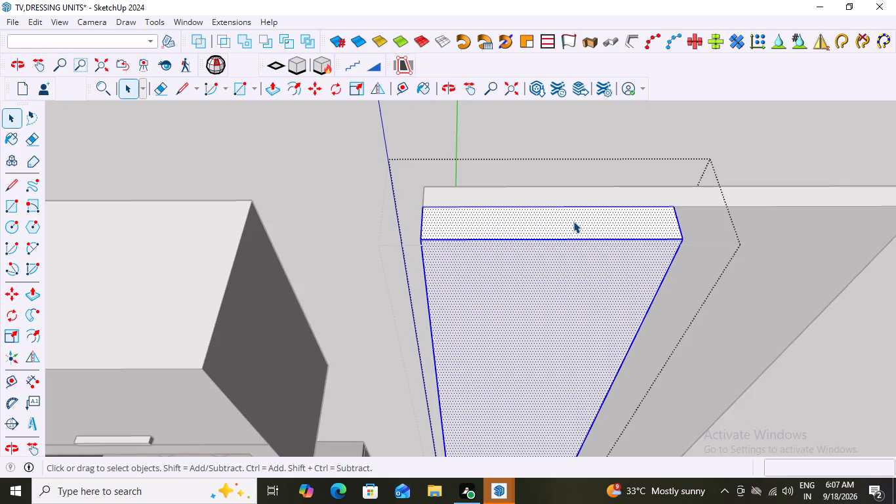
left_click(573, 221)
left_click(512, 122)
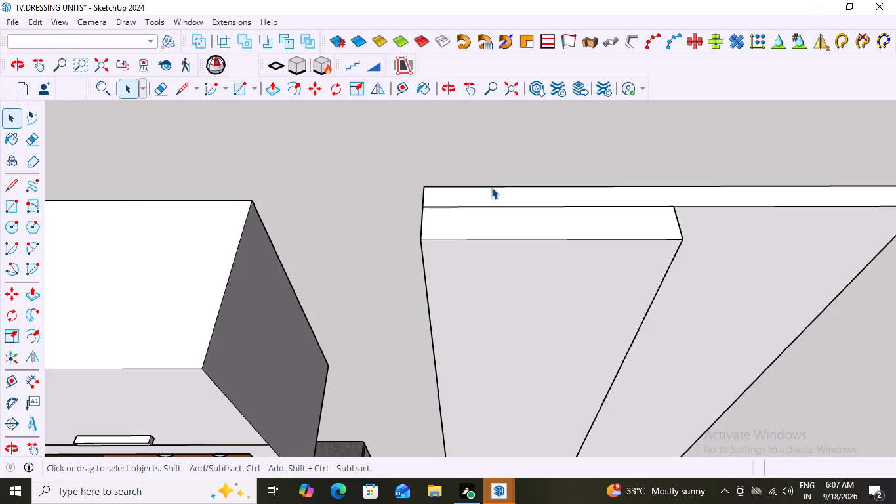
Draw a 1' 6" by 3" rectangle covering the top of the tall box, from its back corner to the opposite front corner.
key("r")
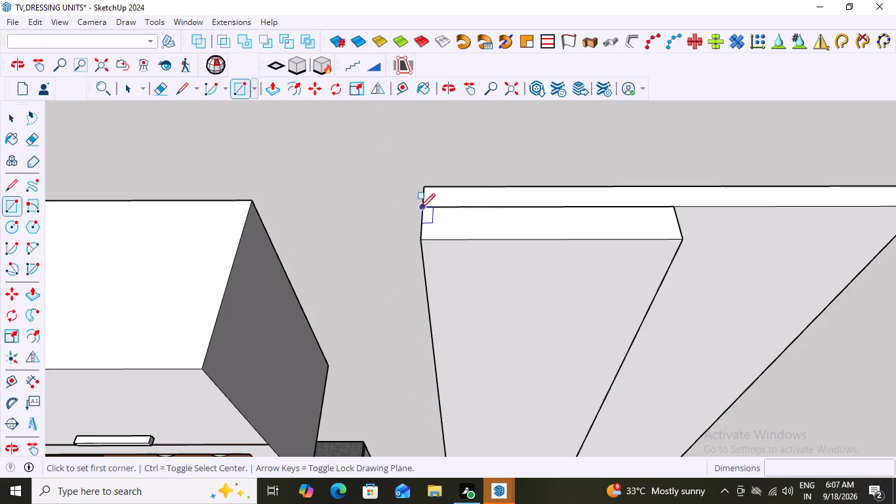
left_click(420, 208)
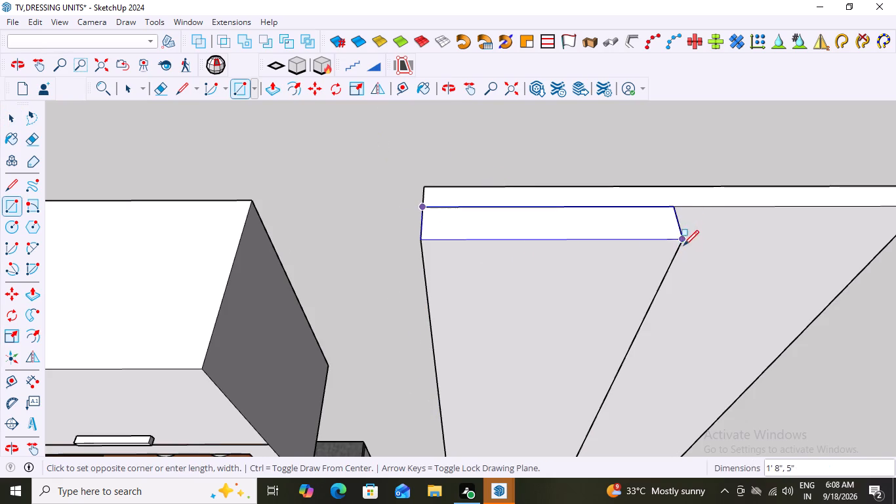
left_click(679, 241)
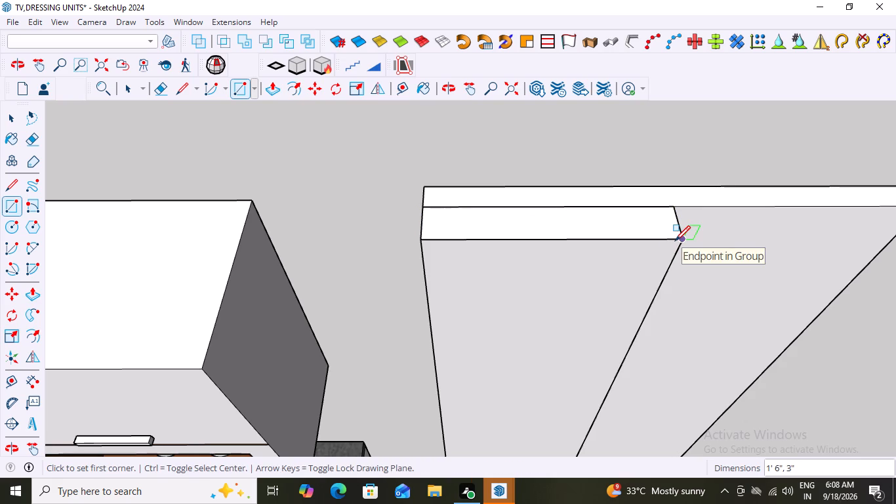
Push/Pull the new rectangle on top of the tall box up 1" to form a top slab.
key("space")
left_click(605, 224)
left_click(605, 224)
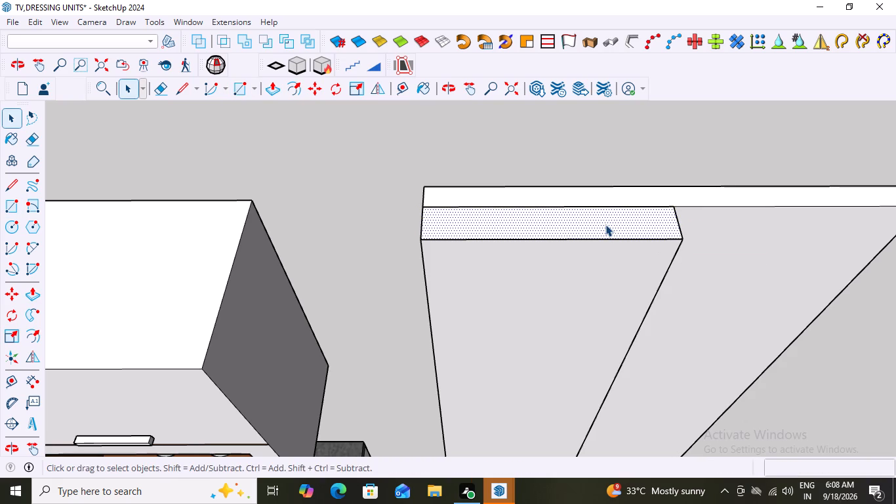
key("p")
left_click(609, 219)
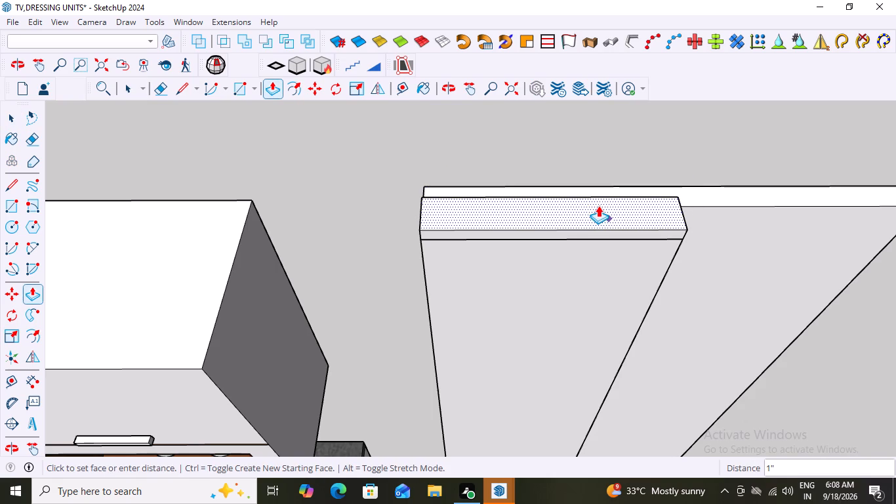
middle_click_drag(598, 205, 603, 118)
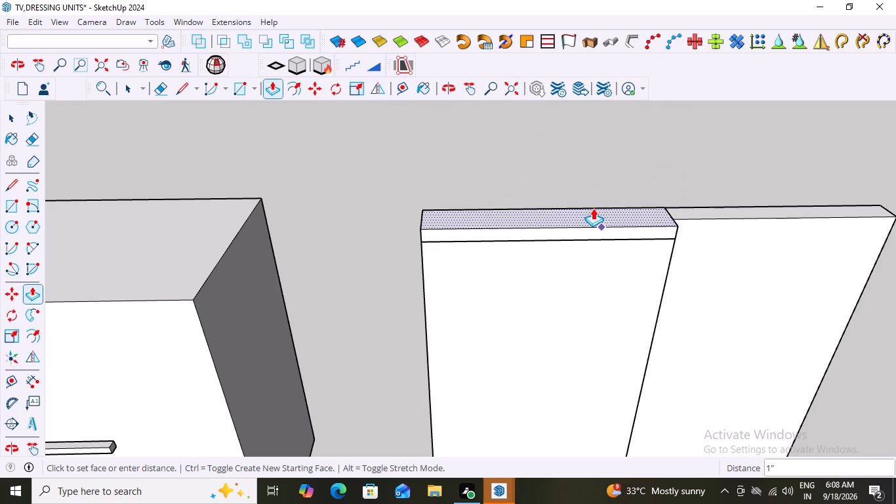
left_click(593, 208)
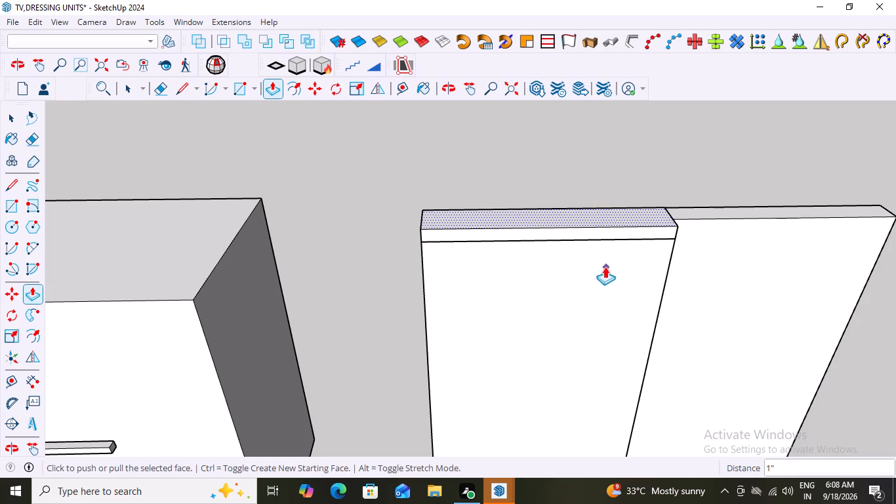
Select the 1" top slab together with all the geometry connected to it.
middle_click_drag(605, 264, 600, 195)
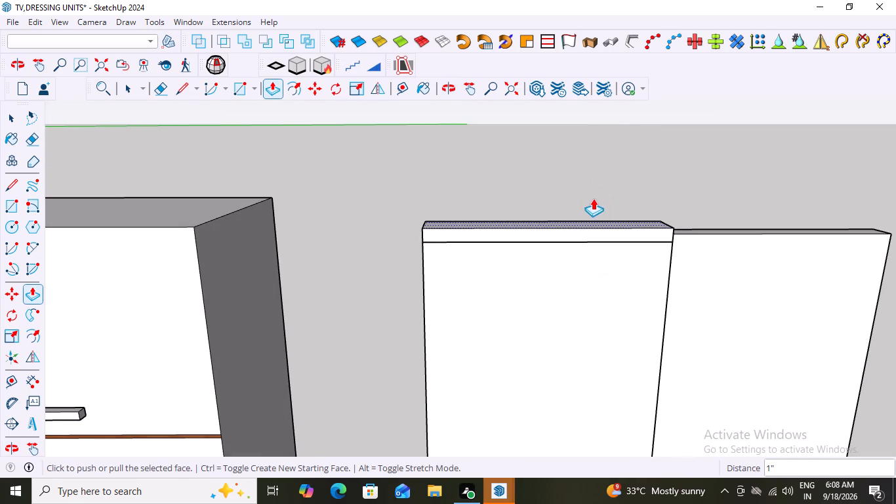
key("space")
double_click(580, 229)
left_click(580, 229)
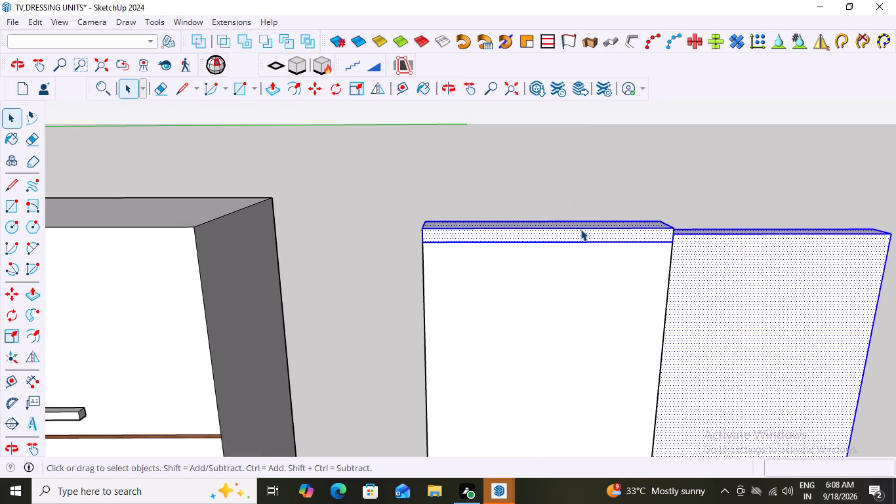
double_click(580, 229)
double_click(580, 229)
left_click(573, 235)
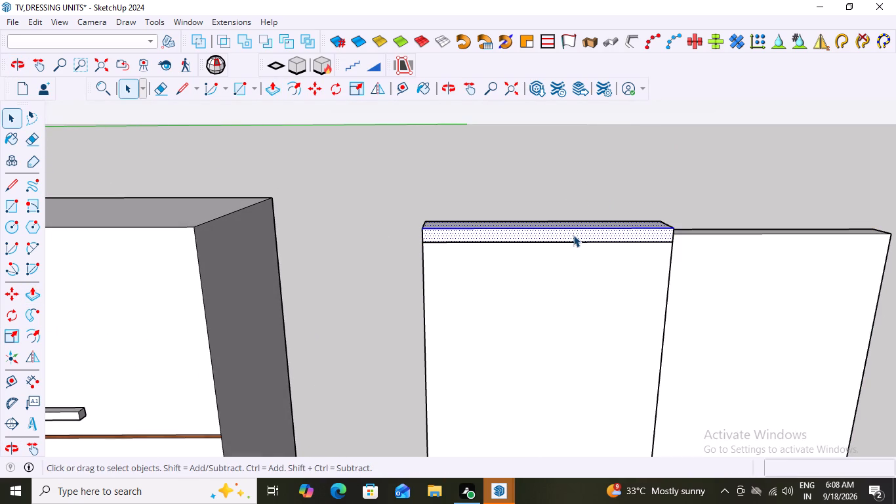
triple_click(573, 235)
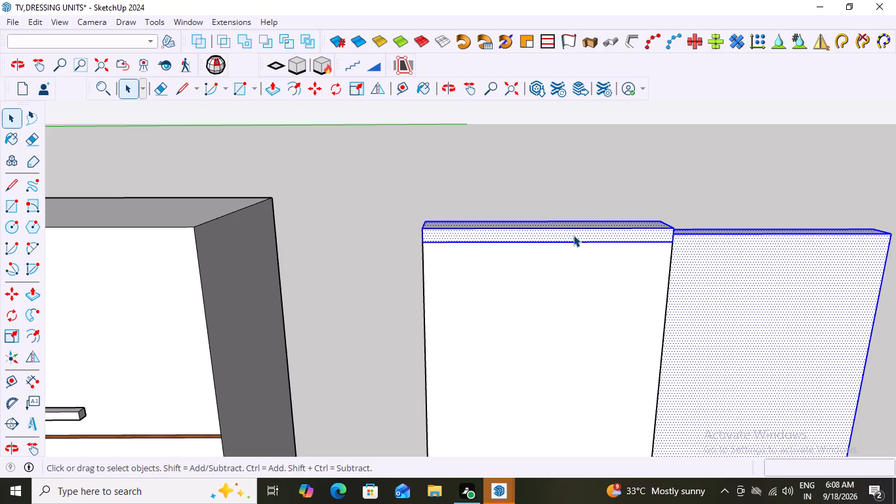
left_click(573, 235)
double_click(573, 235)
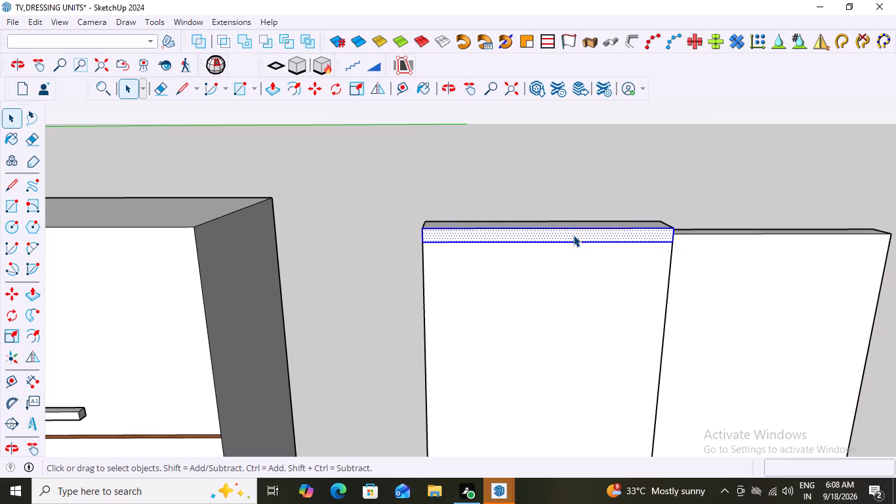
left_click(573, 235)
left_click(573, 235)
left_click(573, 235)
left_click(573, 235)
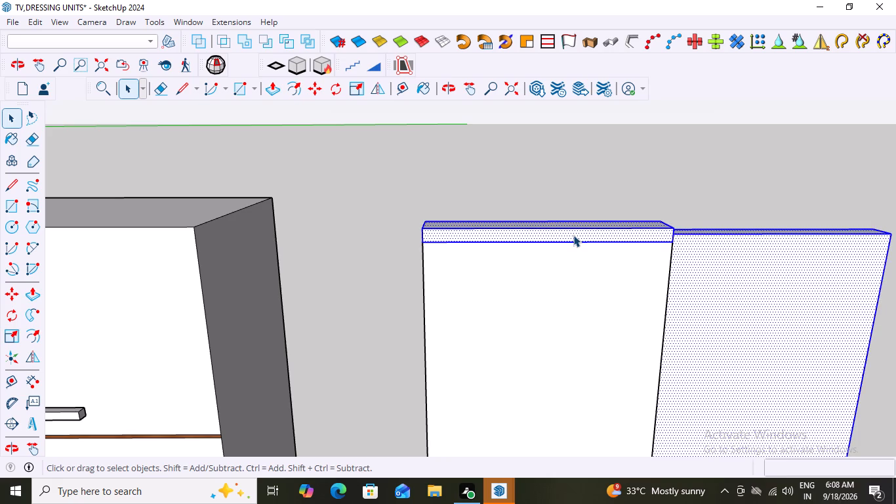
Remove the back panel's front face, top face and long top edges from the selection, keeping the top slab selected.
middle_click_drag(638, 244, 409, 243)
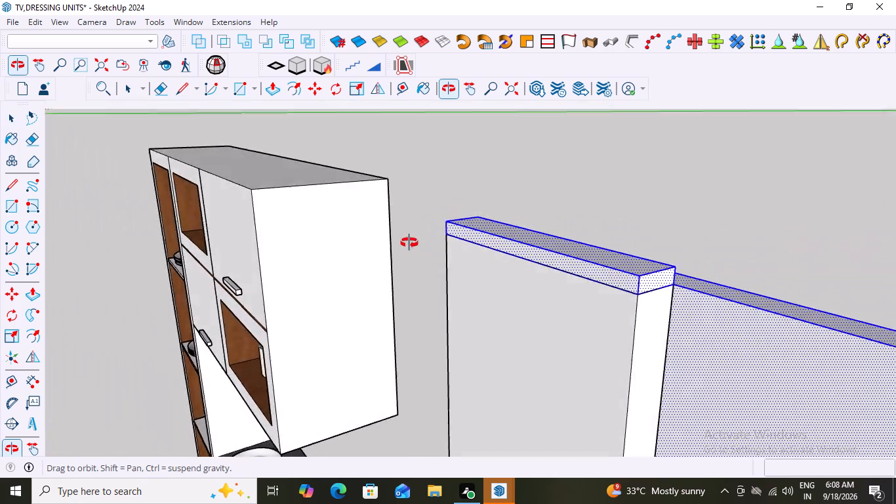
middle_click_drag(409, 243, 644, 414)
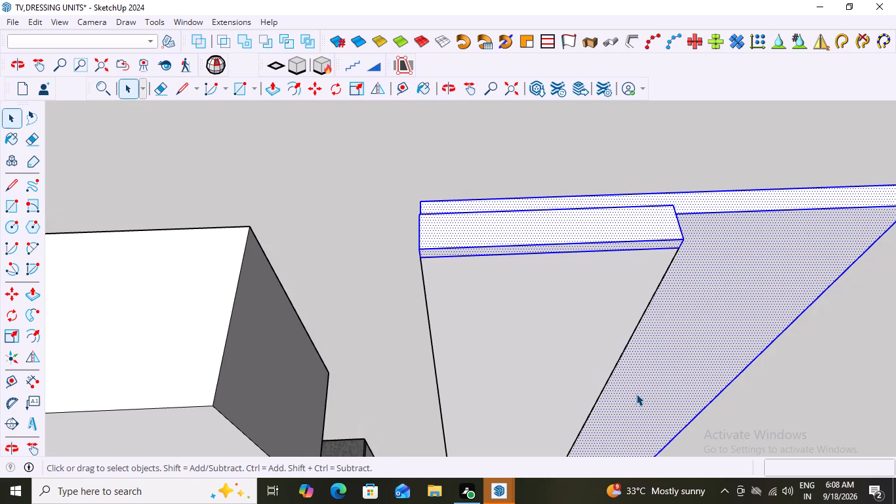
left_click(725, 233, "shift")
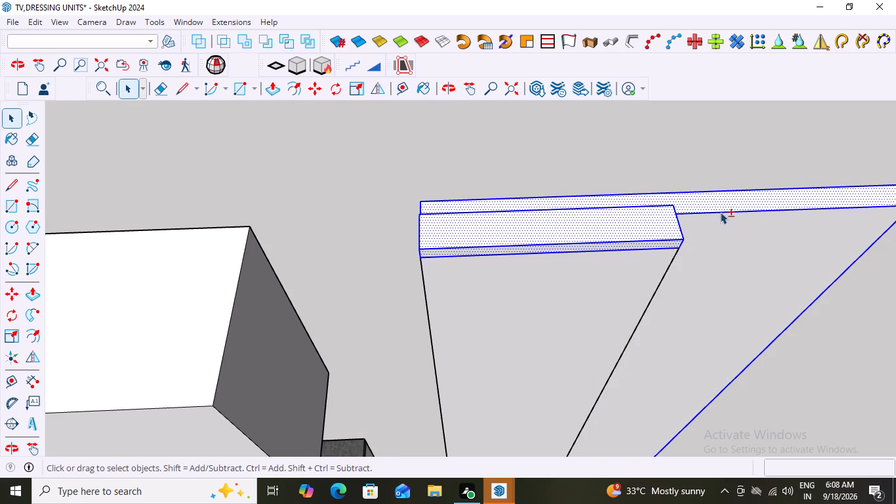
left_click(723, 199, "shift")
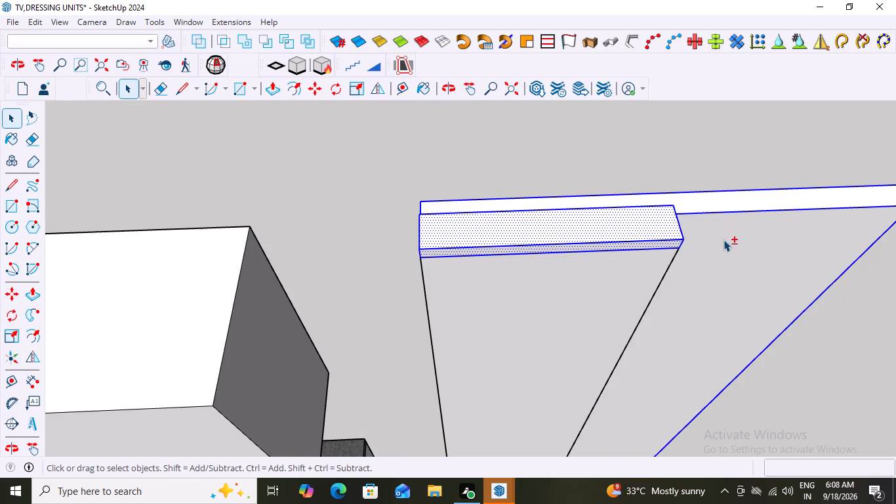
scroll(727, 244, "down", 2, "shift")
middle_click_drag(712, 242, 677, 102)
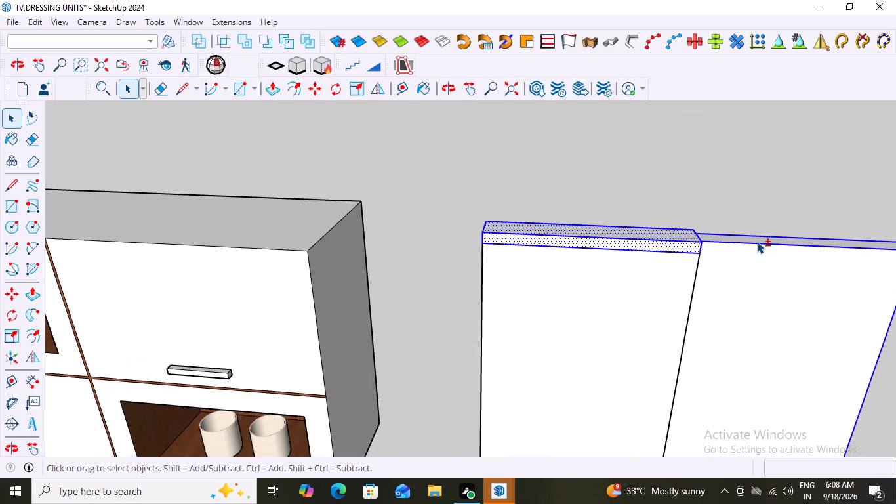
left_click(757, 241, "shift")
left_click(764, 239, "shift")
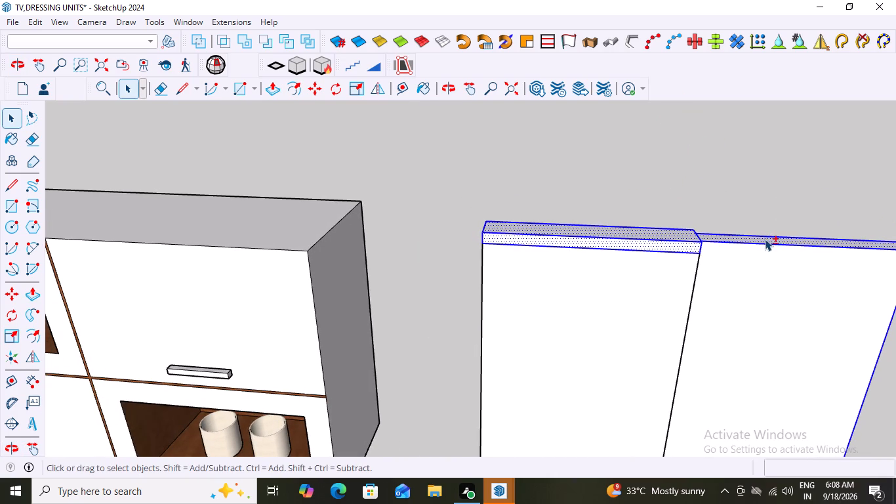
middle_click_drag(756, 270, 785, 355, "shift")
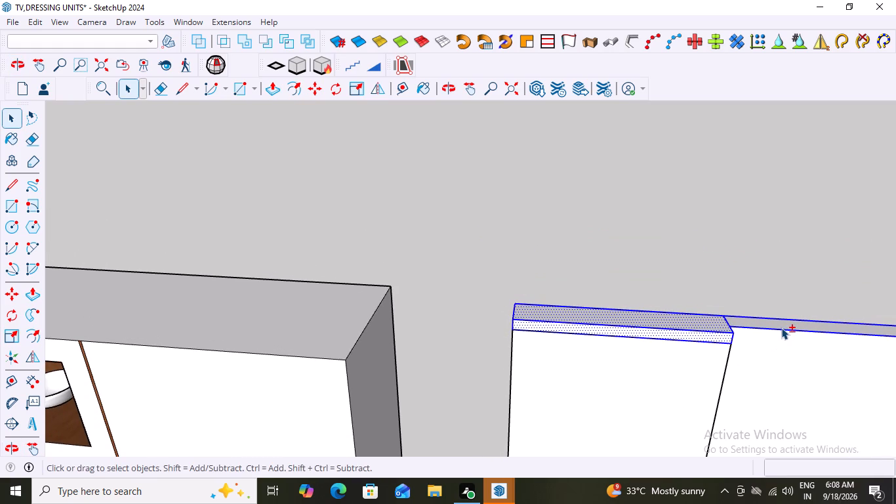
left_click(782, 329, "shift")
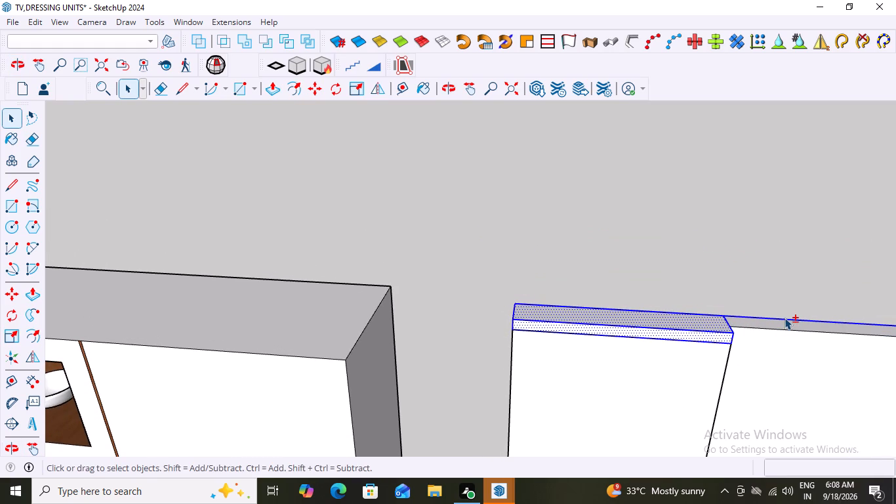
left_click(784, 318, "shift")
Remove the back panel's narrow side face and its vertical and top edges beside the slab from the selection.
scroll(776, 322, "down", 12, "shift")
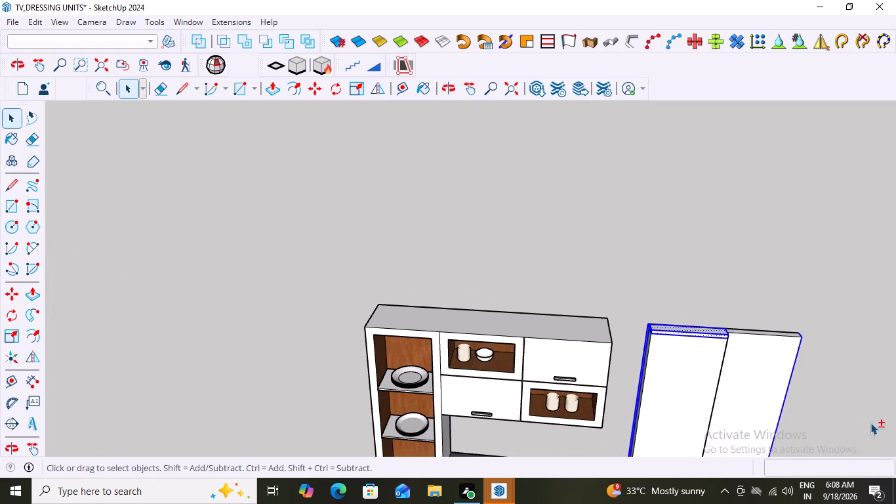
scroll(759, 407, "up", 3, "shift")
scroll(668, 402, "up", 4, "shift")
scroll(558, 364, "up", 3, "shift")
middle_click_drag(668, 314, 746, 345, "shift")
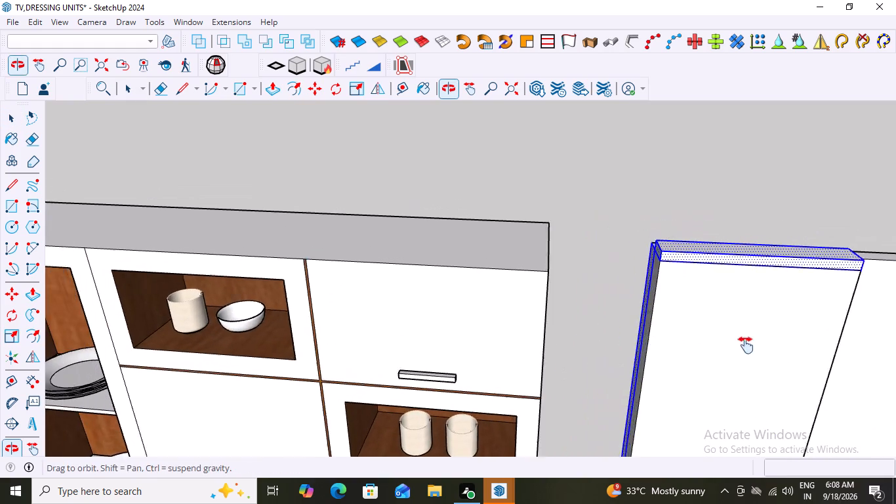
middle_click_drag(746, 345, 773, 348, "shift")
scroll(663, 295, "up", 14, "shift")
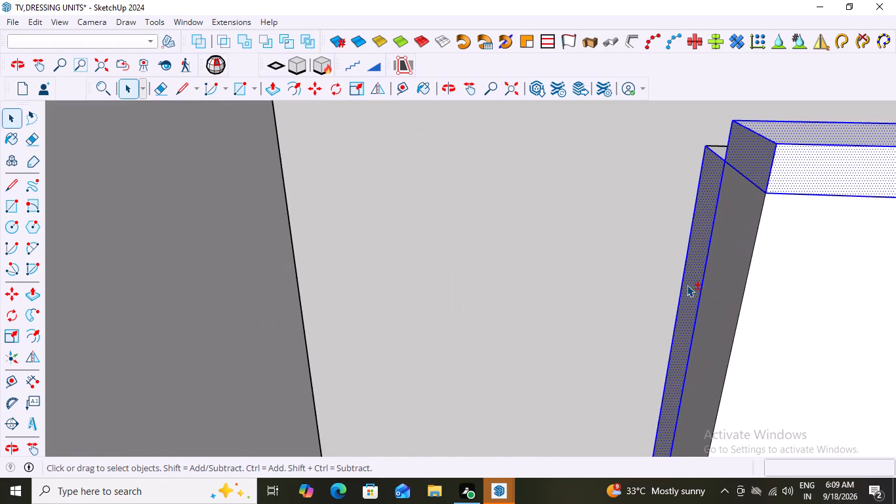
left_click(706, 261, "shift")
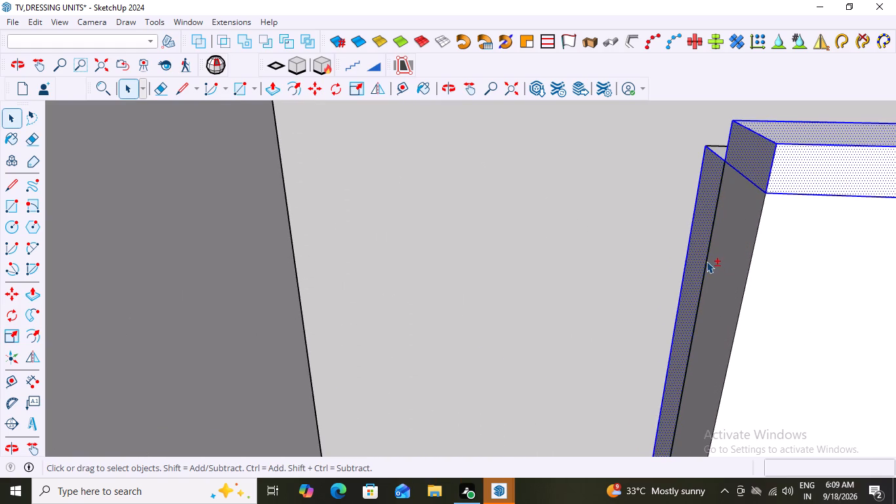
left_click(695, 253, "shift")
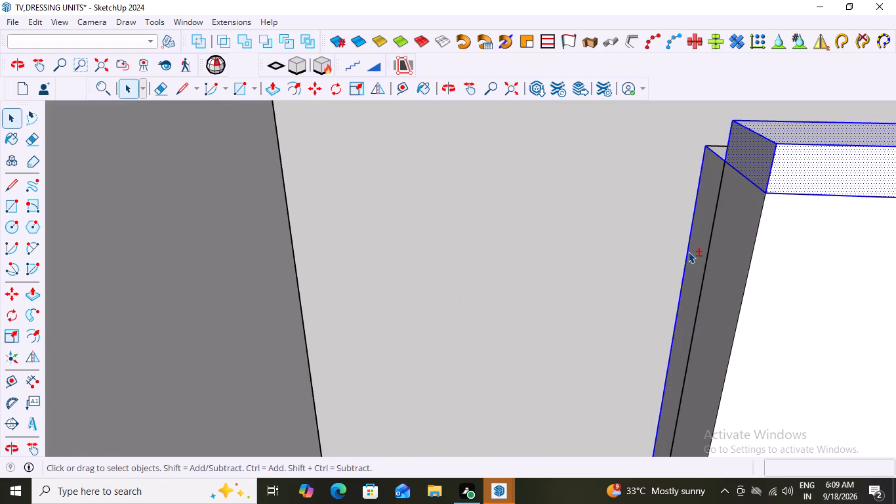
left_click(687, 249, "shift")
scroll(650, 258, "down", 6, "shift")
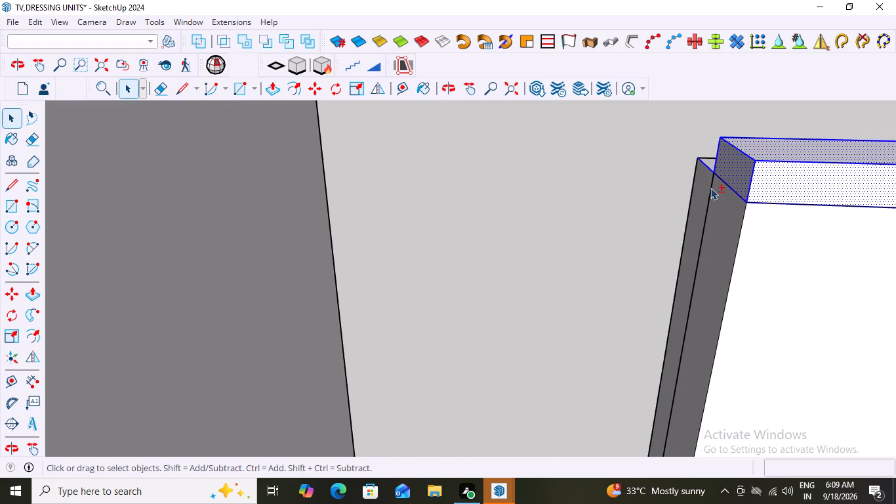
middle_click_drag(701, 186, 703, 318)
scroll(722, 148, "up", 2, "shift")
scroll(739, 216, "up", 2, "shift")
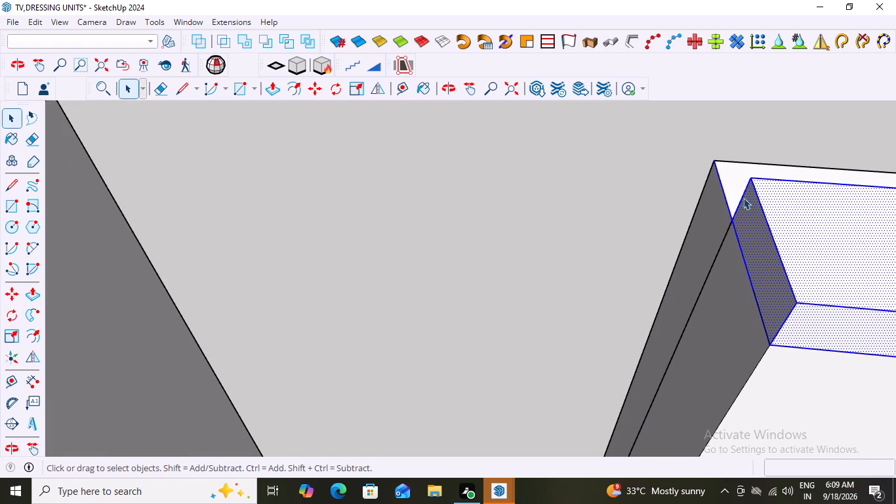
left_click(726, 201, "shift")
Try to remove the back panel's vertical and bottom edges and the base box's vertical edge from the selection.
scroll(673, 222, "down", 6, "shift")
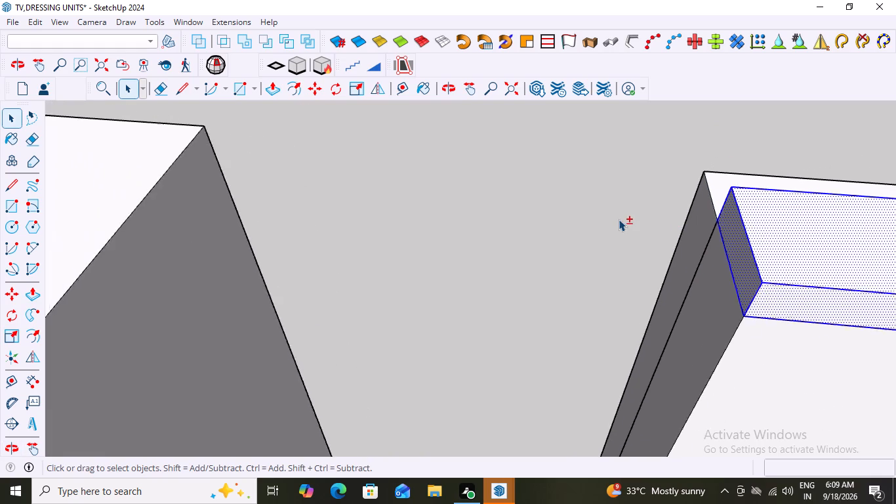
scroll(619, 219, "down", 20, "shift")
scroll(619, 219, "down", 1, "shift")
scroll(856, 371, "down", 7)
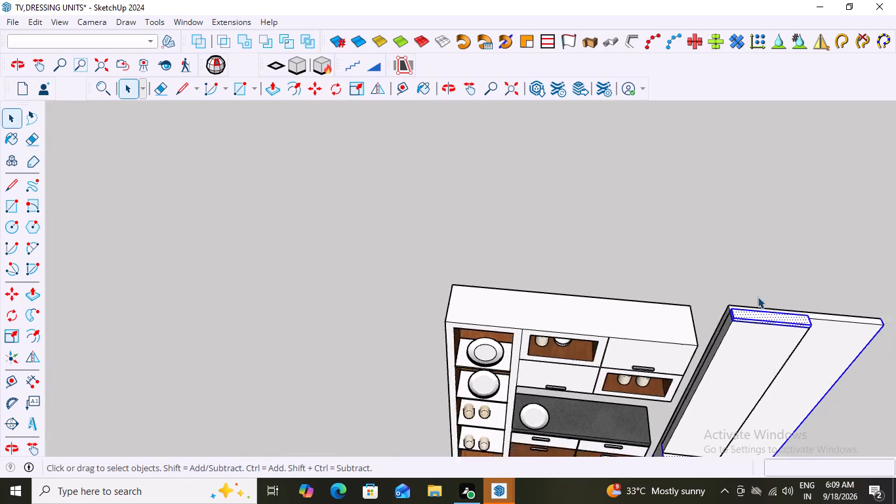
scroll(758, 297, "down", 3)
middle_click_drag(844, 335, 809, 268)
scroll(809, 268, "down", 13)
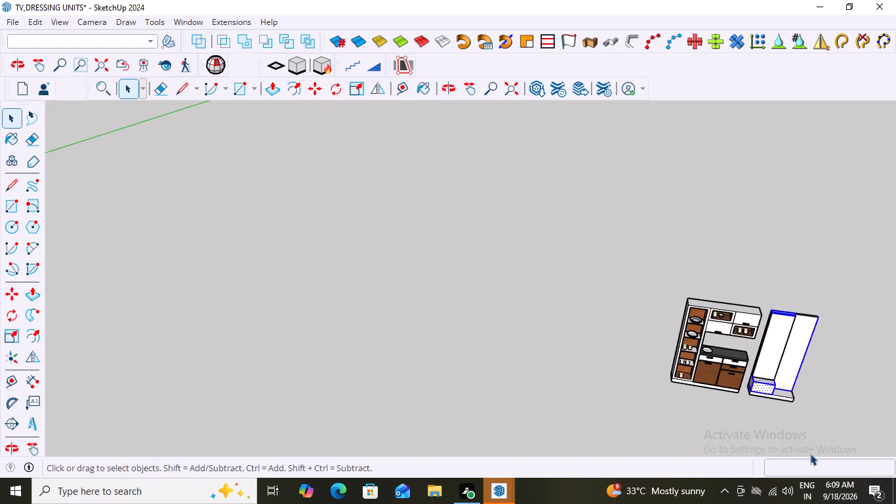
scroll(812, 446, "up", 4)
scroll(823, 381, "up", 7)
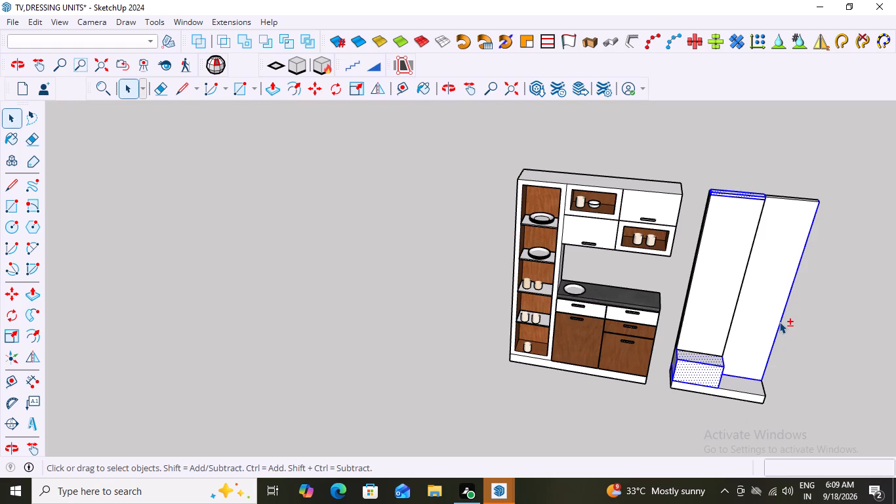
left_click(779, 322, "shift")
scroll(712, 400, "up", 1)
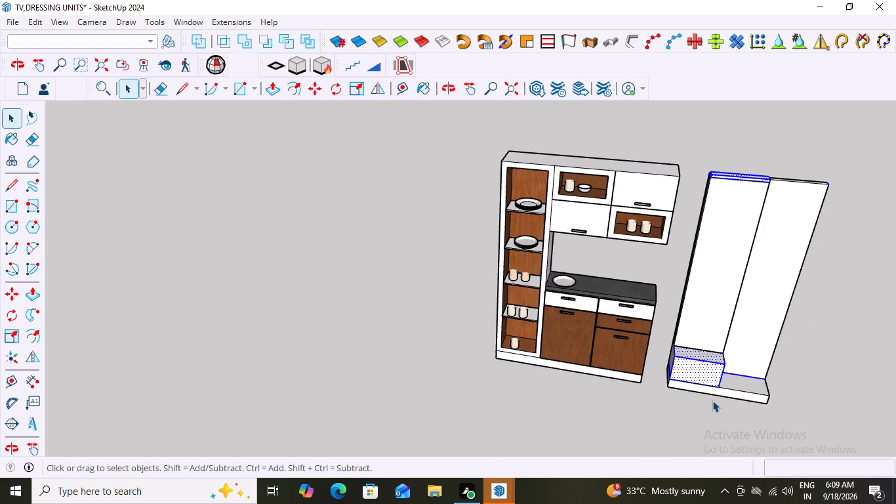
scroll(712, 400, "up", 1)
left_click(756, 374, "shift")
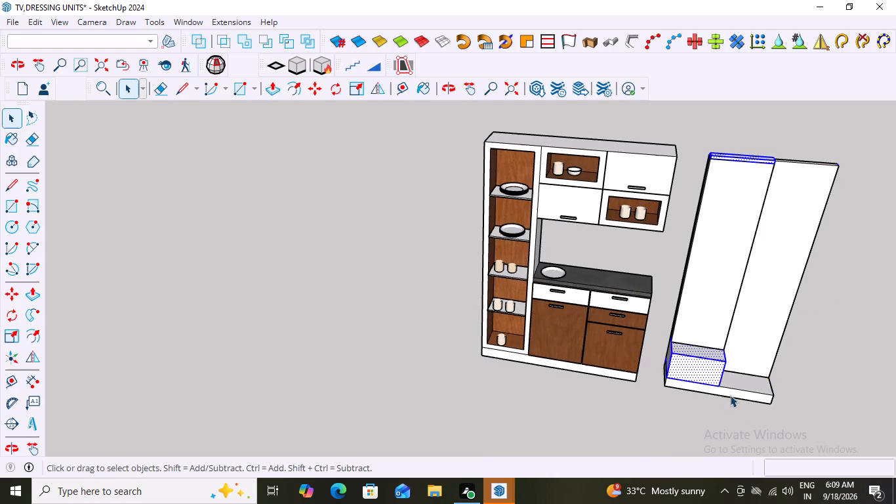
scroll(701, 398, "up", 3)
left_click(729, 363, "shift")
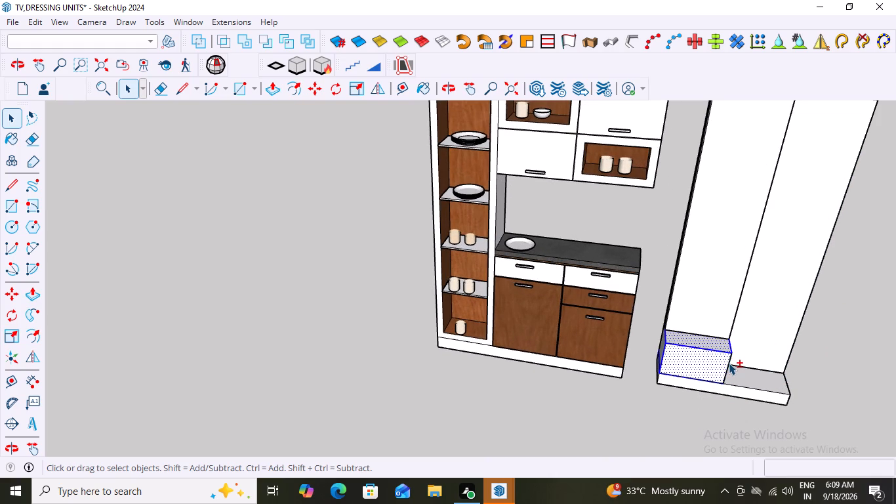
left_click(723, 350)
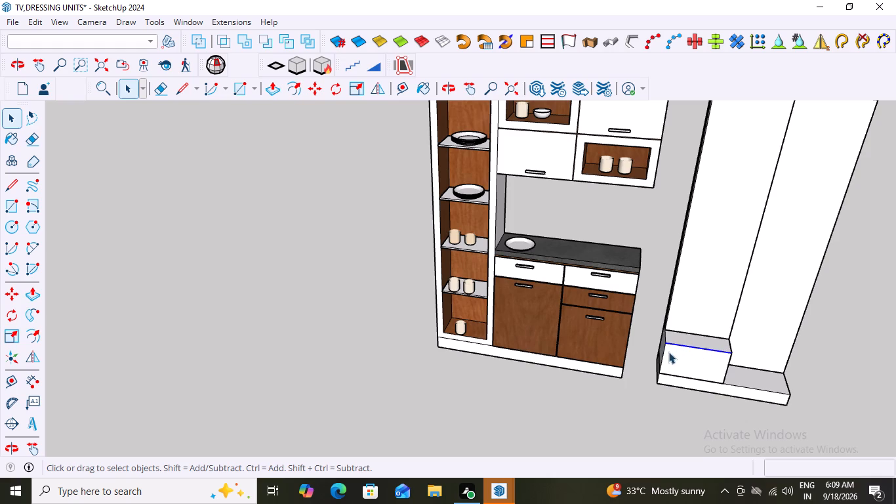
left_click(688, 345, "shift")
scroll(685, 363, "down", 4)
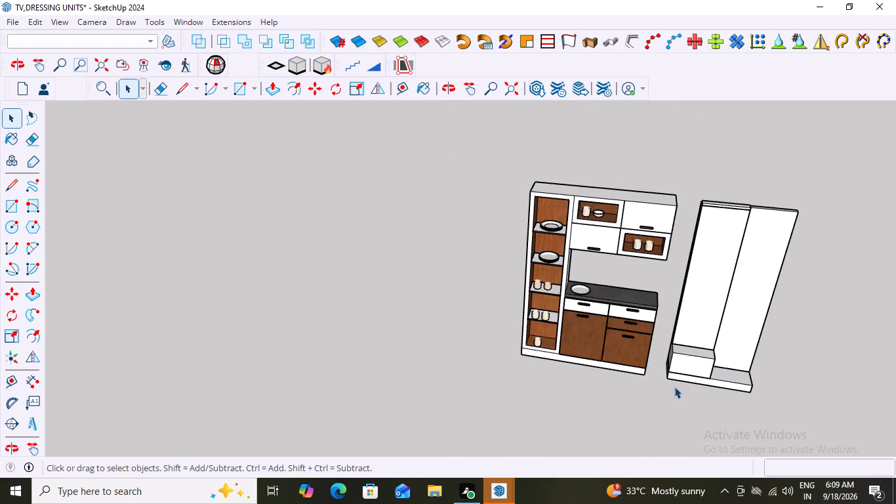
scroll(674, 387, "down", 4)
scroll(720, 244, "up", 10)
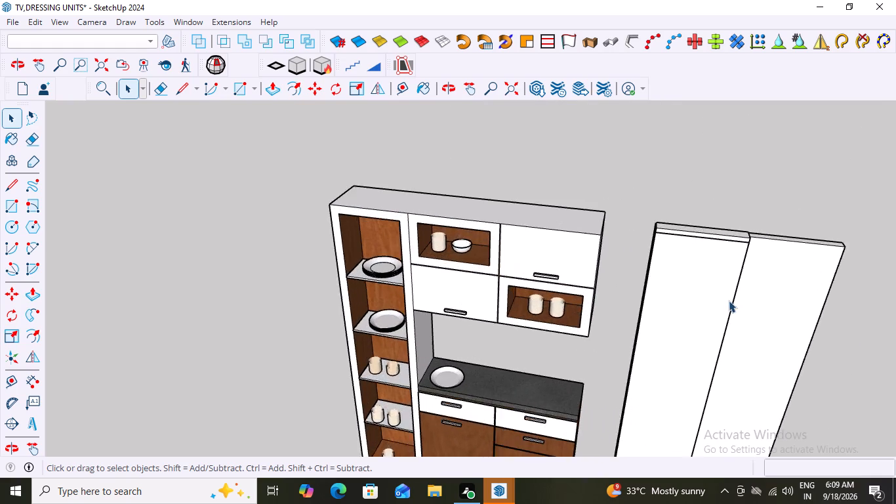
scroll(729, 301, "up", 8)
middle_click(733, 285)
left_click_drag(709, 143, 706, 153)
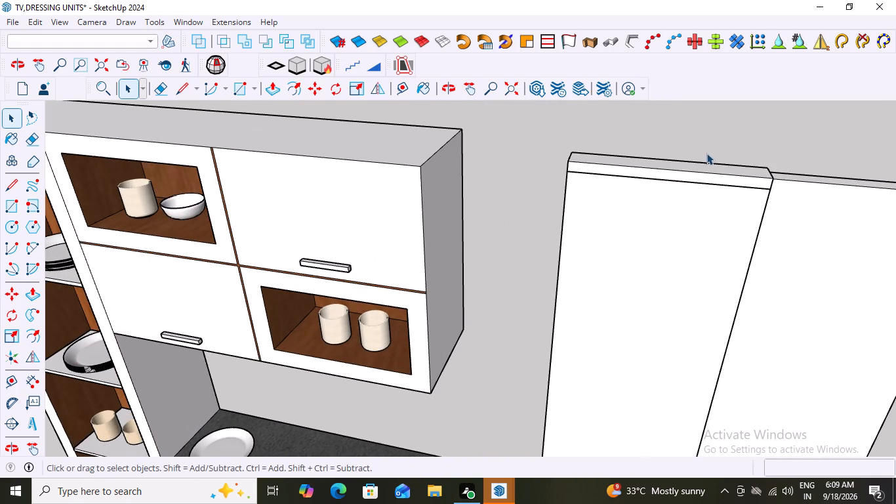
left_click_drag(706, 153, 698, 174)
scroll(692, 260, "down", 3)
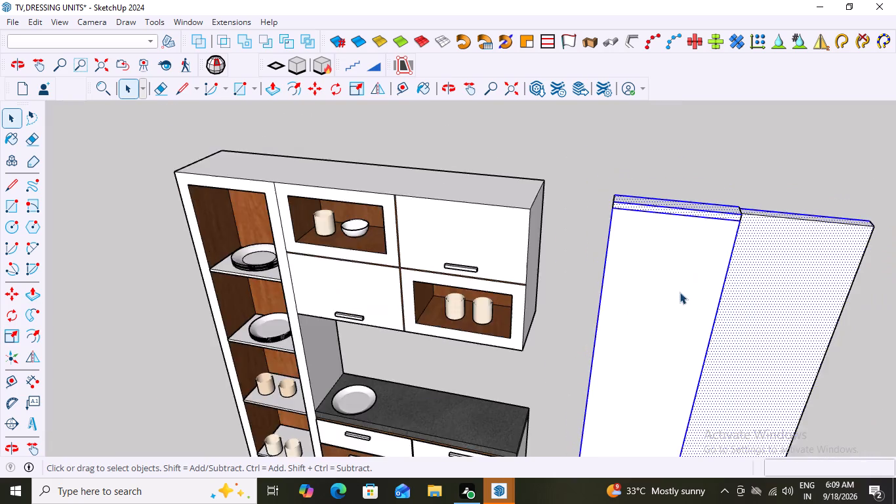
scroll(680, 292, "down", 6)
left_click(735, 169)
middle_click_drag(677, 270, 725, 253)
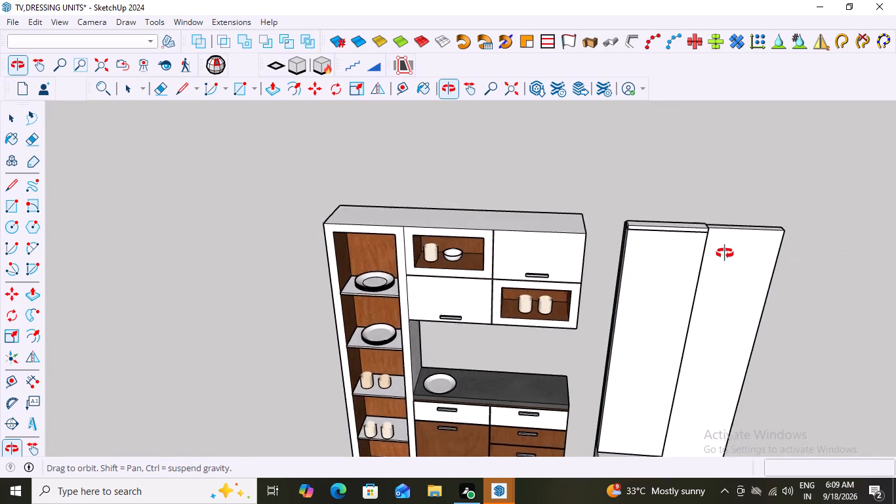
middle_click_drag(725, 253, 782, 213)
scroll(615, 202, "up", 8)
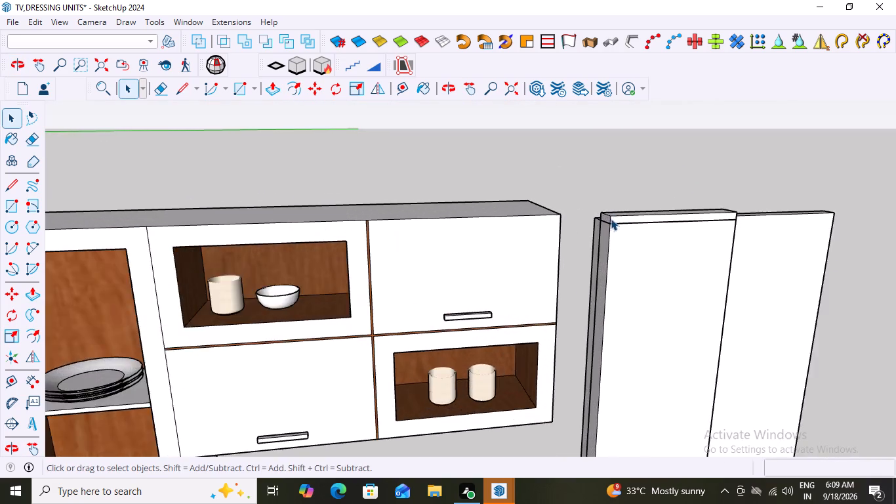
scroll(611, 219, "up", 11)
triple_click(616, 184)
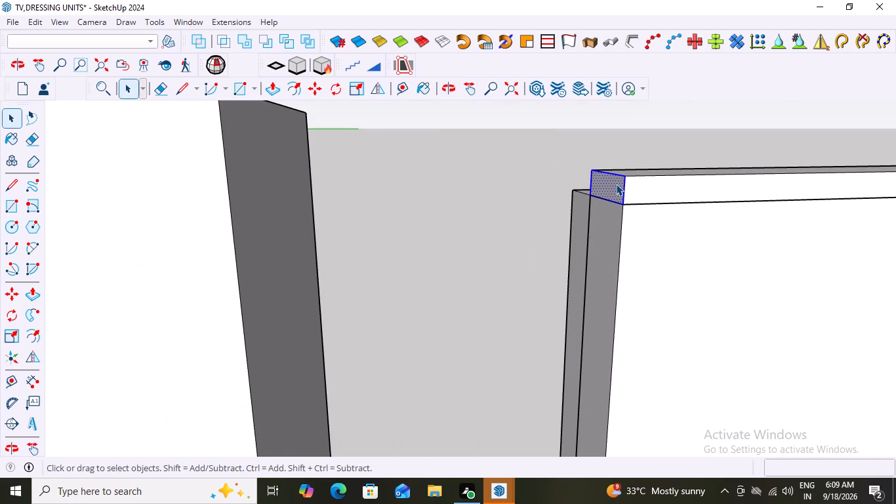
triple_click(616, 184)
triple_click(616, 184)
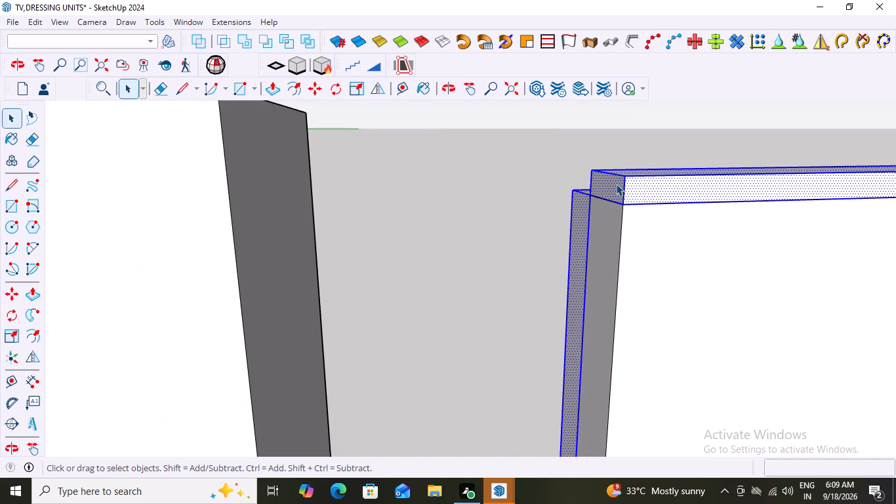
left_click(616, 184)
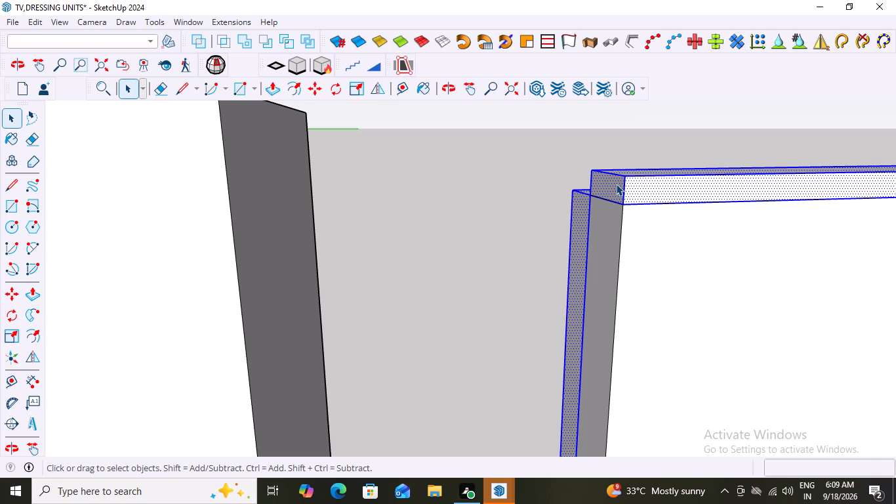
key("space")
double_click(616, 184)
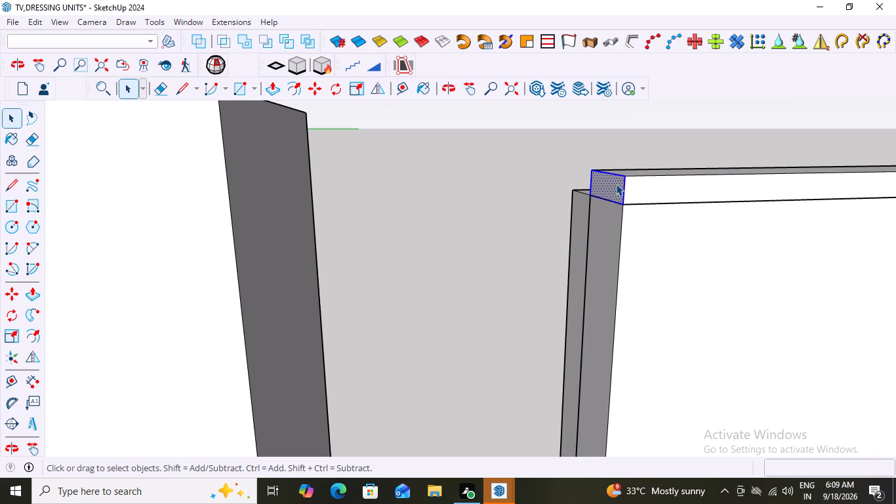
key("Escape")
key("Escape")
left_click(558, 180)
Copy the top slab's front face with its bounding edges 1" straight down onto the front of the tall box.
scroll(497, 219, "down", 12)
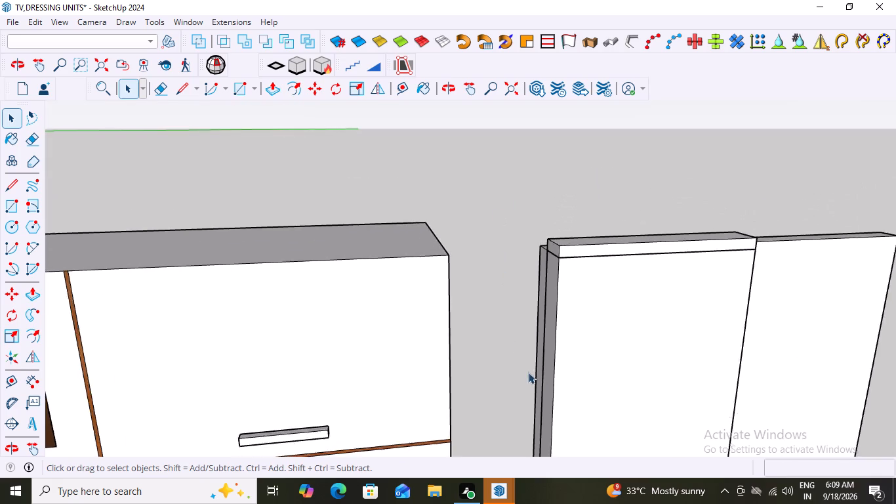
scroll(528, 372, "down", 11)
middle_click_drag(717, 346, 692, 409)
scroll(682, 357, "up", 3)
middle_click_drag(678, 342, 625, 236)
scroll(625, 238, "up", 1)
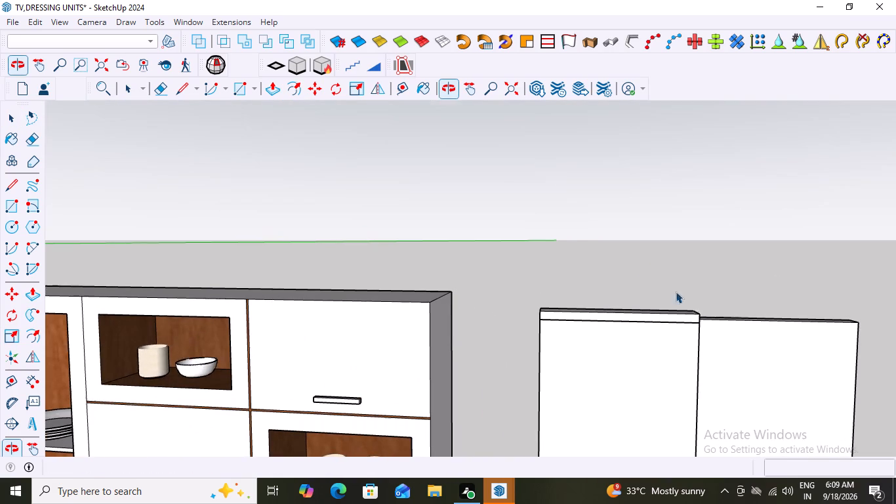
left_click(681, 315)
left_click(685, 318)
triple_click(685, 318)
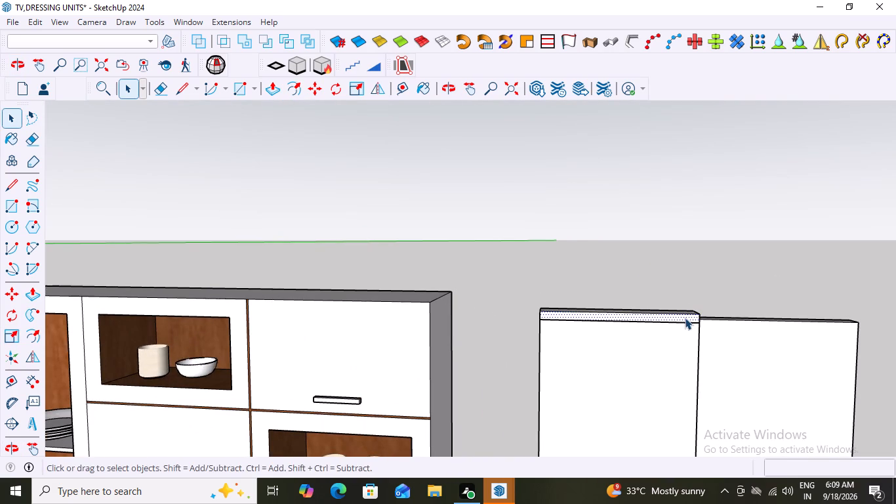
left_click(685, 318)
left_click(723, 264)
left_click(689, 315)
left_click(689, 315)
left_click(690, 316)
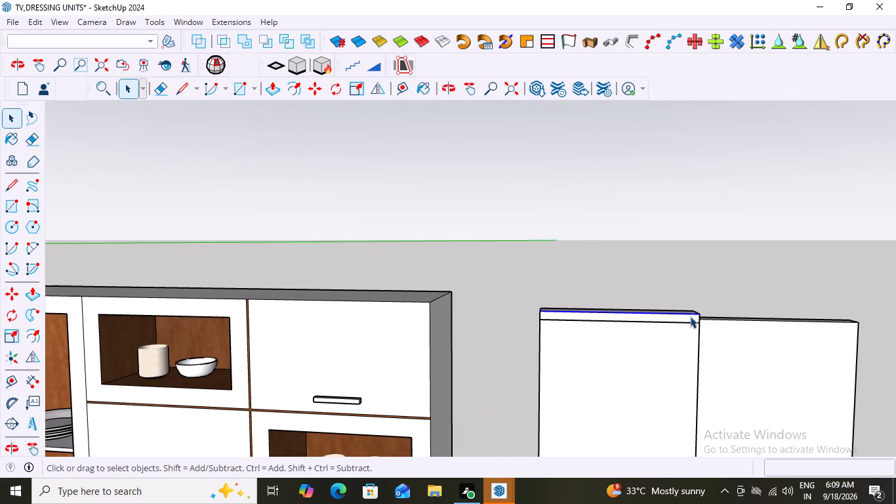
left_click(690, 316)
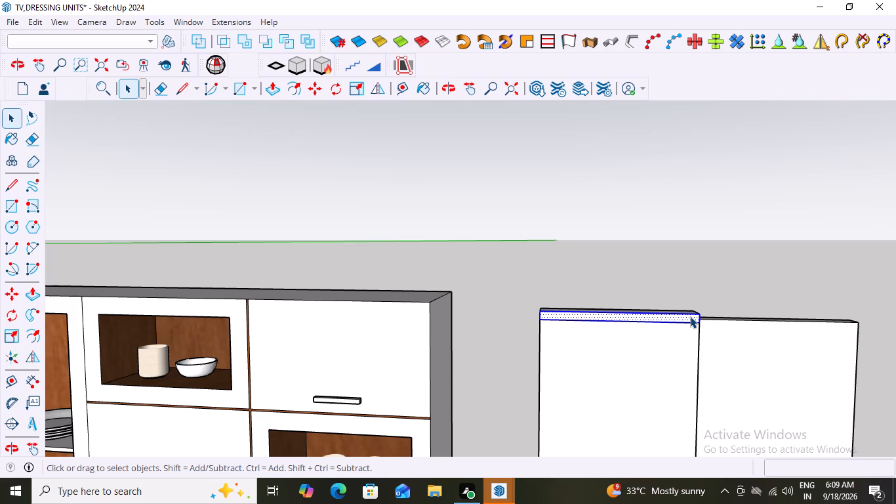
key("m")
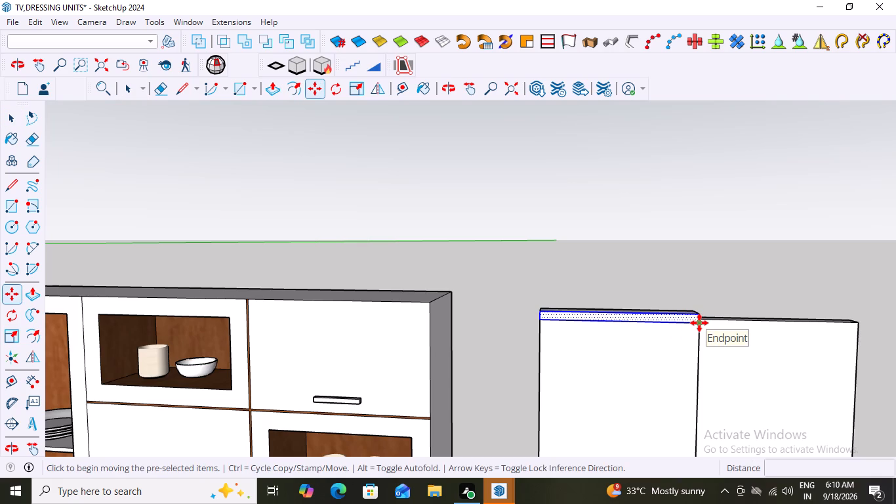
left_click(699, 323)
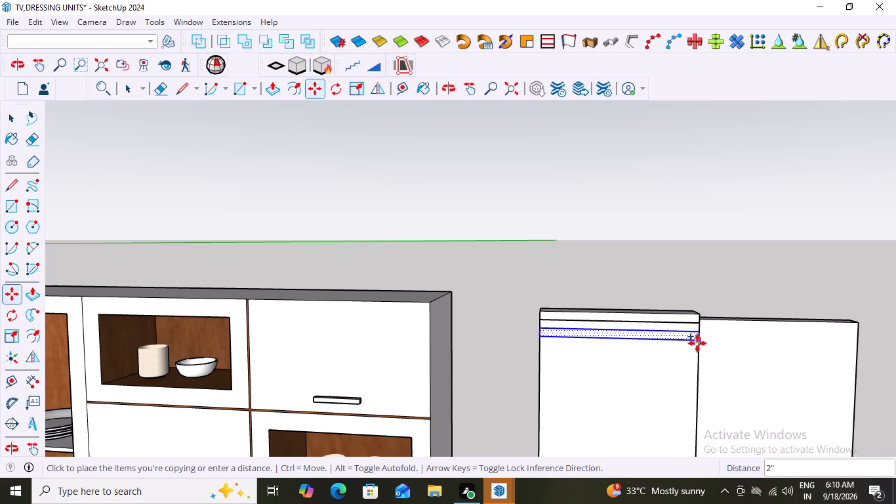
scroll(698, 339, "up", 4)
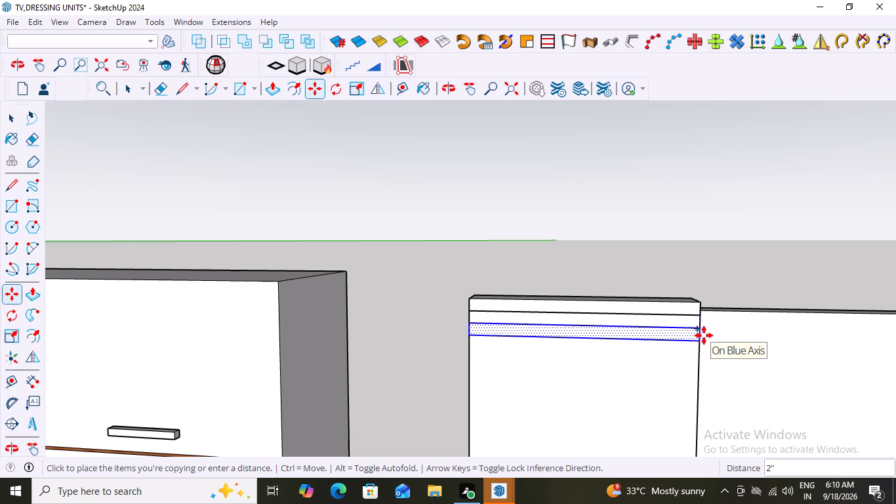
left_click(704, 333)
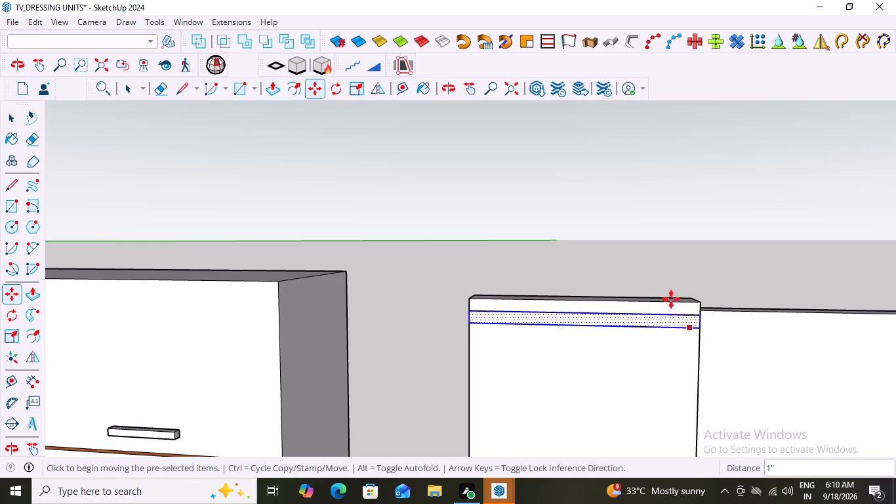
Delete the top slab's original front face together with its bounding edges.
key("space")
left_click(672, 304)
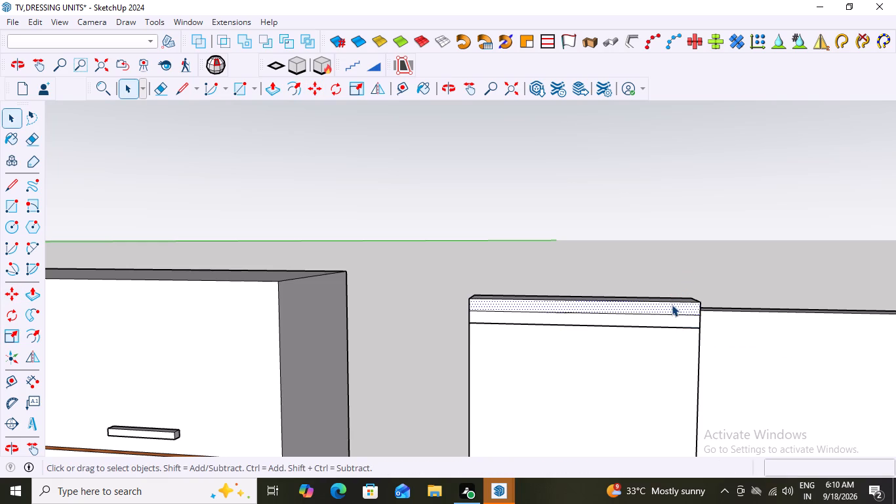
double_click(672, 304)
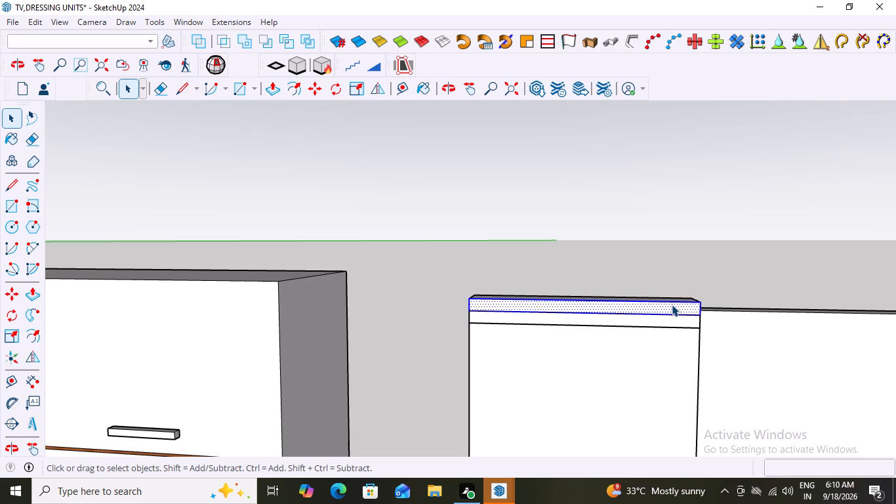
key("Delete")
Delete the slab's remaining long upper back edge along with the rear face it bounds.
middle_click_drag(639, 336, 688, 435)
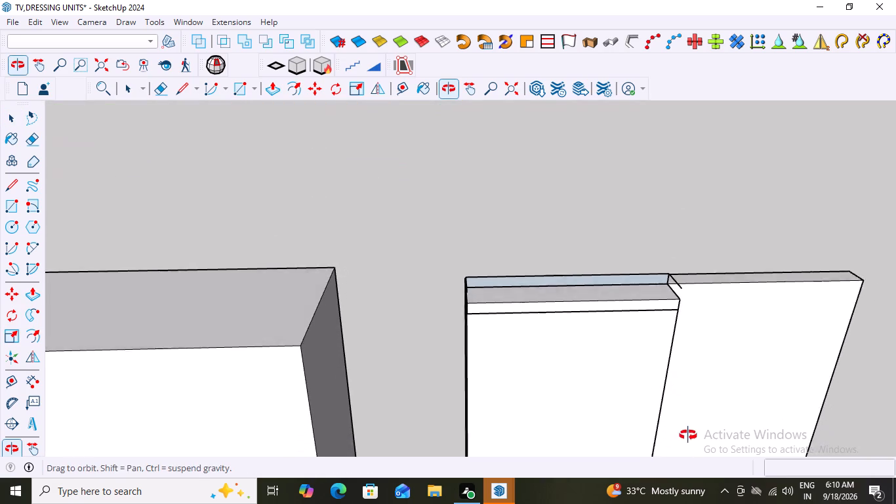
middle_click_drag(688, 435, 690, 440)
left_click(594, 268)
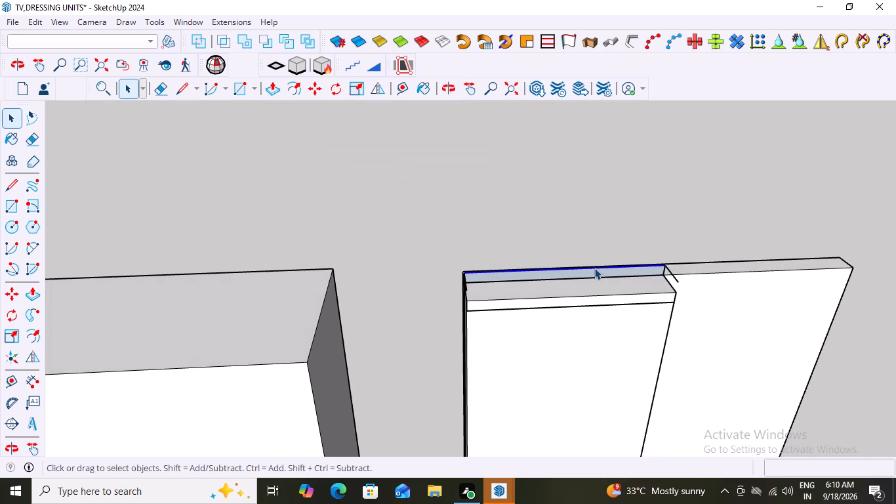
key("Delete")
Delete the four stray edges left from the raised slab above the tall box's two upper back corners.
middle_click_drag(657, 303, 502, 254)
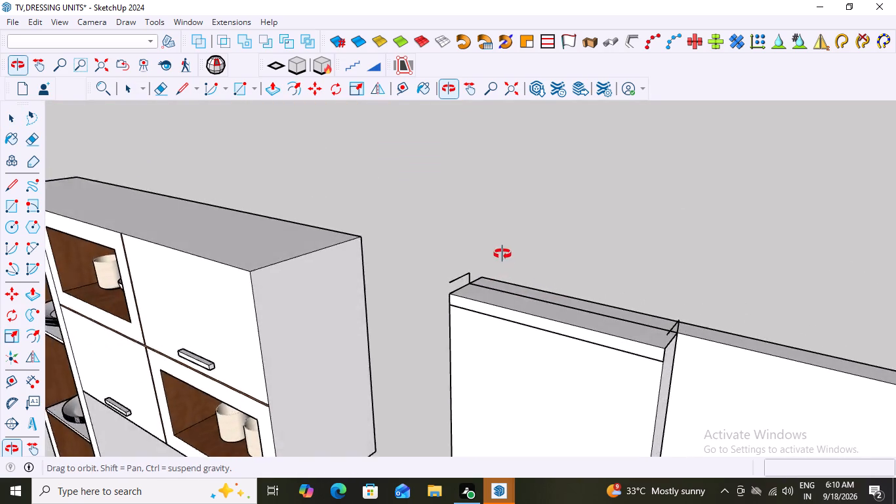
middle_click_drag(502, 254, 539, 285)
scroll(647, 356, "up", 6)
middle_click_drag(715, 358, 592, 313)
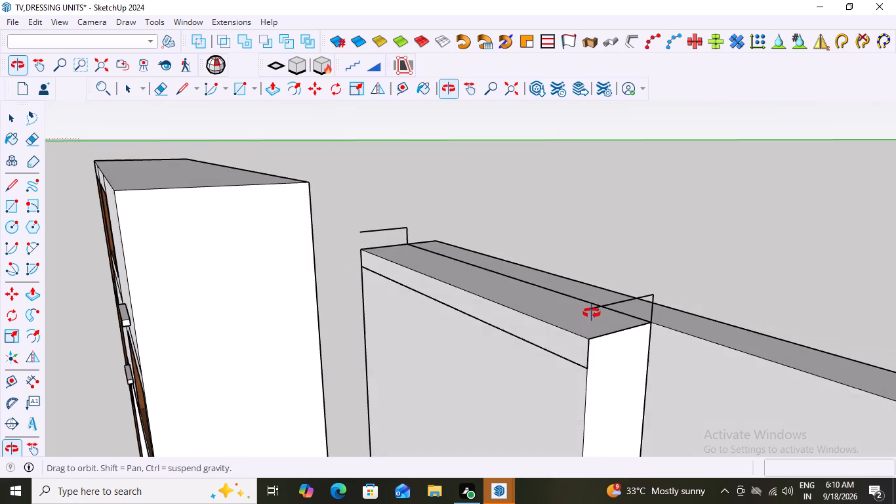
middle_click_drag(592, 313, 601, 316)
left_click(620, 300)
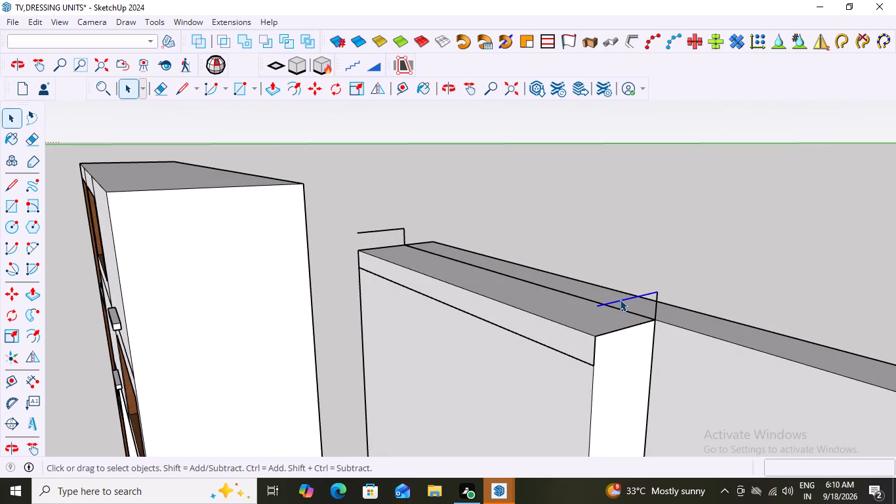
key("Delete")
left_click(655, 302)
key("Delete")
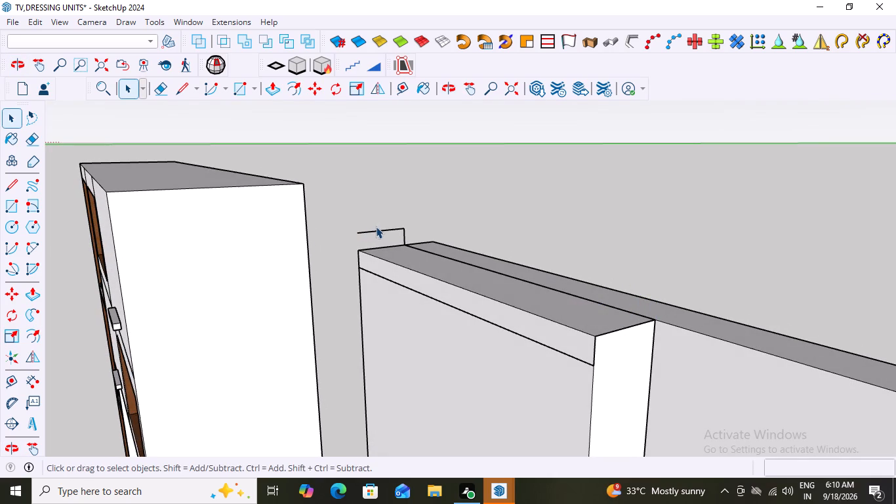
left_click(376, 226)
left_click(384, 228)
key("Delete")
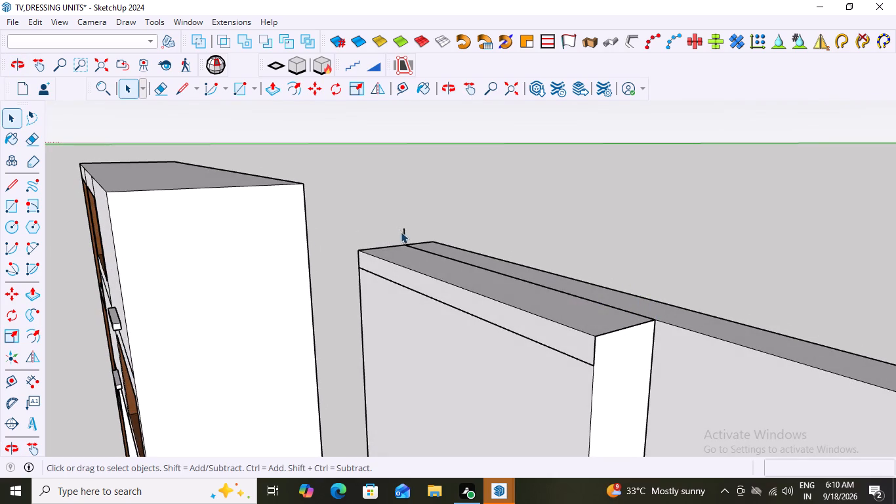
left_click(403, 233)
key("Delete")
Draw a 3" line across the tall box's side face beside the wide back panel, level with the top band's lower edge.
scroll(506, 242, "down", 3)
middle_click_drag(497, 345, 537, 379)
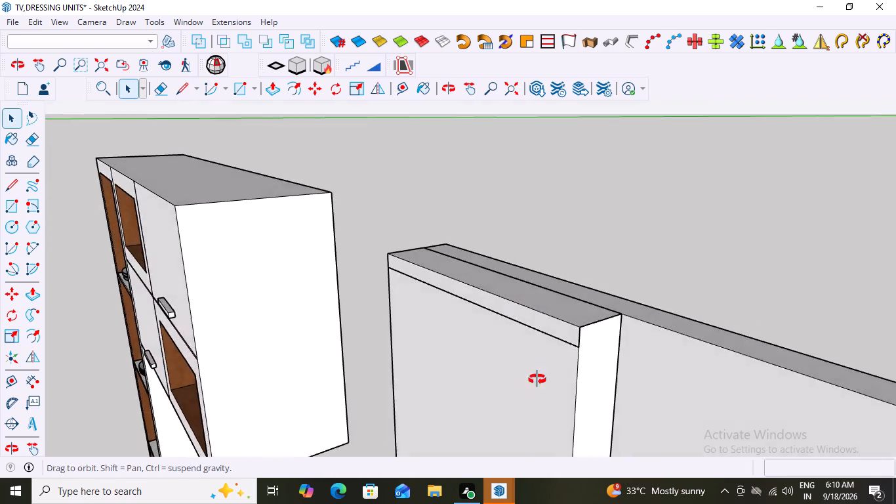
middle_click_drag(537, 379, 418, 325)
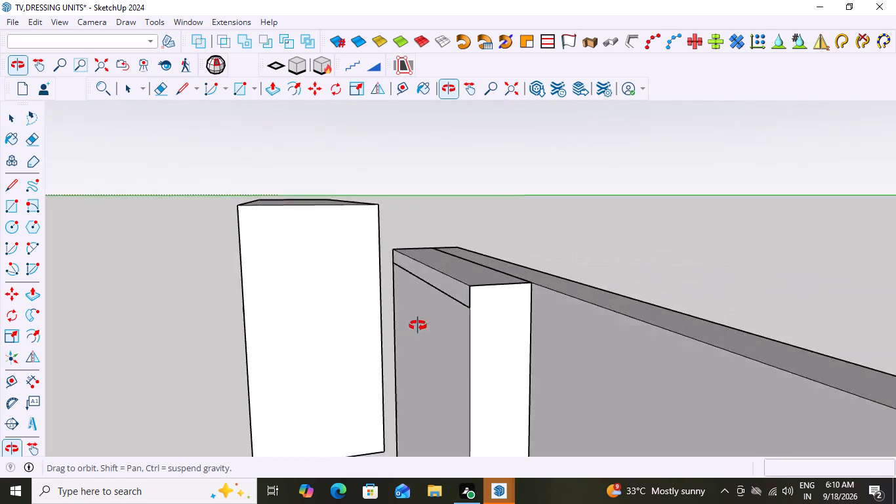
middle_click_drag(418, 325, 539, 327)
left_click(565, 276)
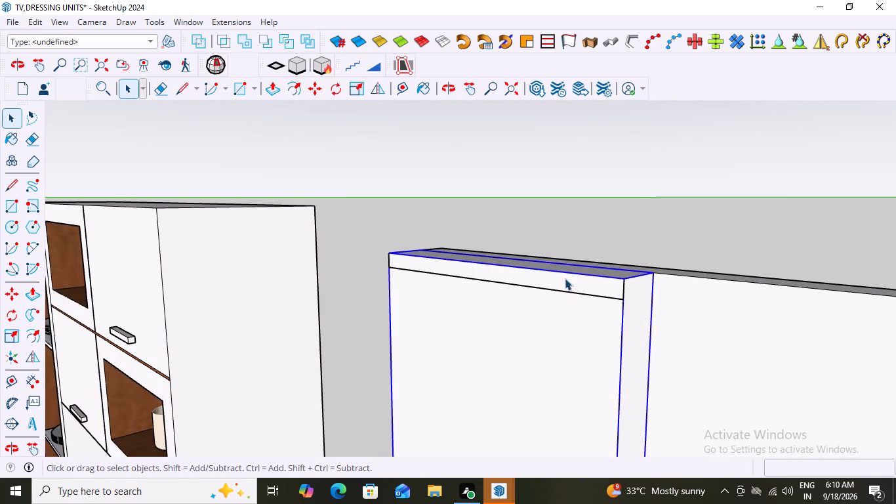
triple_click(564, 283)
double_click(564, 283)
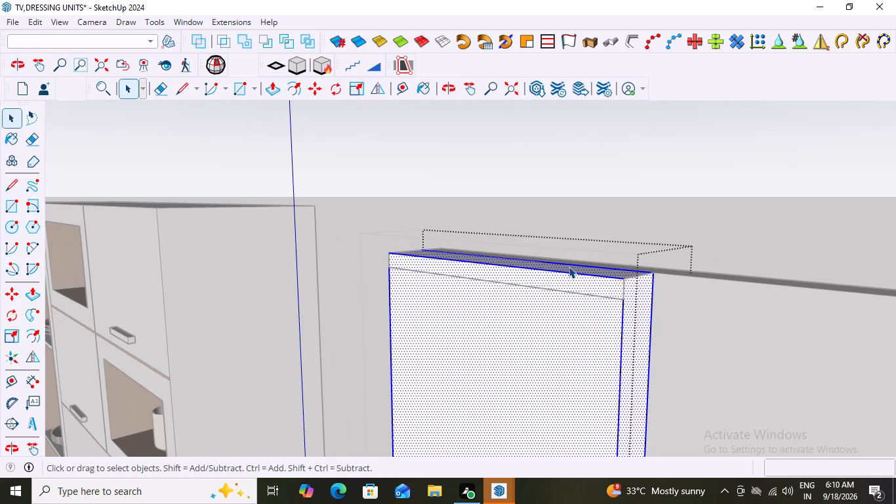
left_click(579, 203)
middle_click_drag(651, 356, 586, 358)
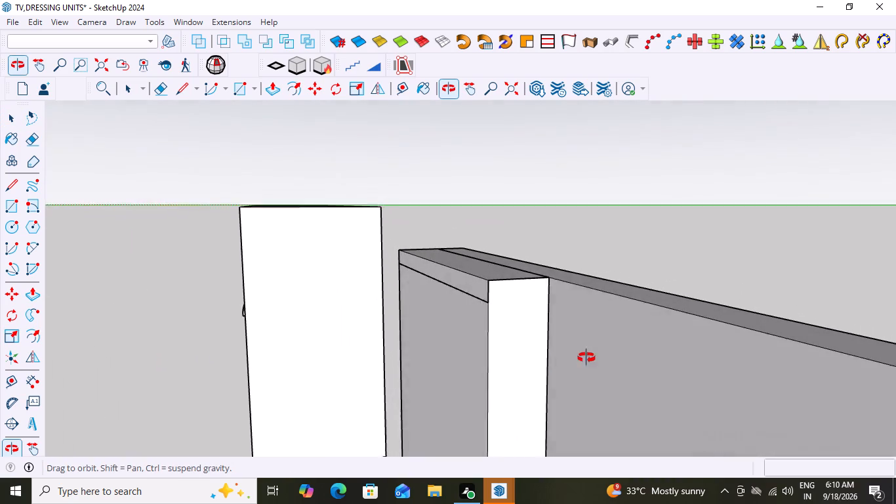
middle_click_drag(586, 358, 588, 358)
key("l")
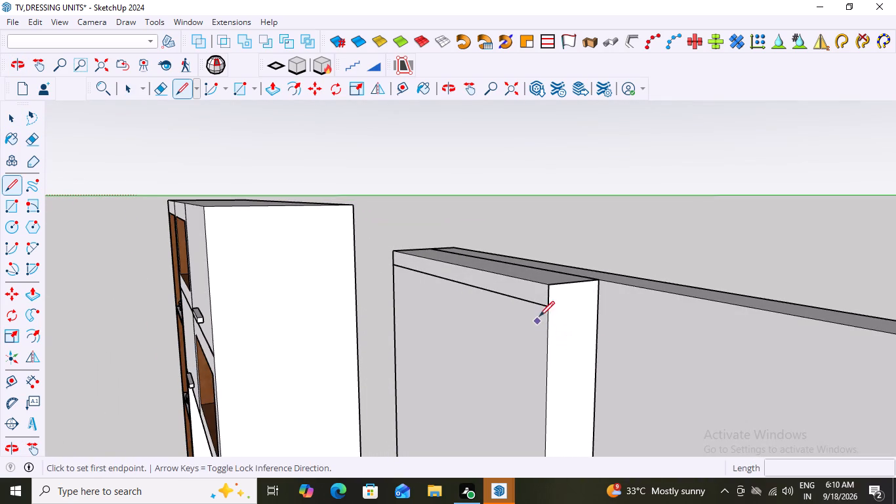
left_click(551, 305)
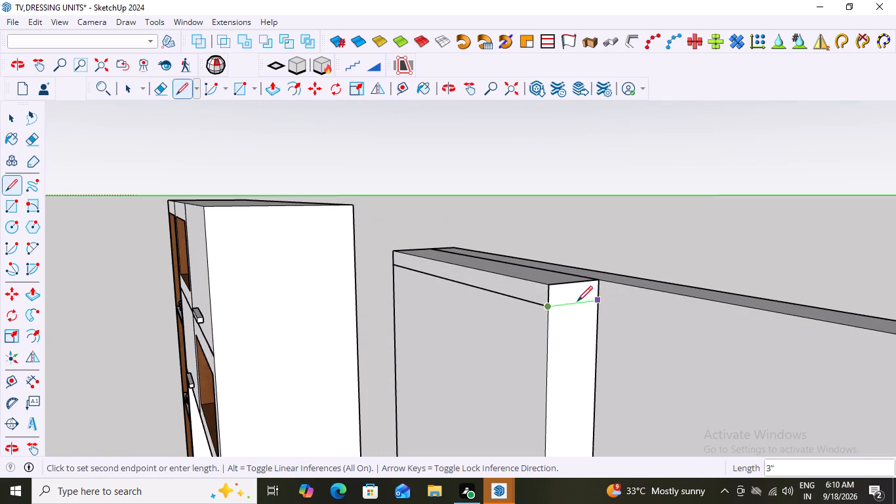
left_click(599, 300)
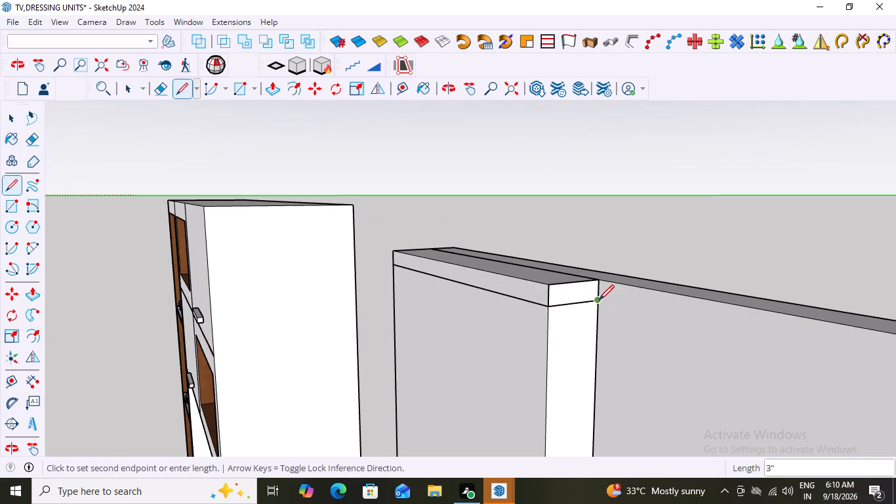
Draw a matching 3" line across the tall box's opposite side face, level with the top band's lower edge.
middle_click_drag(490, 356, 783, 377)
scroll(538, 352, "down", 3)
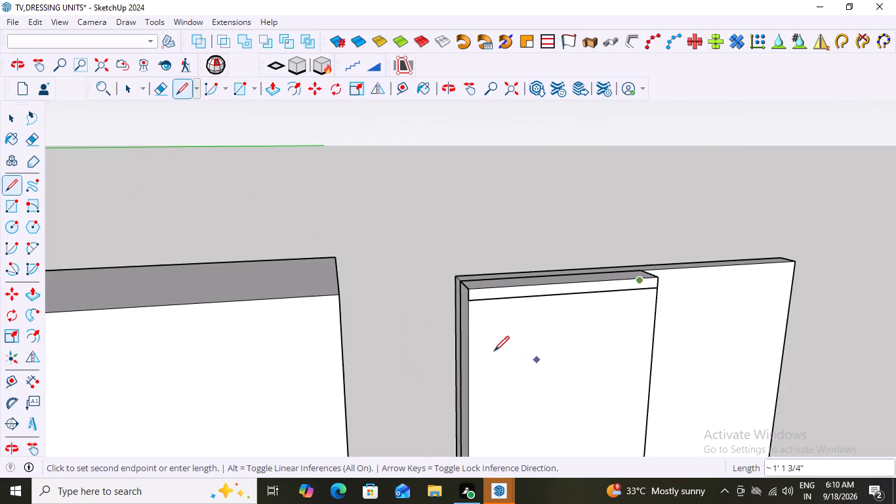
middle_click_drag(463, 339, 708, 379)
scroll(527, 316, "up", 5)
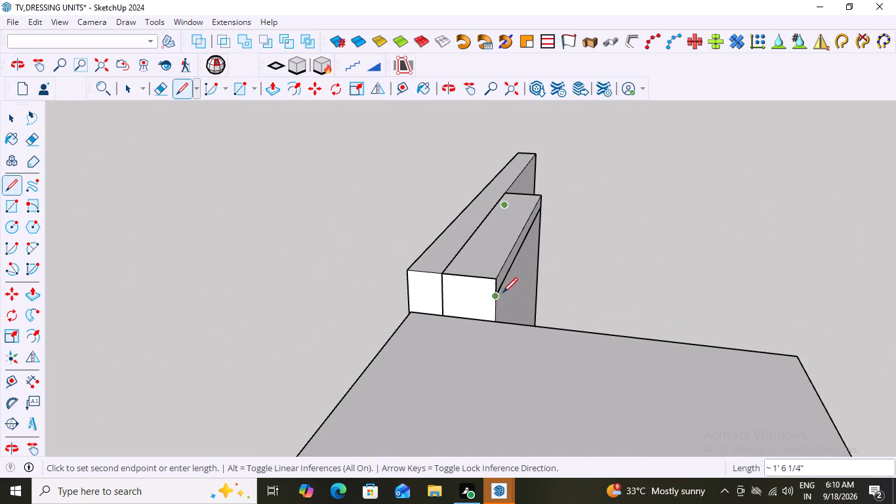
key("space")
type("l")
scroll(486, 304, "up", 9)
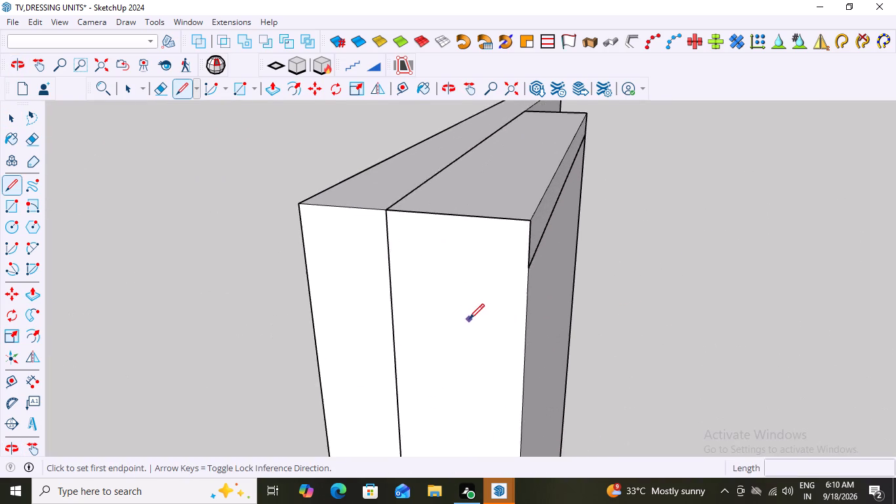
scroll(469, 319, "up", 2)
left_click(542, 257)
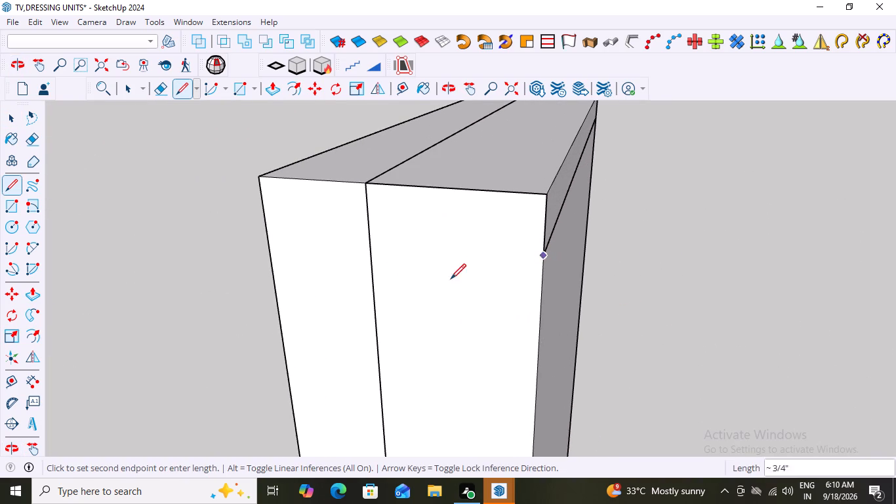
left_click(371, 240)
key("space")
Inspect the tall box's group to see which faces and edges belong to it around the top band.
scroll(423, 360, "down", 2)
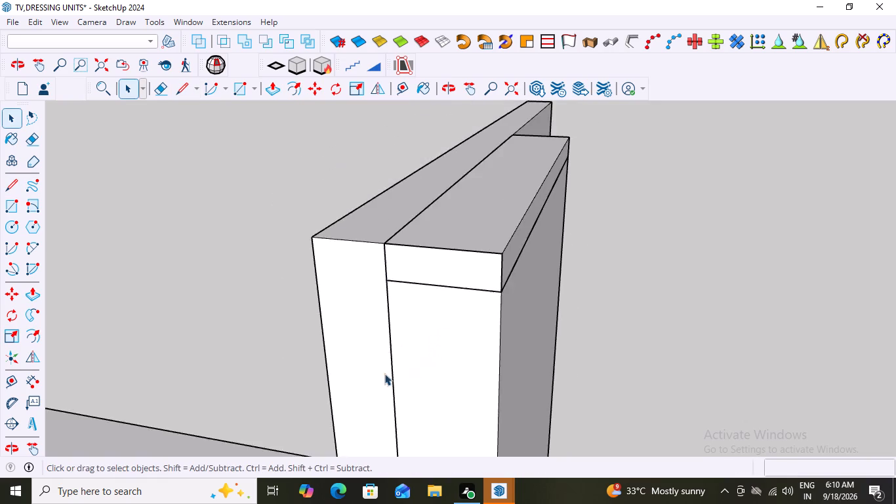
scroll(384, 373, "down", 10)
middle_click_drag(594, 347, 343, 320)
left_click(400, 161)
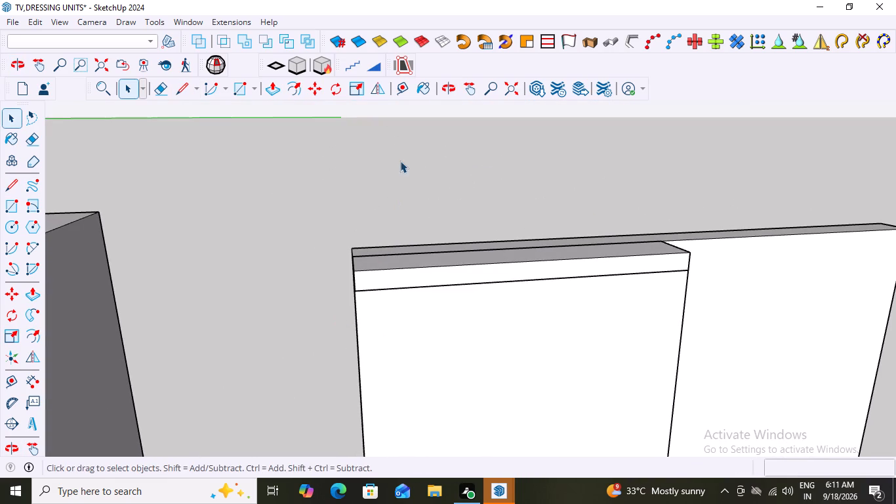
left_click(449, 276)
triple_click(449, 276)
double_click(449, 276)
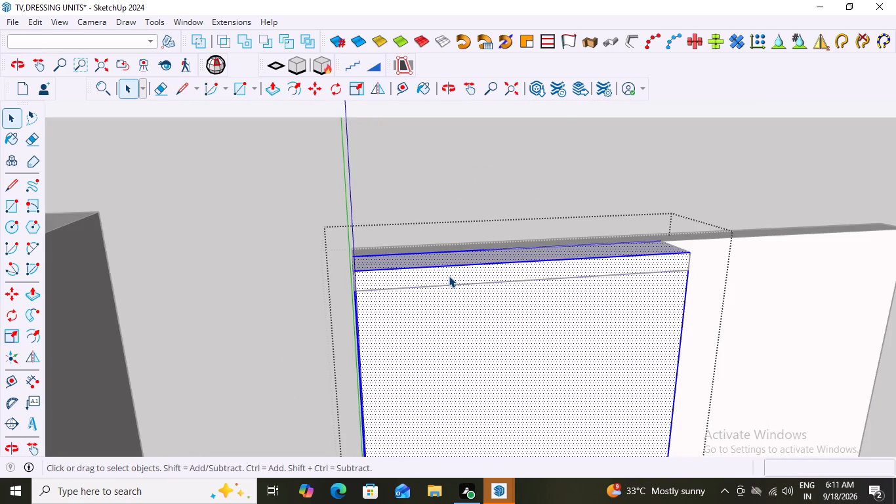
left_click(381, 194)
Examine the tall unit from its top band down to the base boxes, alongside the neighbouring finished cabinet.
middle_click_drag(402, 326, 554, 331)
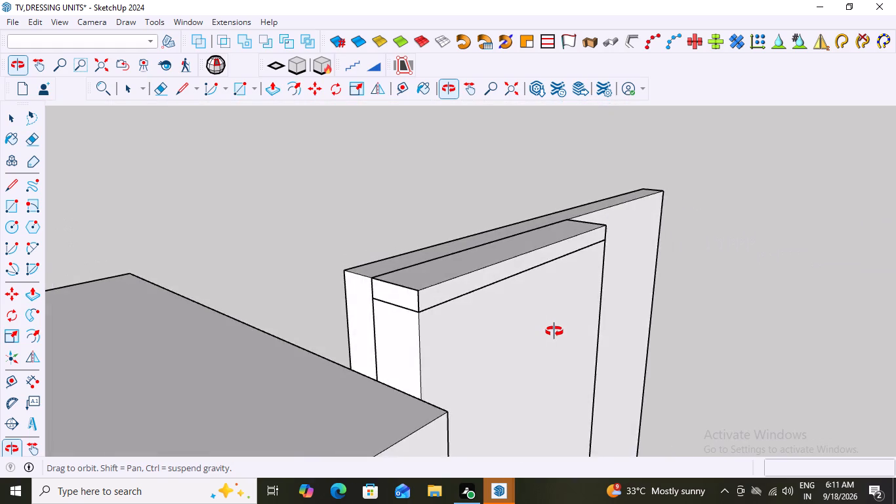
middle_click_drag(554, 331, 383, 336)
scroll(383, 336, "down", 16)
middle_click_drag(436, 402, 436, 377)
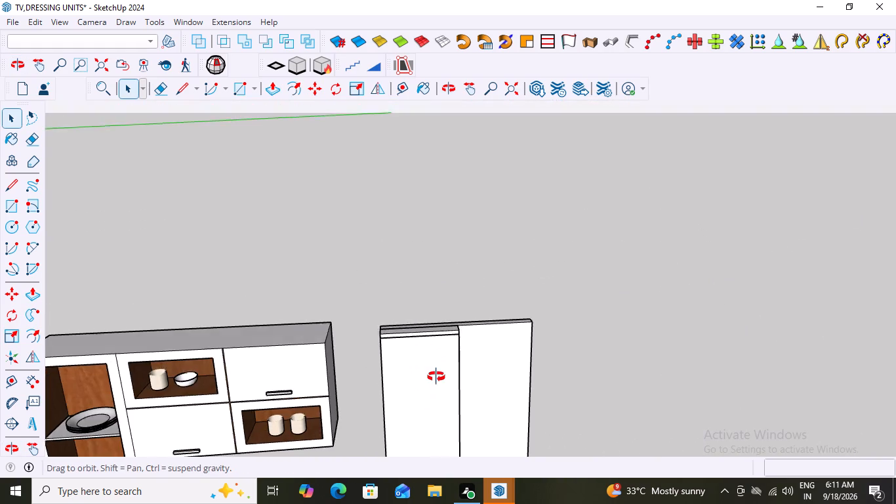
middle_click_drag(436, 377, 438, 365)
scroll(440, 331, "down", 20)
scroll(440, 331, "down", 1)
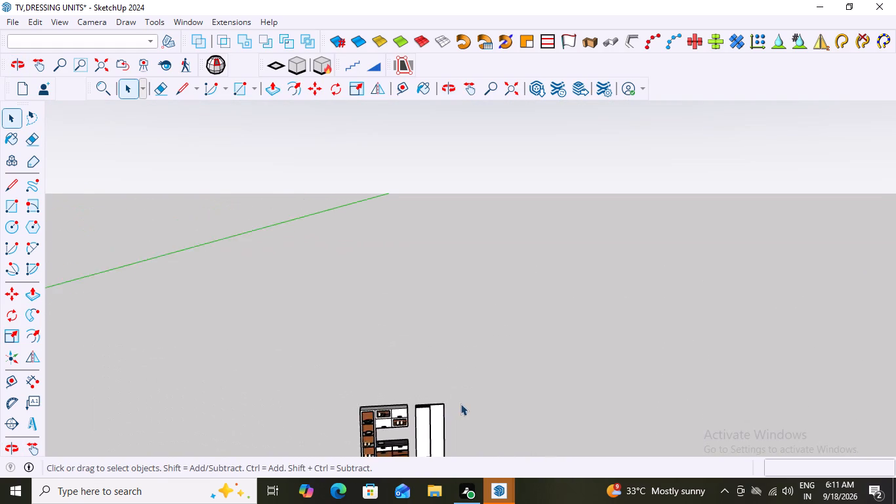
scroll(460, 404, "down", 4)
scroll(445, 446, "up", 20)
scroll(445, 446, "up", 3)
middle_click(446, 423)
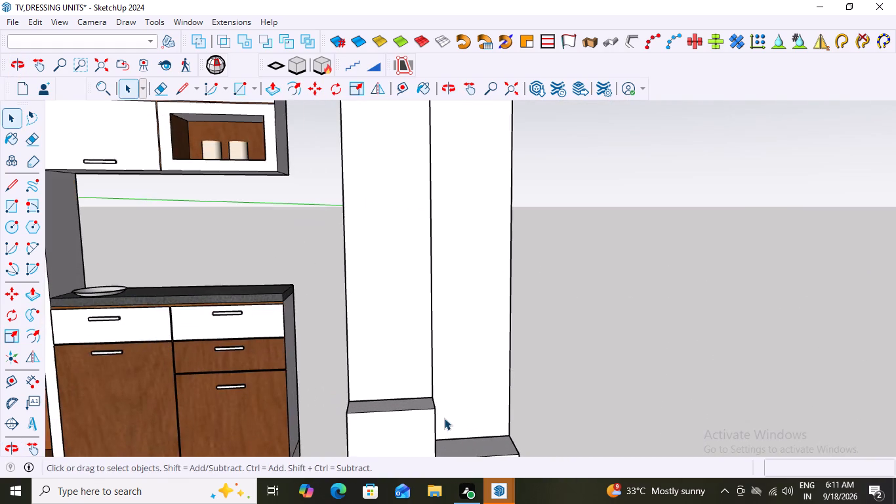
middle_click_drag(371, 415, 498, 425)
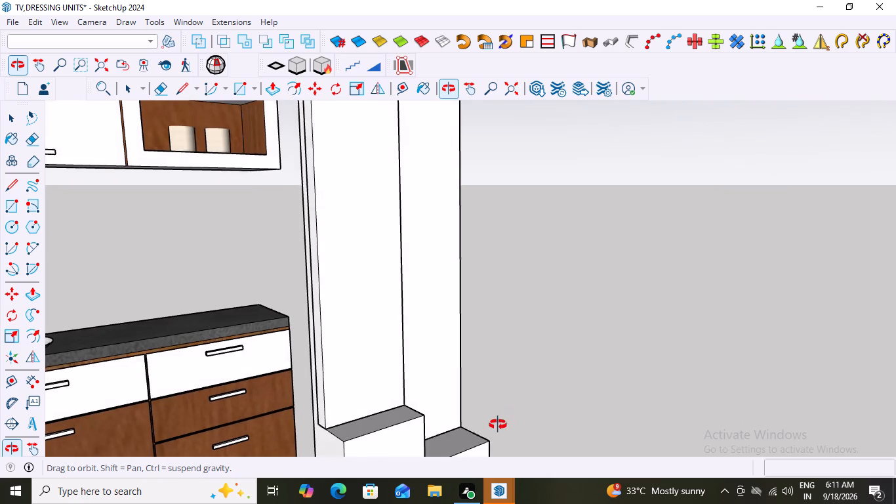
middle_click_drag(498, 425, 426, 450)
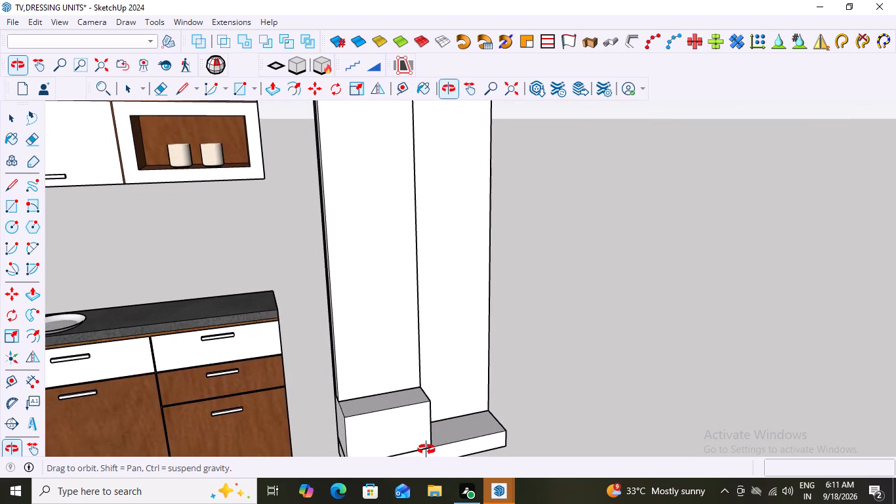
middle_click_drag(426, 450, 407, 455)
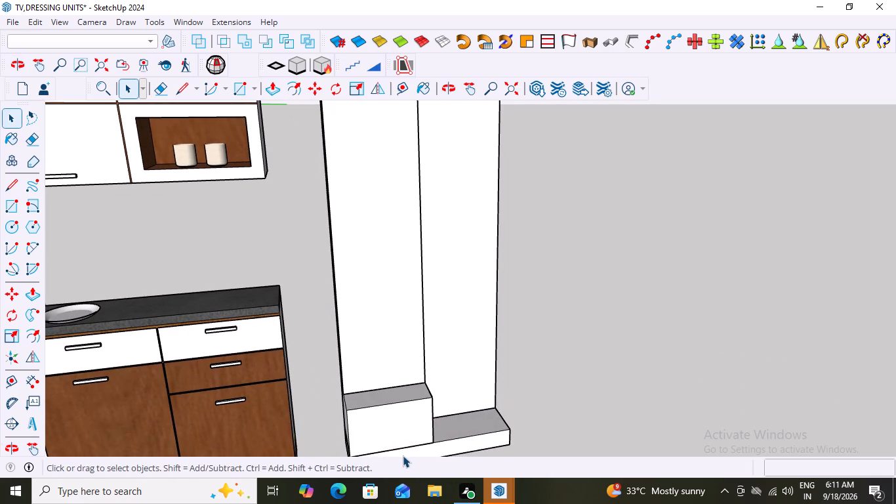
scroll(447, 383, "down", 1)
middle_click_drag(540, 356, 446, 384)
scroll(446, 385, "down", 1)
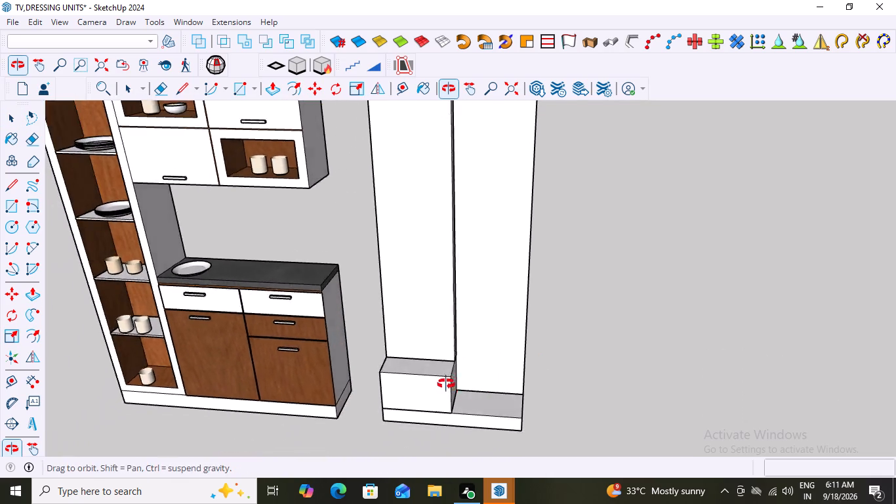
middle_click_drag(446, 384, 448, 380)
scroll(446, 384, "down", 6)
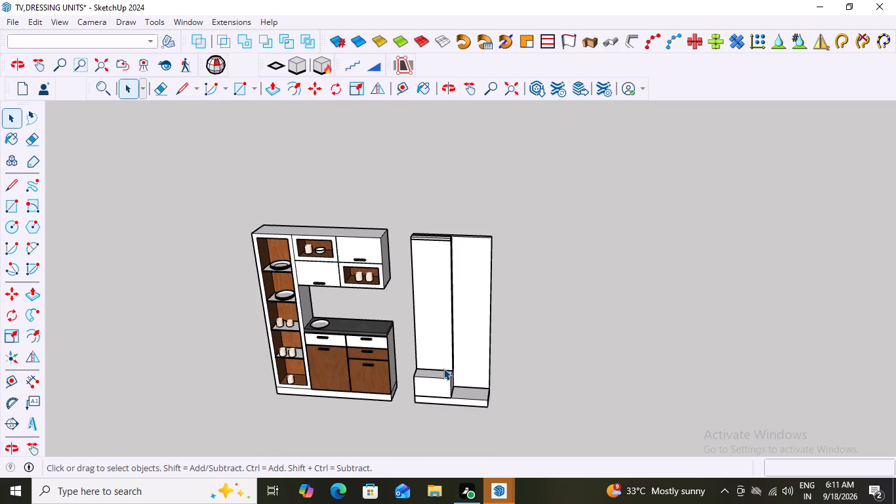
scroll(460, 402, "up", 2)
middle_click_drag(437, 387, 458, 345)
scroll(439, 383, "up", 1)
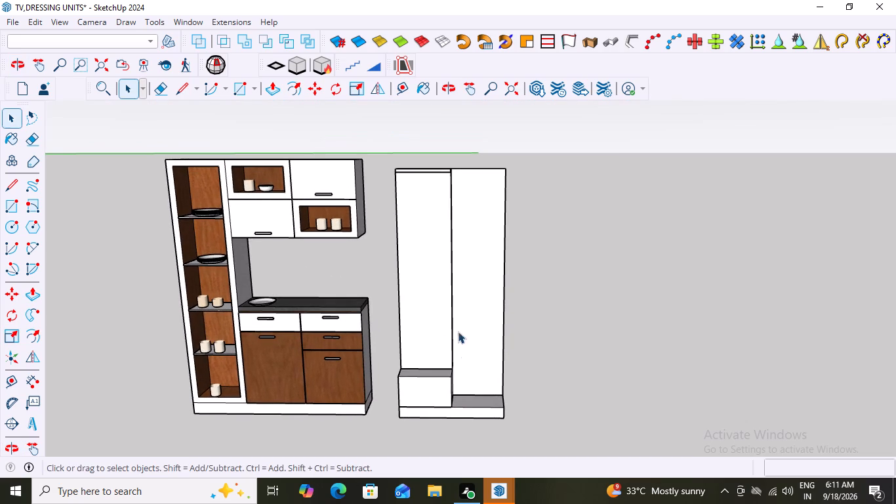
scroll(411, 172, "up", 16)
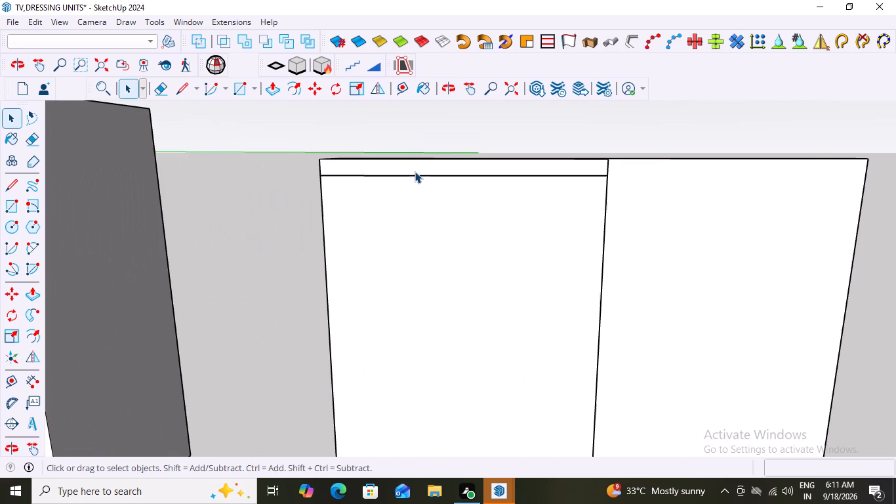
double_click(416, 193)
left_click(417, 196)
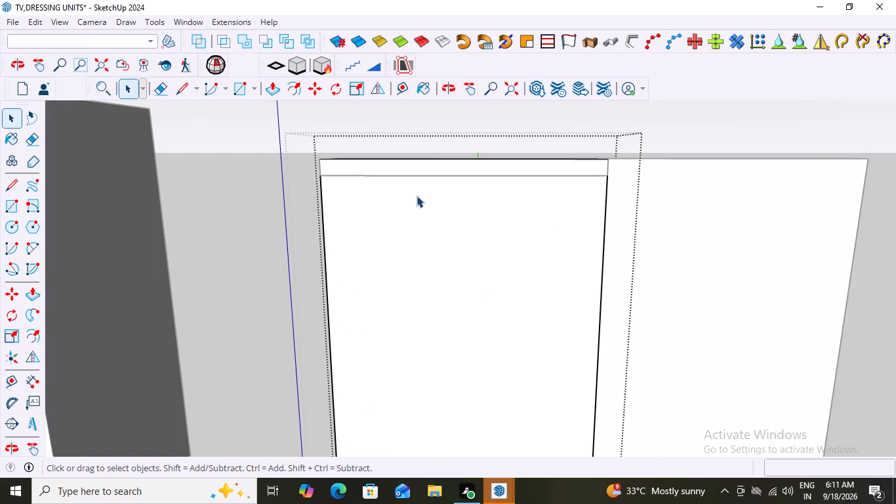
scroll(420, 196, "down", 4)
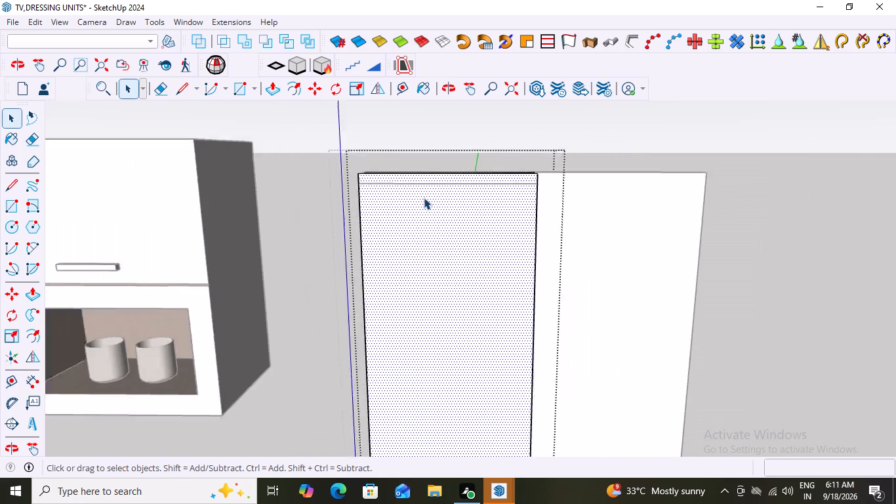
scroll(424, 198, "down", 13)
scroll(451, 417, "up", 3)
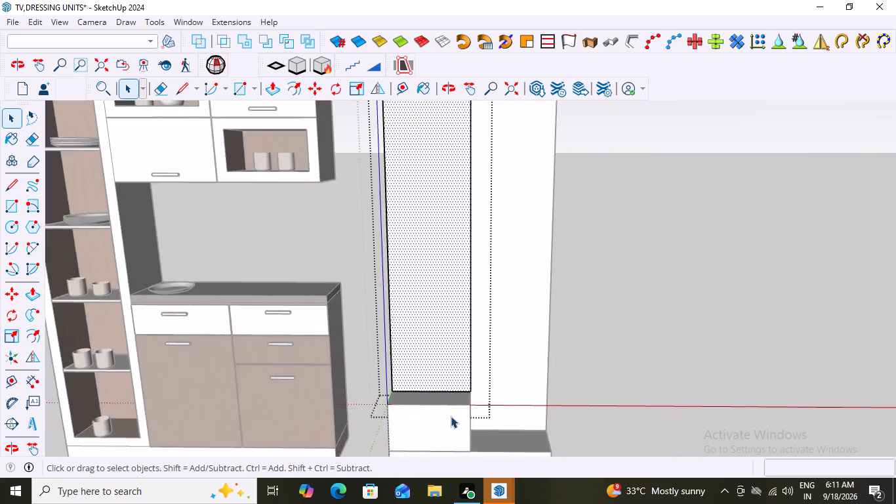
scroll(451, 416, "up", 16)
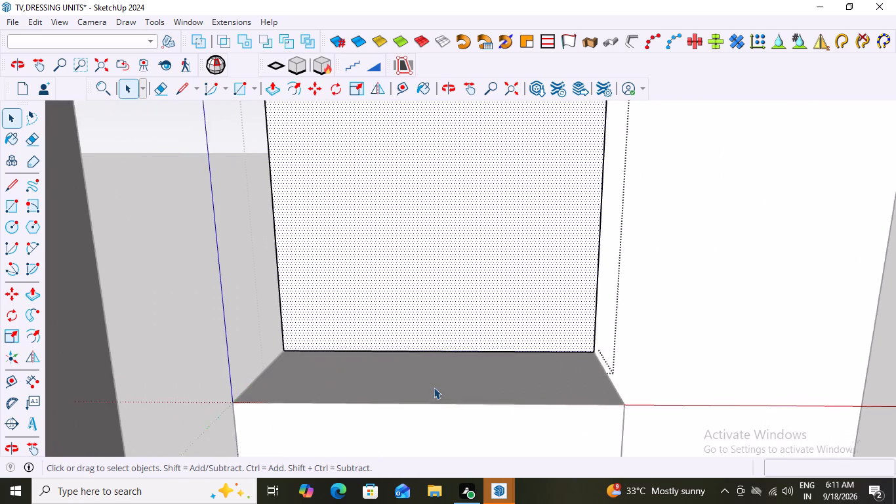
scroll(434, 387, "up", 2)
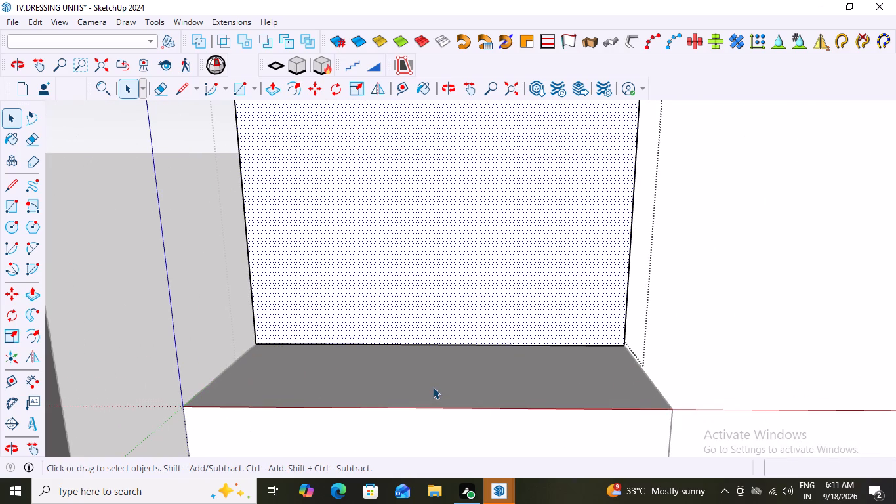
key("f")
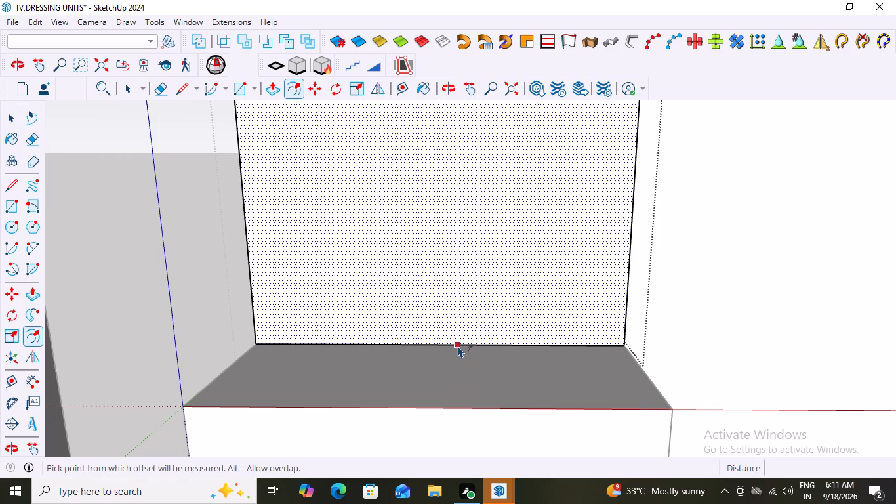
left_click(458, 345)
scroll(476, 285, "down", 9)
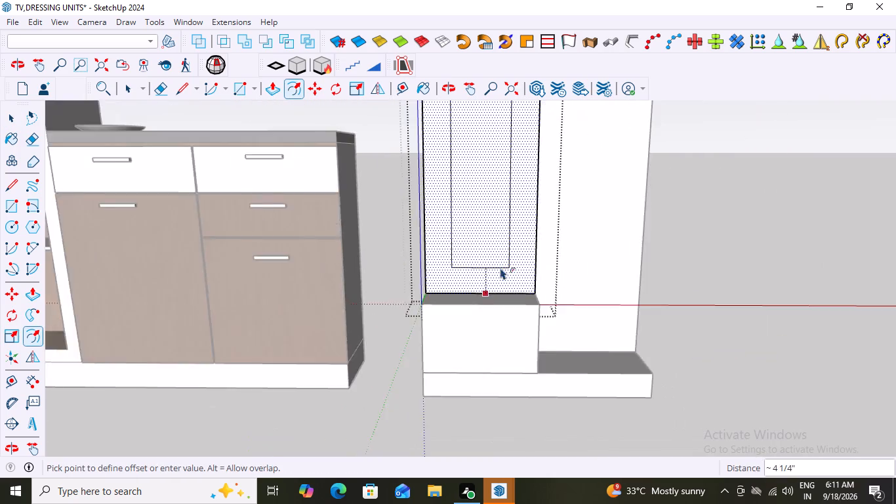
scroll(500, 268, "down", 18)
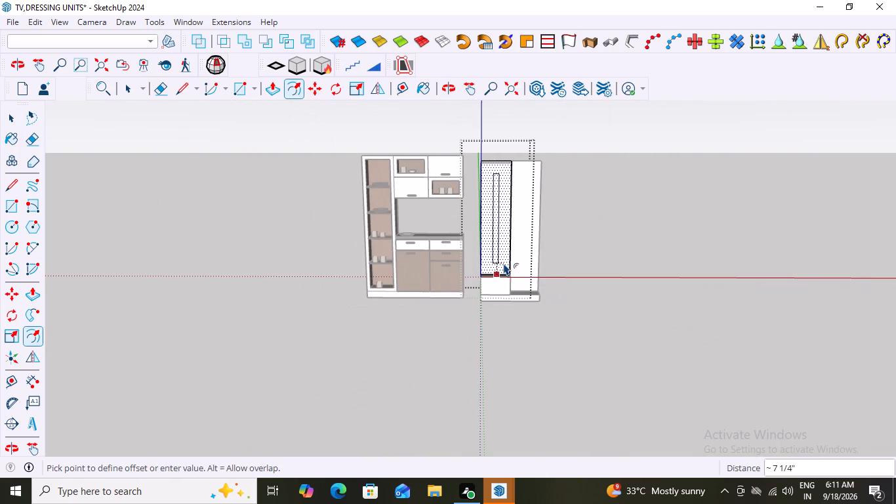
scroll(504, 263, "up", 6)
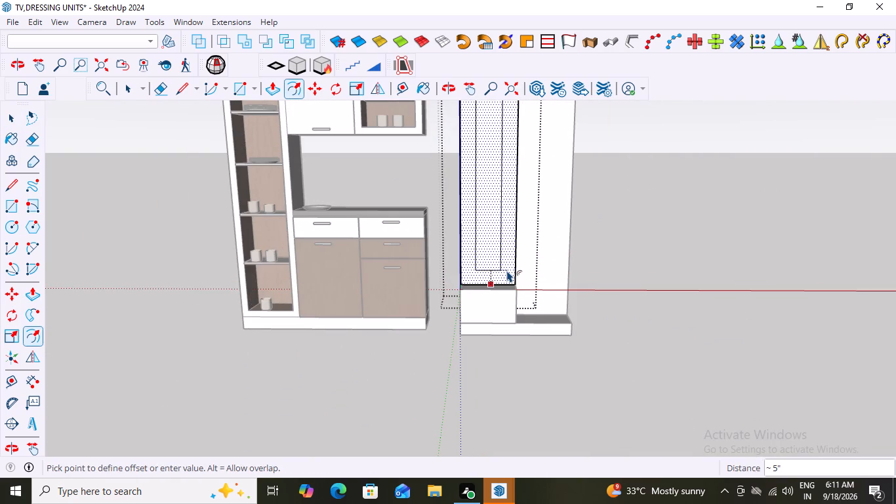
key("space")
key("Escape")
Delete the top band's lower line from the front face of the tall box.
scroll(520, 287, "down", 3)
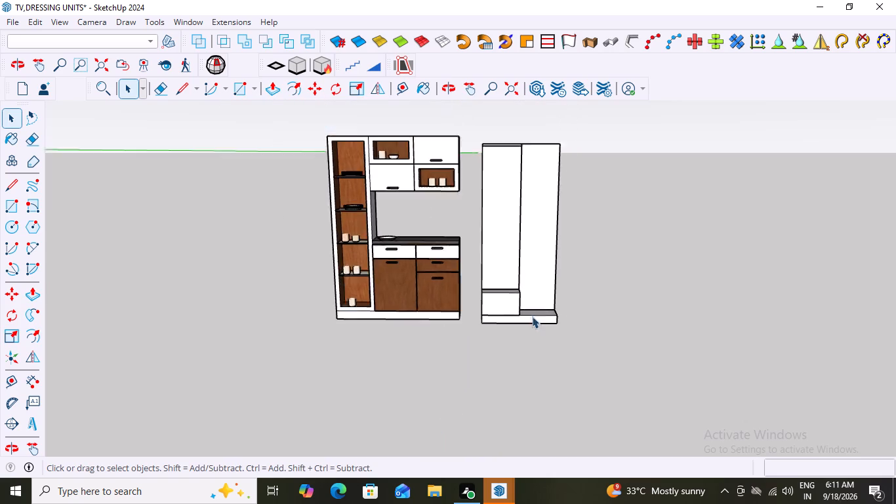
scroll(532, 316, "down", 7)
scroll(540, 228, "up", 19)
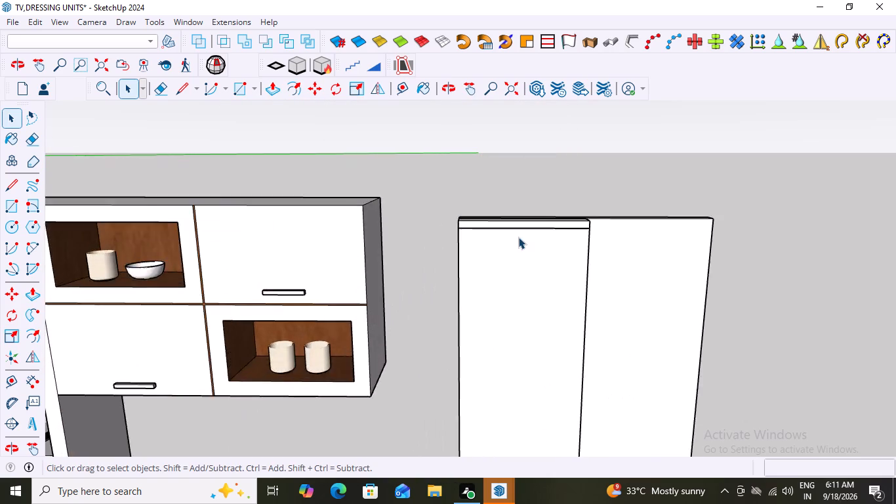
scroll(518, 237, "up", 3)
left_click(527, 222)
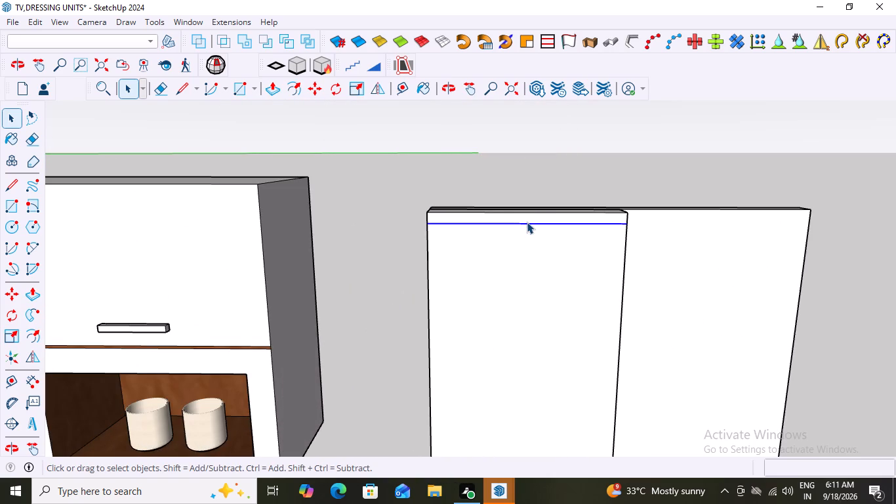
key("Delete")
Delete the 3" line and the short leftover edges above it on the tall box's side face beside the wide back panel.
middle_click_drag(602, 238, 451, 225)
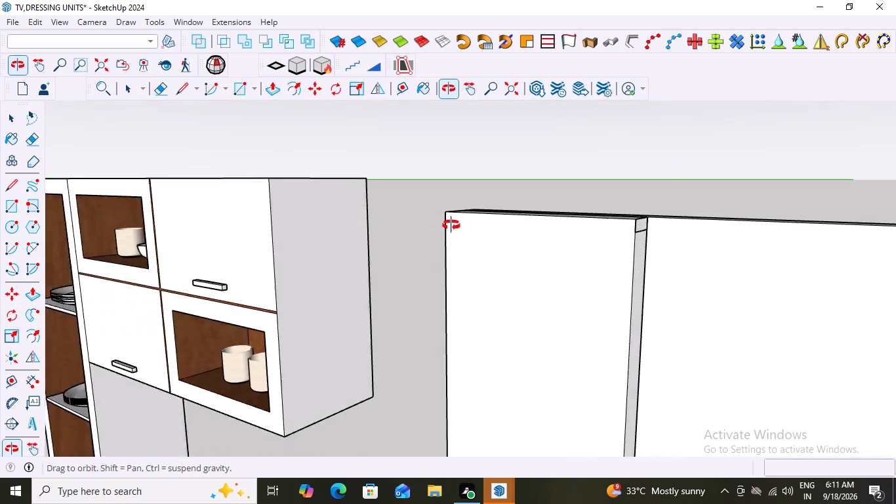
middle_click_drag(451, 225, 405, 226)
left_click(626, 233)
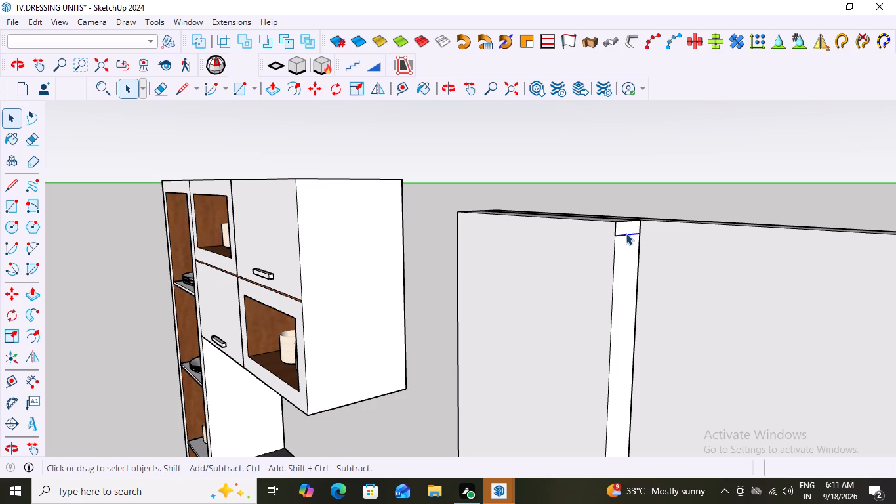
key("Delete")
scroll(616, 220, "up", 9)
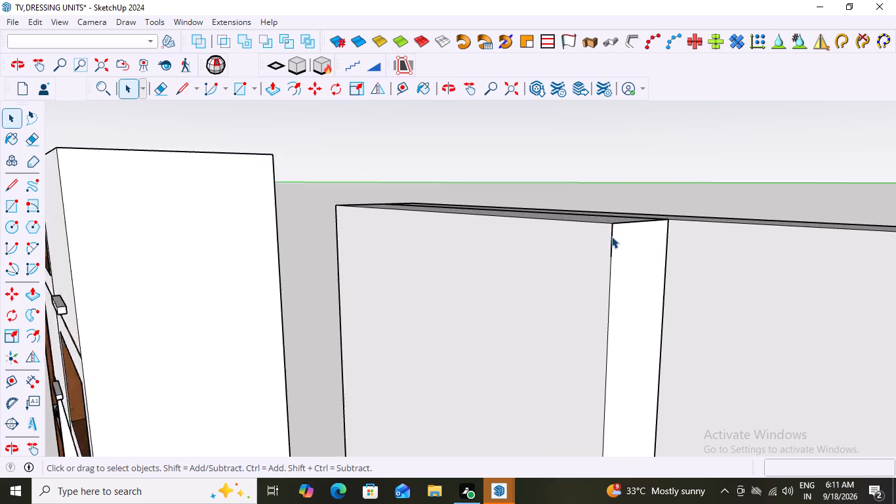
scroll(611, 236, "up", 2)
left_click(612, 235)
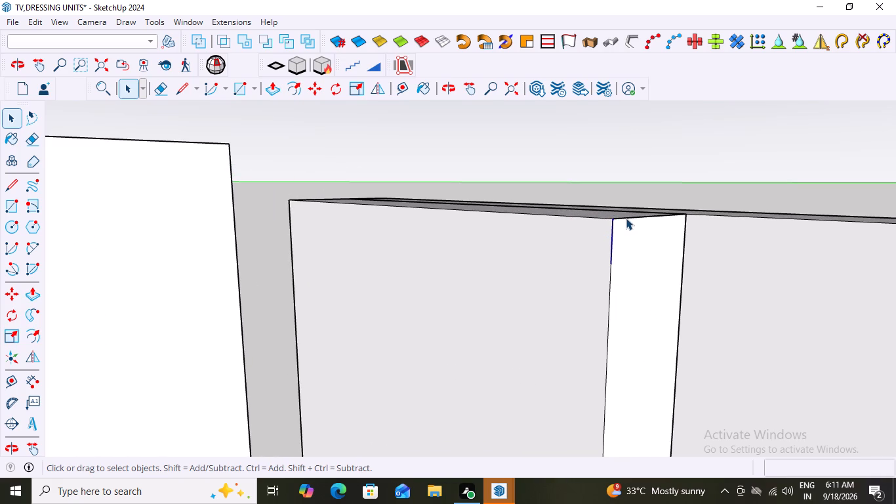
left_click(626, 217)
key("Delete")
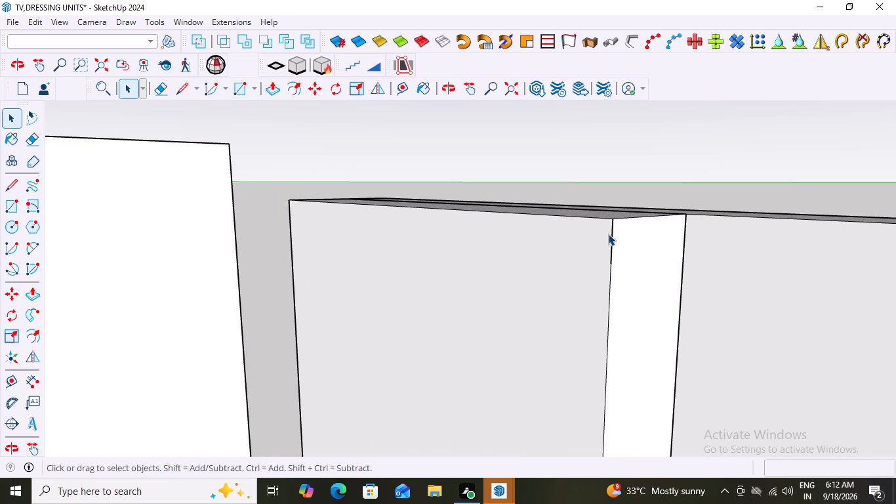
left_click(611, 234)
key("Delete")
Delete the matching 3" line and its short leftover edges on the tall box's opposite side face.
scroll(579, 264, "down", 9)
middle_click_drag(514, 276, 832, 341)
scroll(521, 281, "up", 7)
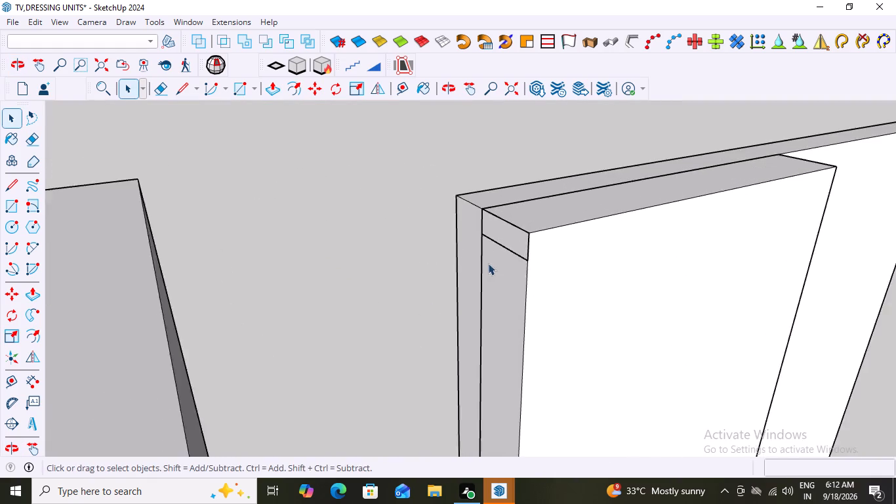
scroll(488, 263, "up", 4)
left_click(514, 246)
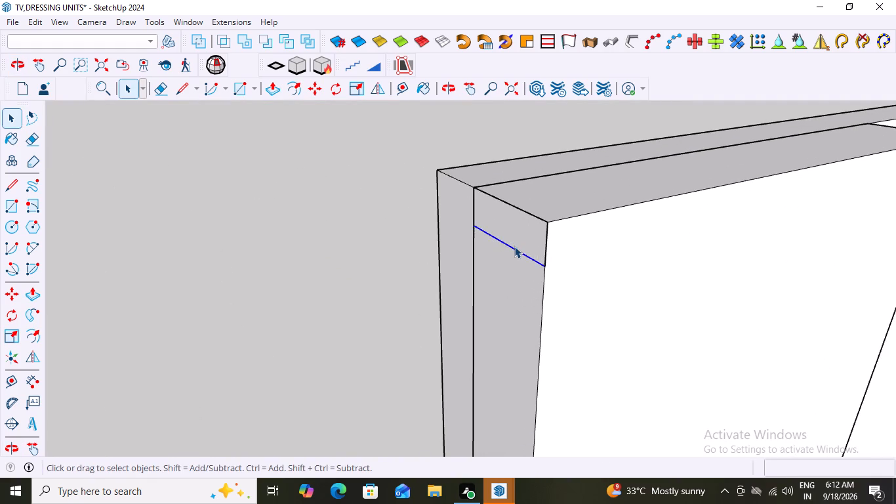
key("Delete")
left_click(521, 209)
key("Delete")
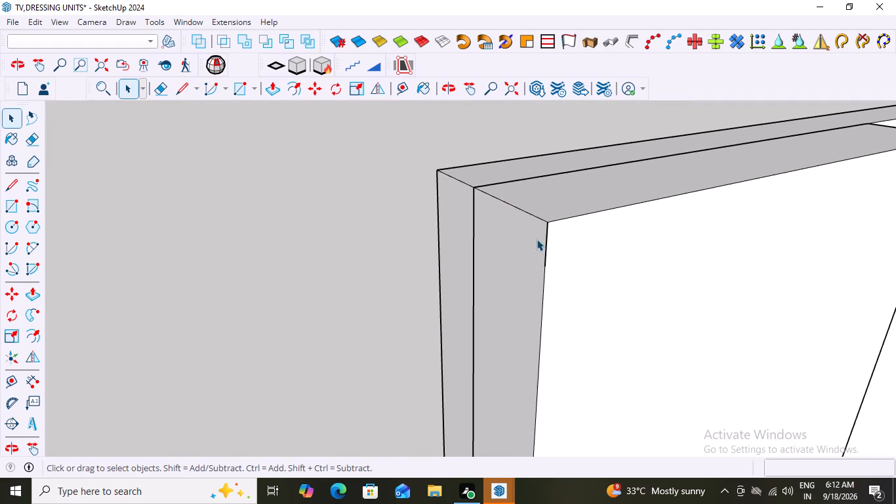
left_click(546, 240)
key("Delete")
Draw a 1'6" by 3" rectangle covering the top face of the tall box.
scroll(470, 261, "down", 6)
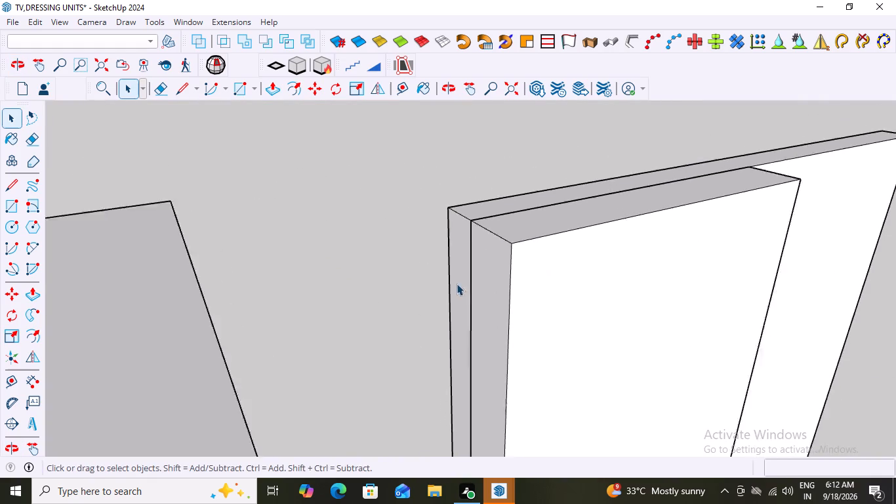
scroll(457, 283, "down", 10)
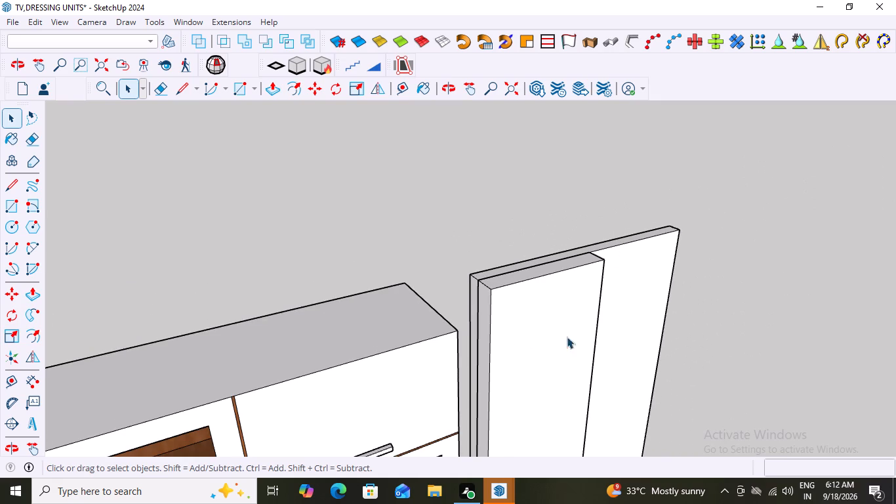
middle_click_drag(746, 301, 664, 354)
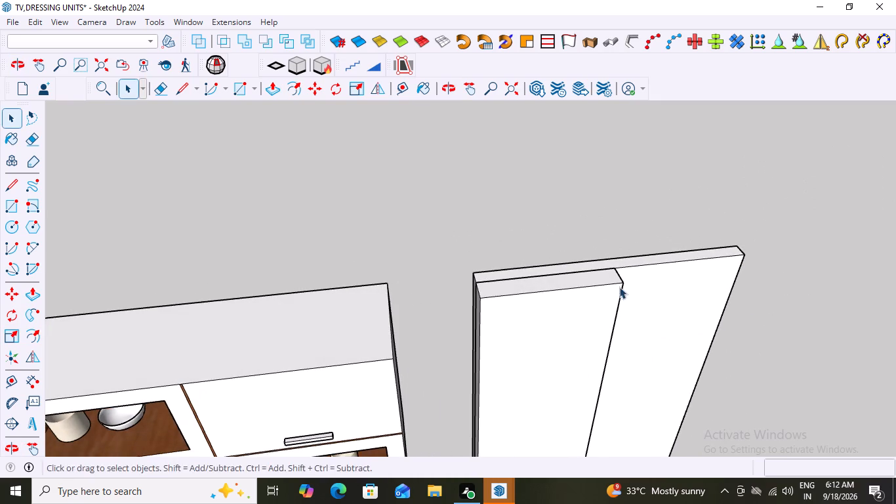
middle_click_drag(619, 287, 619, 326)
scroll(568, 320, "up", 2)
scroll(525, 282, "up", 4)
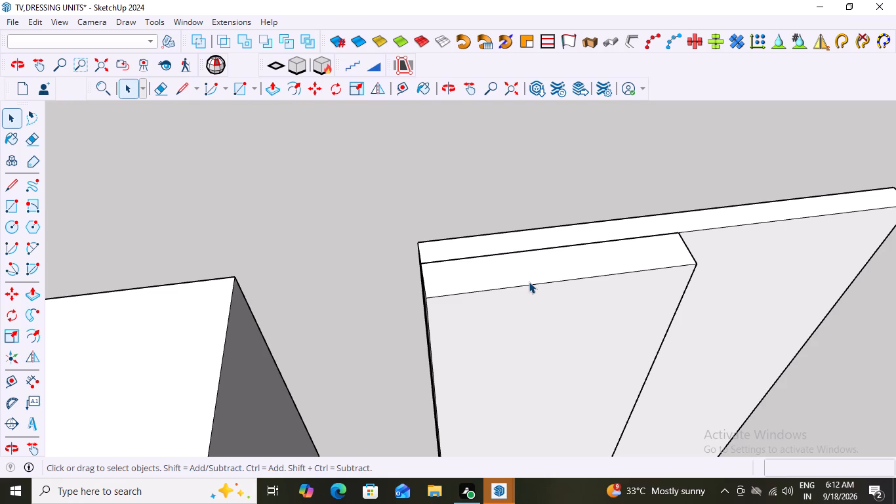
key("r")
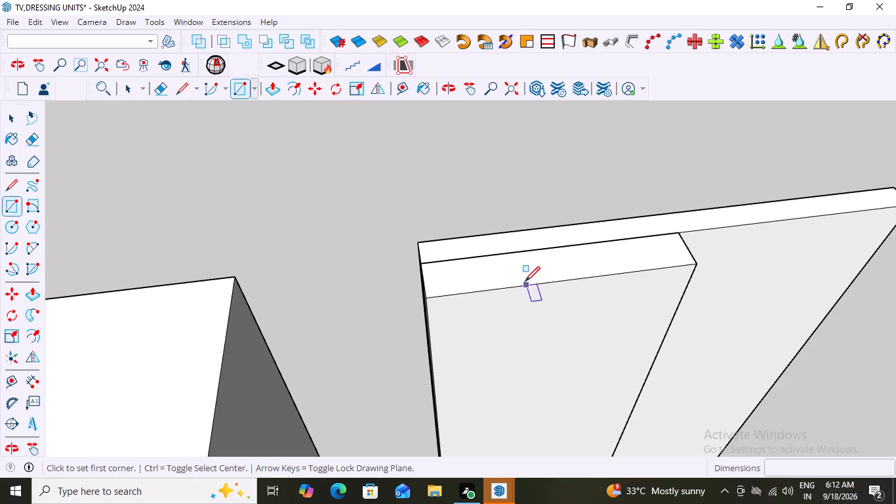
left_click(419, 265)
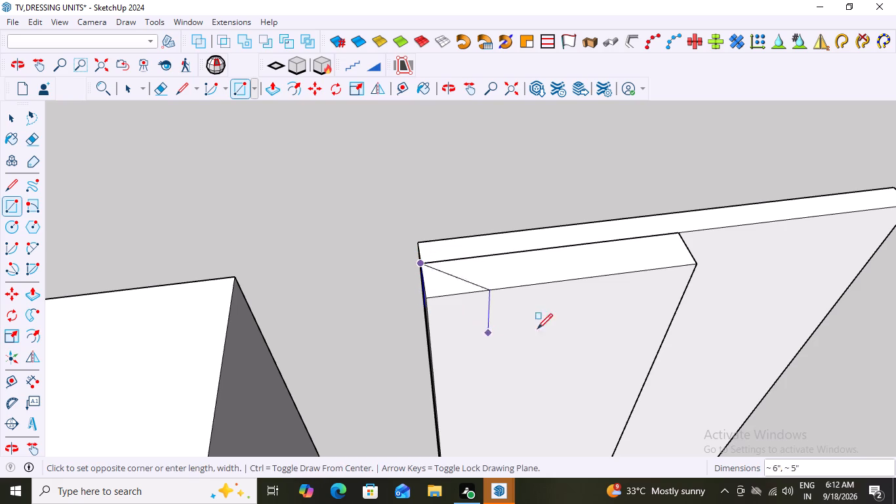
left_click(693, 266)
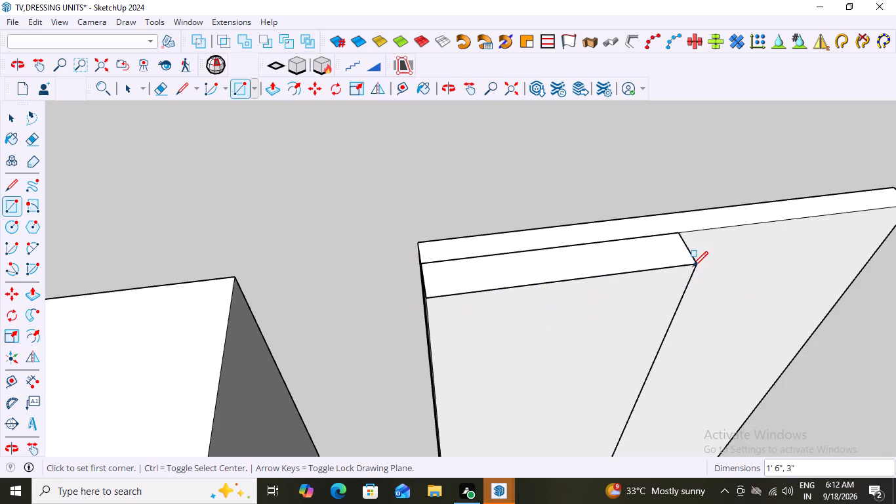
Make the new rectangle on top of the tall box, face and edges together, into its own group.
key("space")
double_click(567, 261)
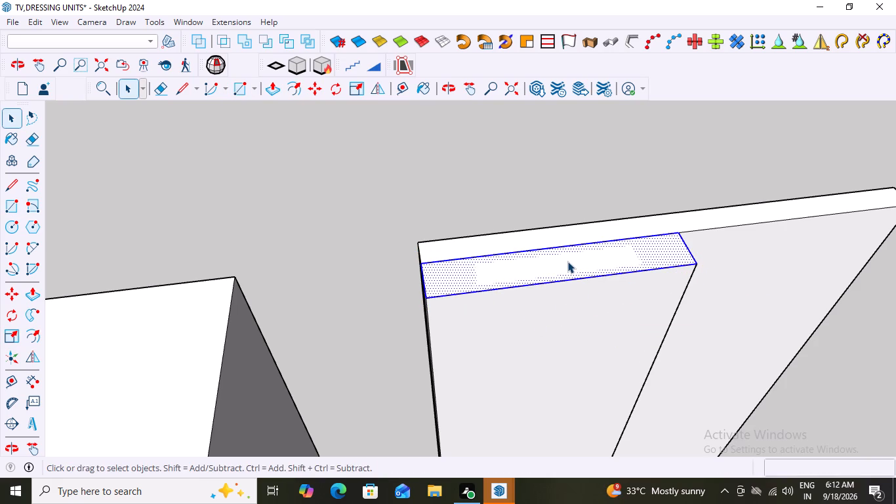
left_click(567, 261)
left_click(567, 261)
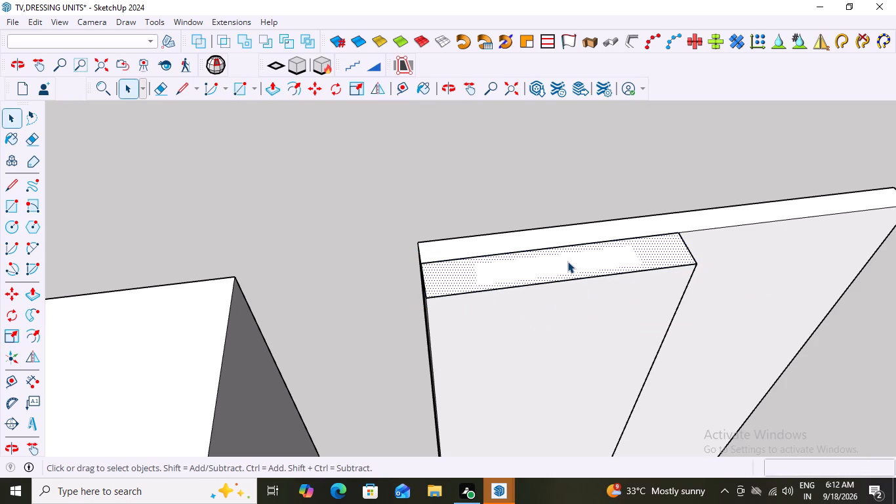
triple_click(567, 261)
left_click(567, 261)
left_click(567, 261)
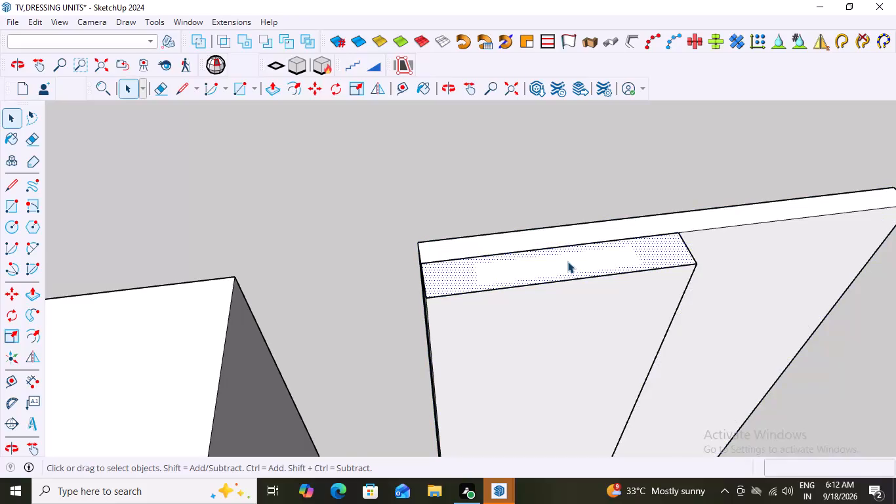
left_click(567, 261)
right_click(567, 261)
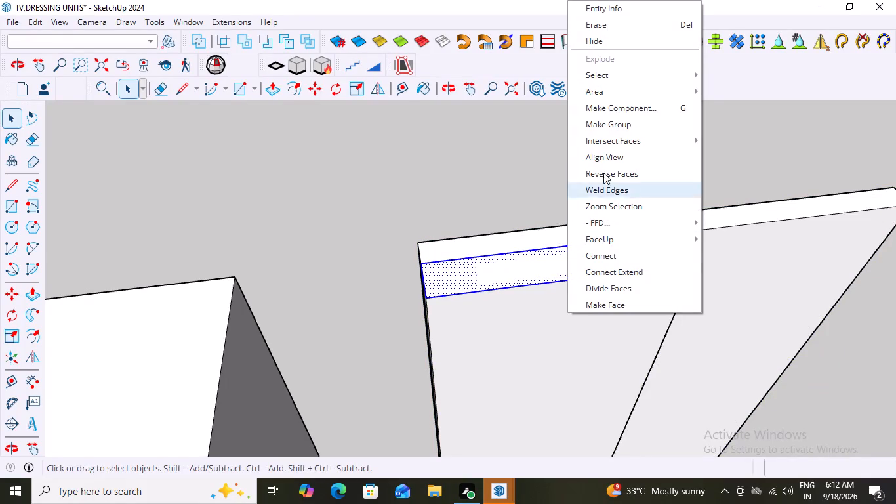
left_click(596, 125)
Open the new top group and extrude its rectangle upward 1" above the tall box with Push/Pull.
left_click(558, 258)
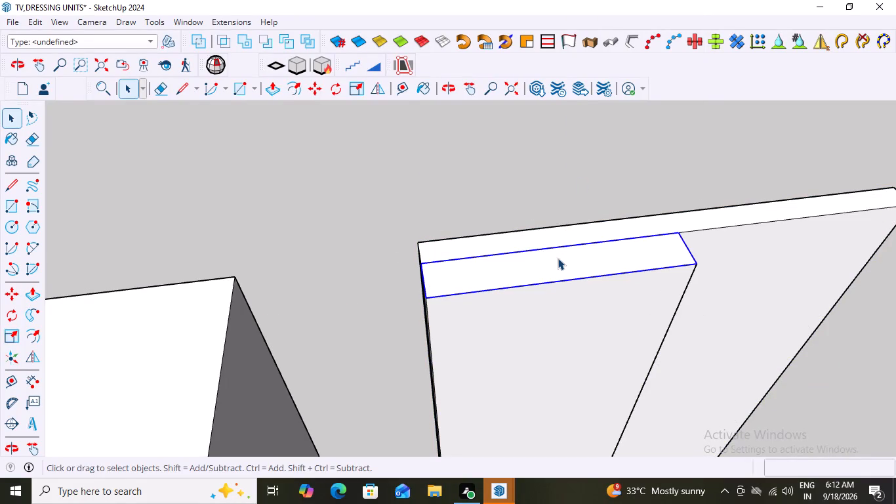
left_click(558, 258)
left_click(558, 258)
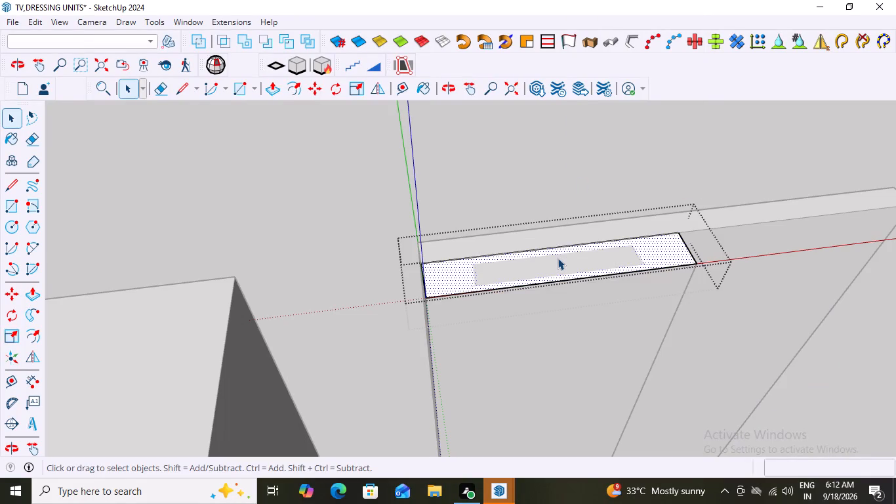
key("p")
left_click(558, 258)
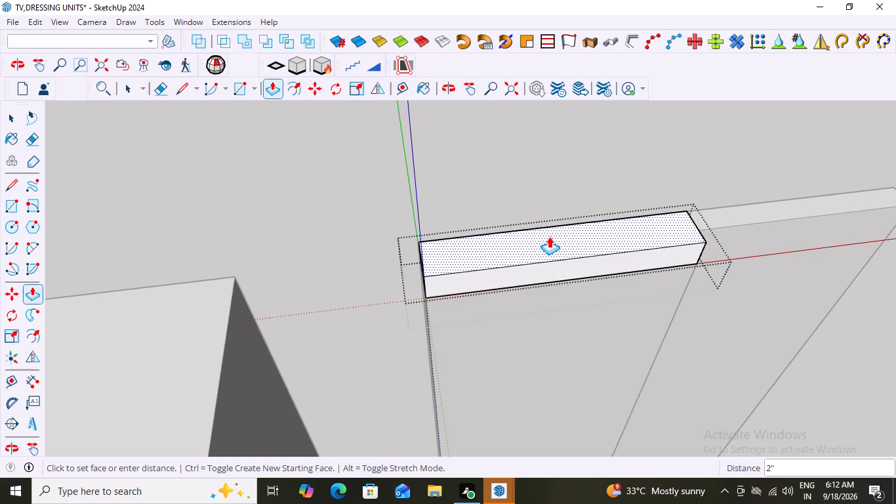
middle_click_drag(549, 236, 499, 159)
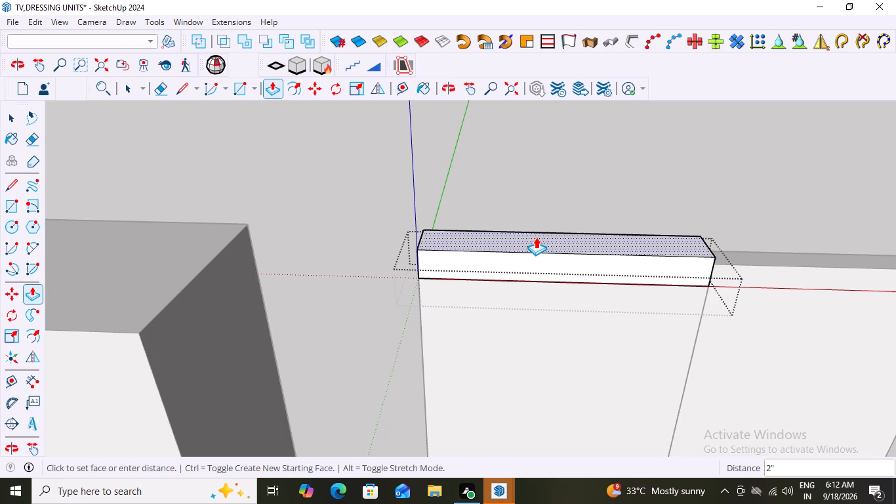
key("1")
key("shift+quotedbl")
key("Return")
key("space")
Move all of the top piece's geometry straight down 1" so it sits flush with the tall box's top, and close the group.
double_click(579, 266)
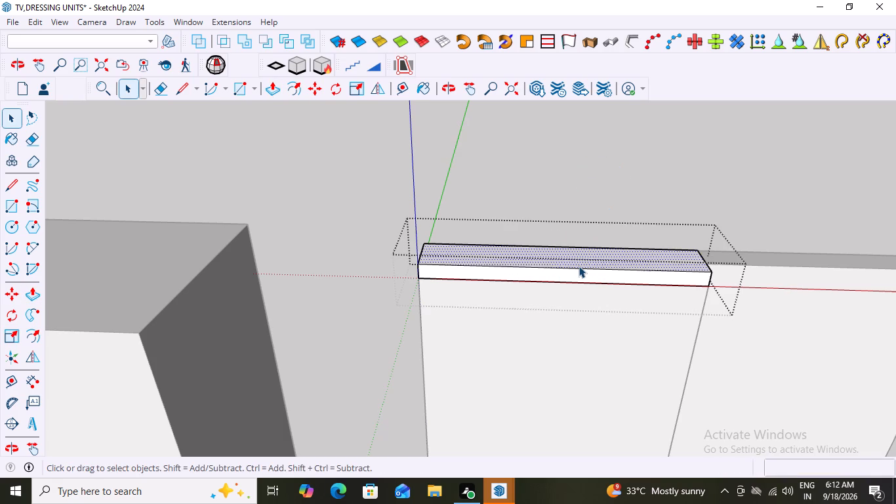
left_click(579, 266)
scroll(600, 283, "down", 5)
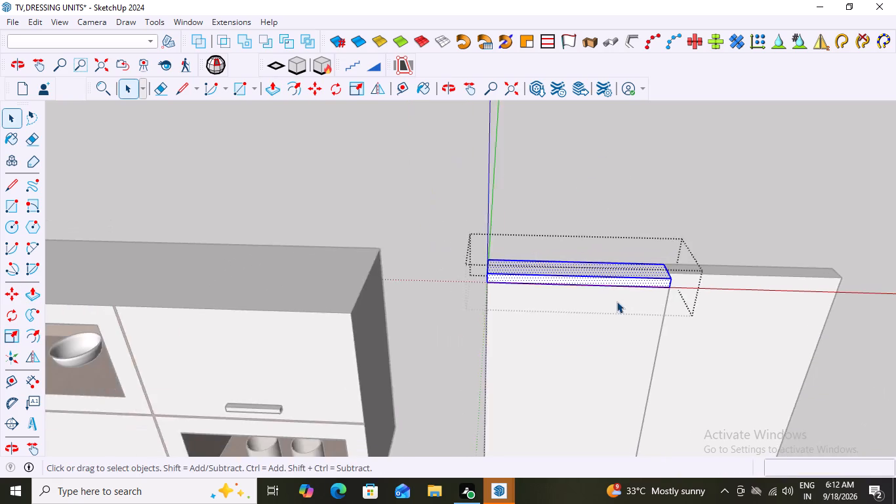
scroll(617, 301, "down", 2)
middle_click_drag(712, 342, 712, 282)
scroll(640, 287, "up", 3)
scroll(693, 300, "up", 3)
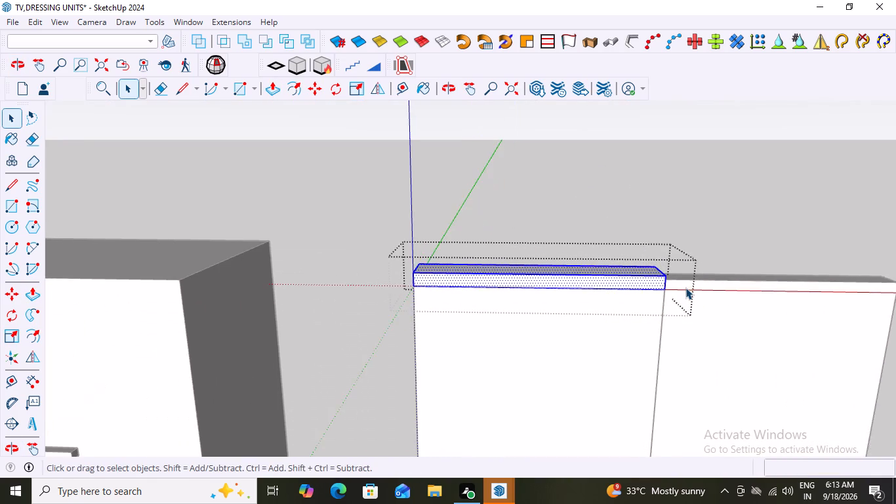
scroll(685, 287, "up", 3)
key("m")
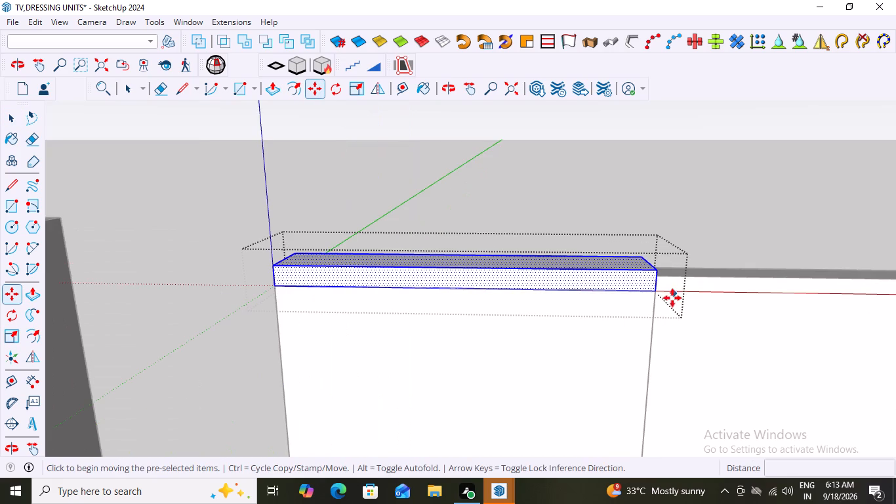
left_click(655, 293)
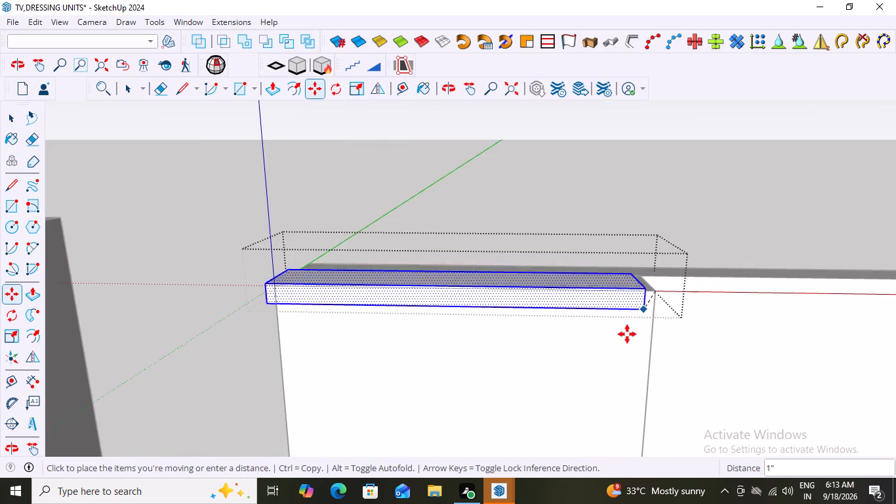
scroll(647, 320, "up", 2)
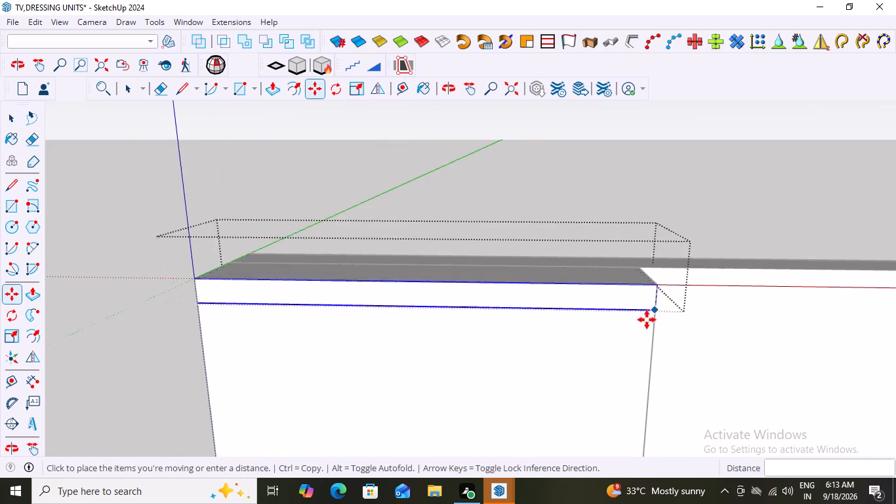
scroll(647, 320, "up", 1)
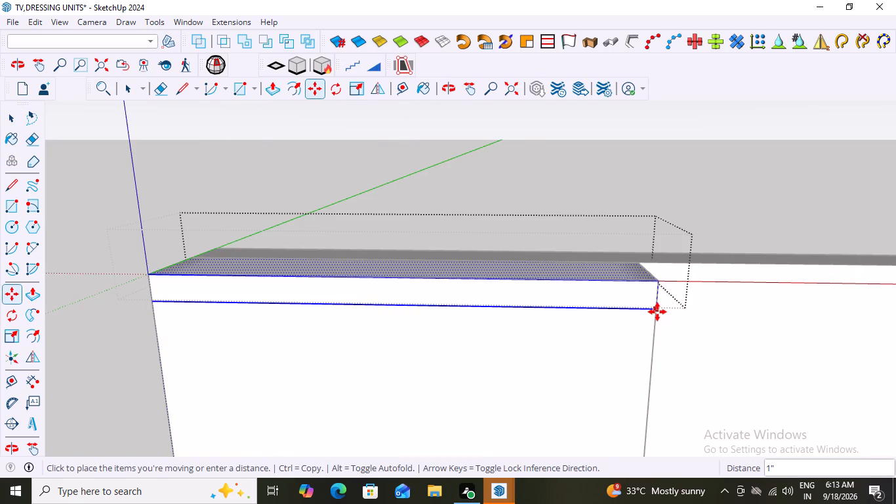
scroll(657, 313, "up", 7)
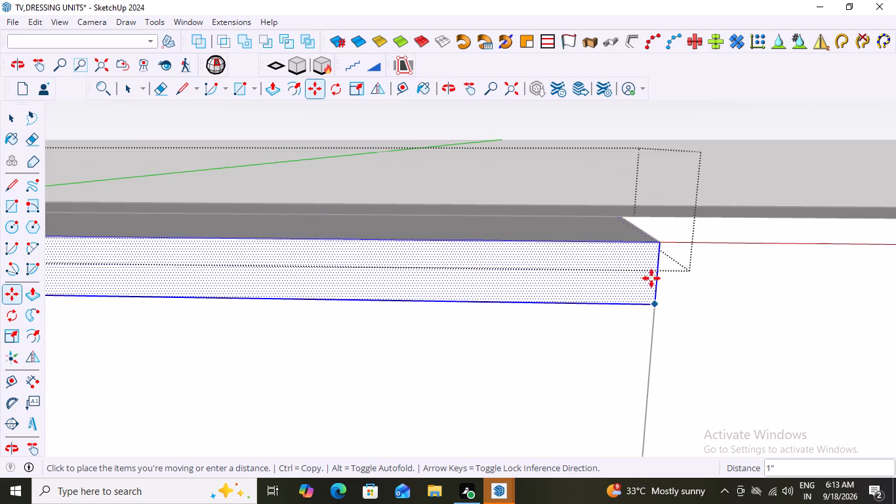
left_click(657, 304)
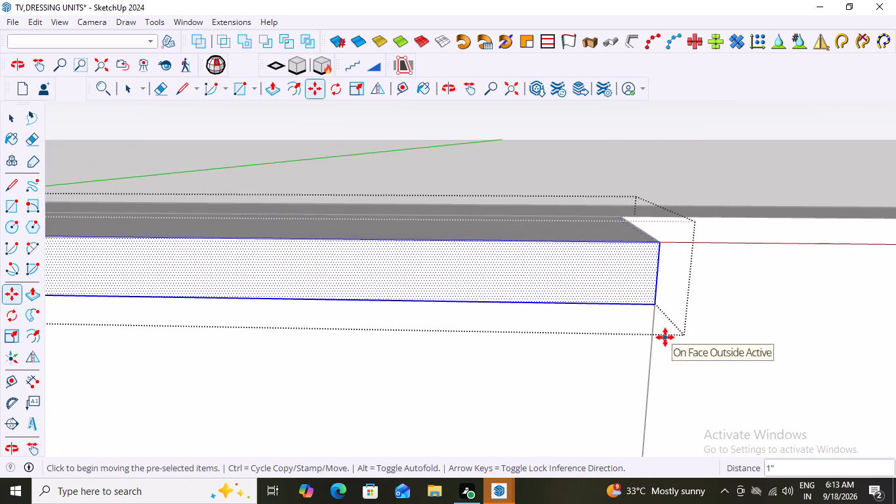
key("space")
left_click(649, 129)
Examine how the top piece and the tall box overlap at the upper end, checking each group's faces from several angles.
middle_click_drag(643, 270, 636, 246)
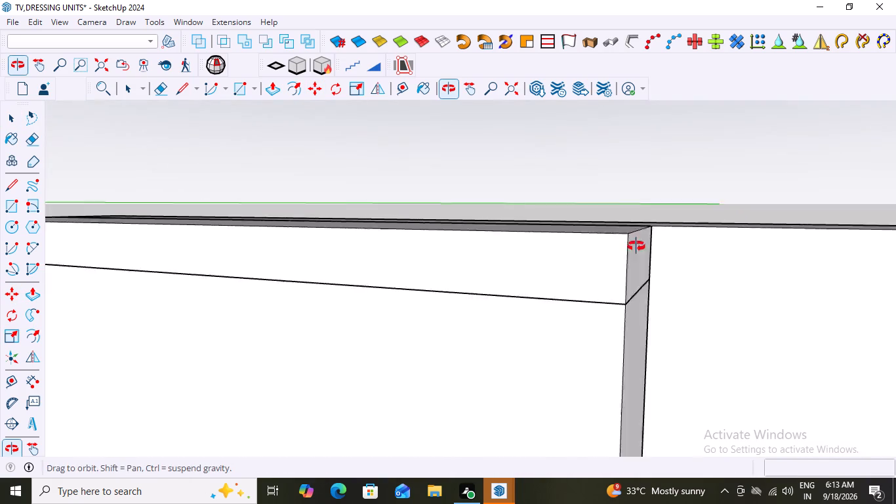
middle_click_drag(636, 246, 744, 237)
scroll(746, 237, "down", 14)
middle_click_drag(557, 296, 628, 306)
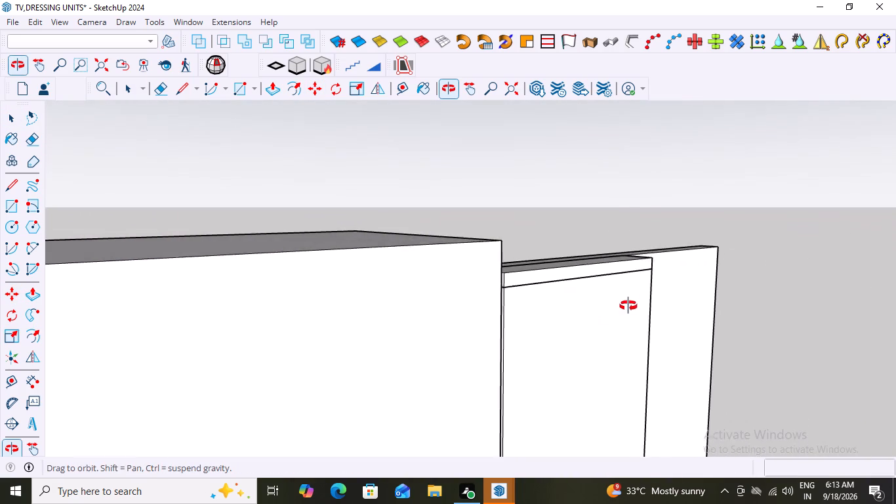
middle_click_drag(628, 306, 470, 298)
double_click(526, 276)
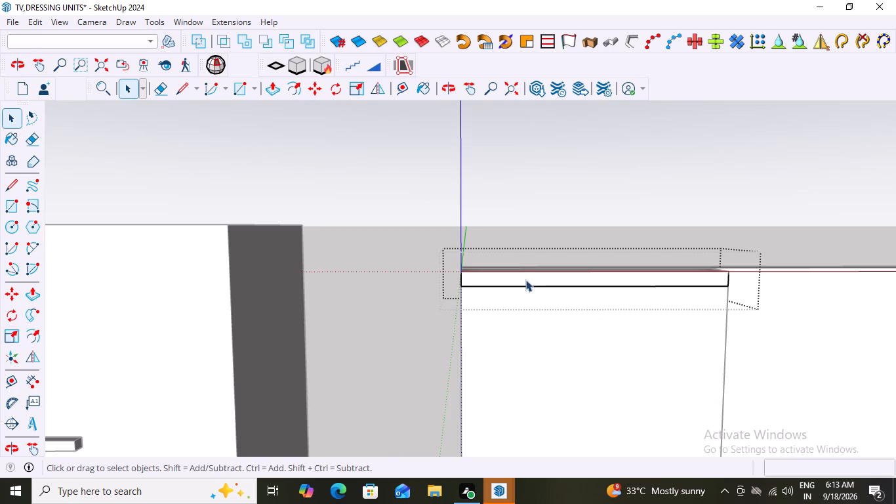
left_click(478, 192)
middle_click_drag(542, 298, 529, 304)
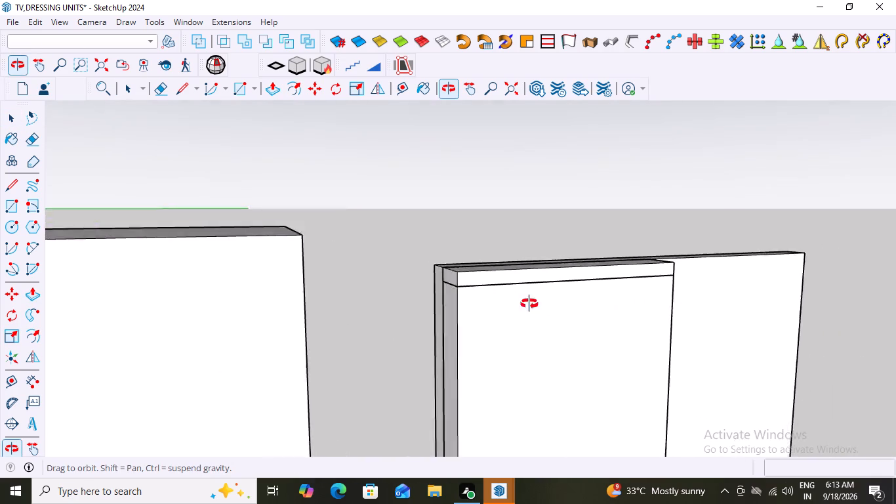
middle_click_drag(529, 304, 491, 299)
scroll(517, 257, "down", 10)
triple_click(575, 322)
double_click(575, 322)
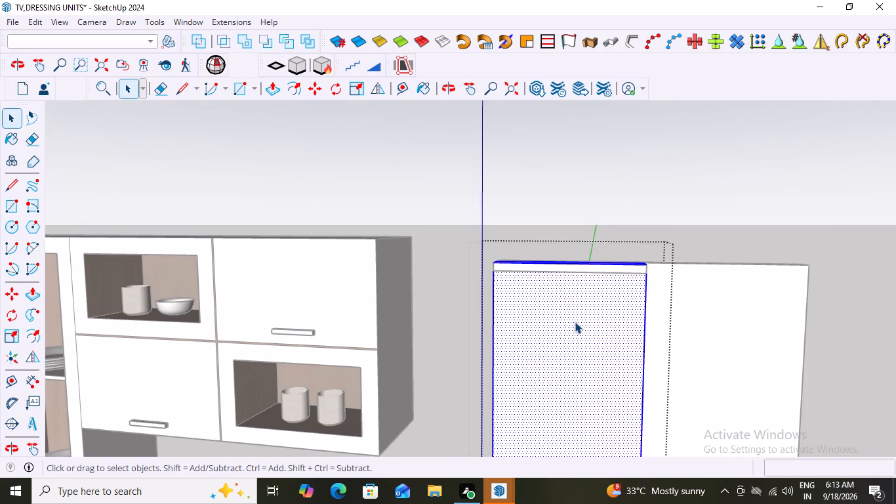
middle_click_drag(575, 312, 749, 323)
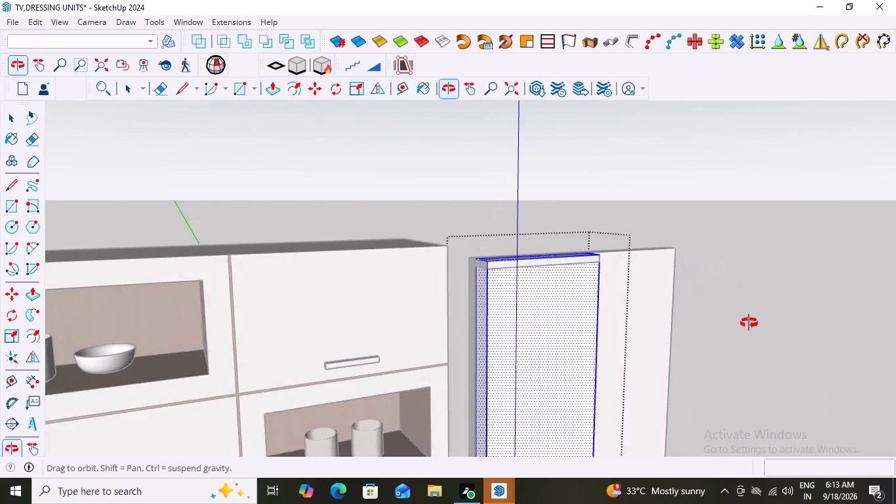
middle_click_drag(749, 323, 617, 336)
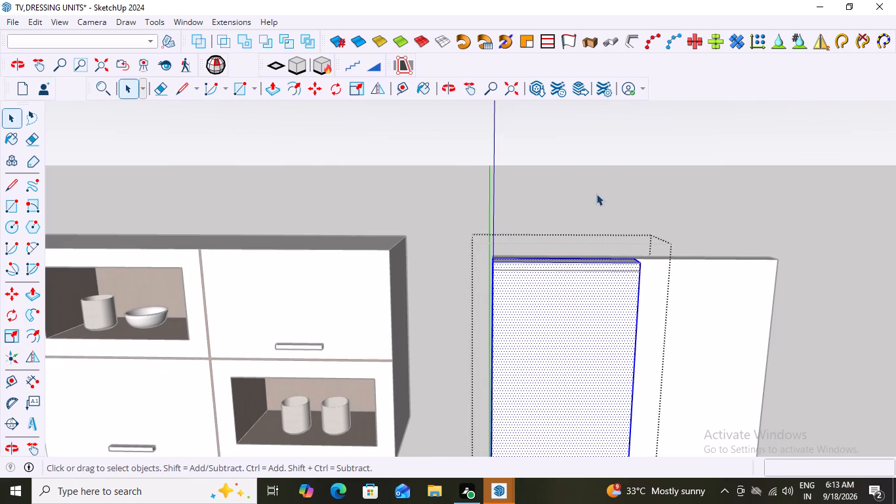
left_click(594, 187)
scroll(596, 298, "up", 6)
double_click(577, 251)
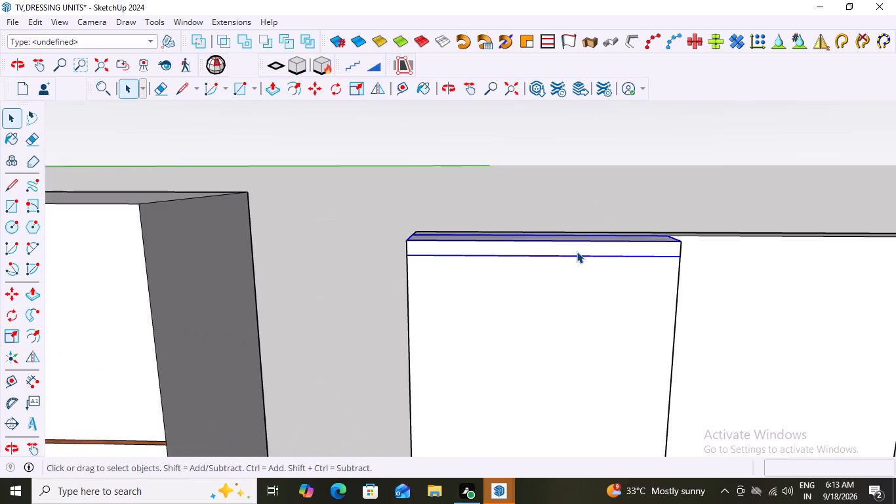
triple_click(577, 251)
double_click(577, 251)
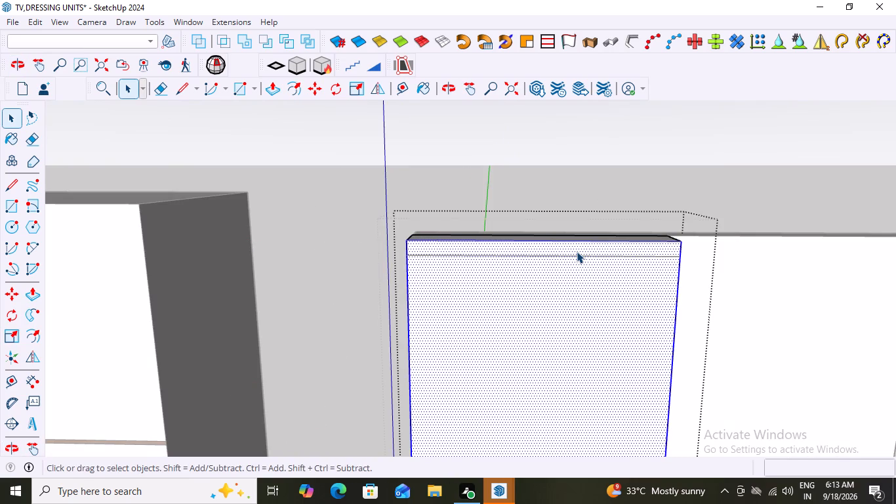
left_click(571, 154)
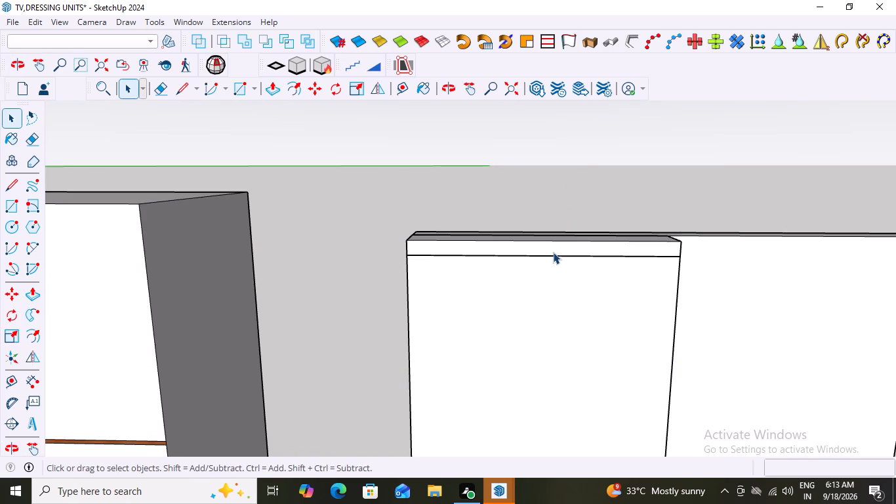
left_click(553, 252)
left_click(553, 252)
left_click(553, 252)
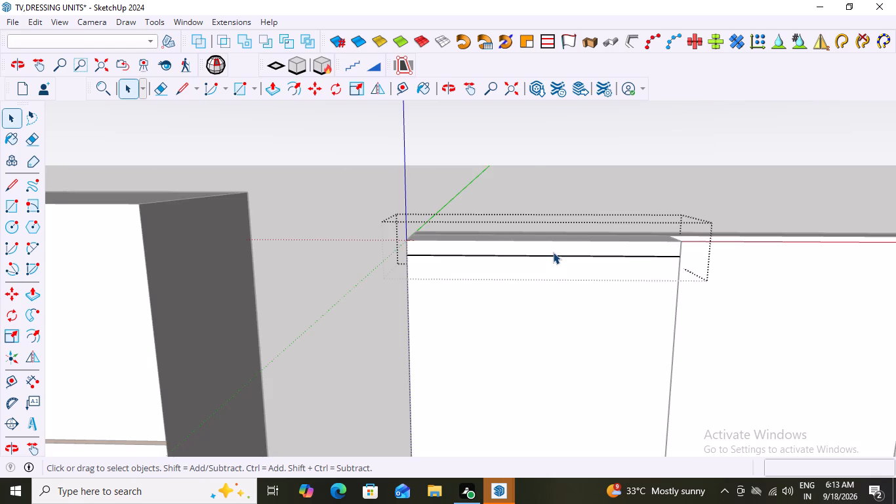
left_click(529, 157)
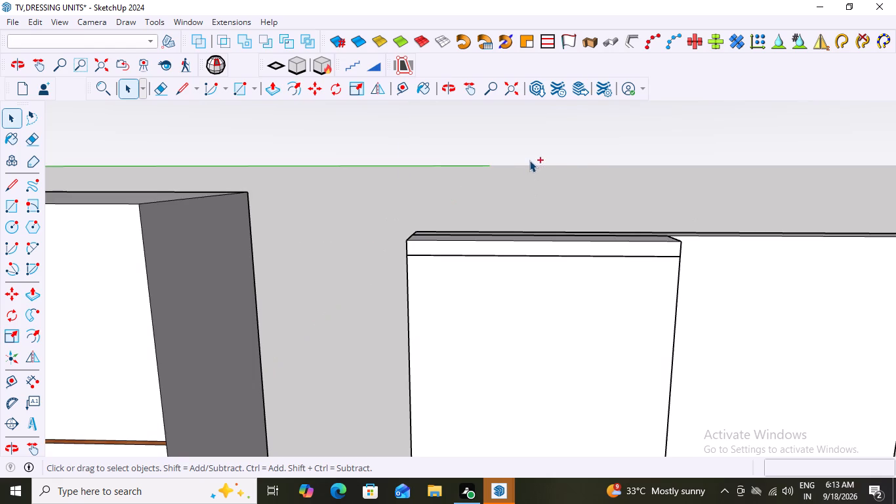
key("ctrl+z")
key("ctrl+z")
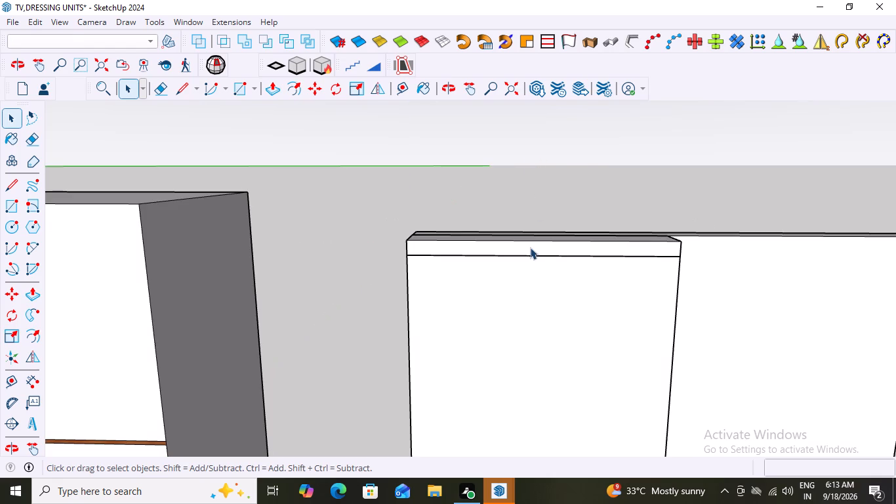
left_click(530, 247)
left_click(530, 247)
left_click(530, 247)
left_click(530, 247)
left_click(530, 247)
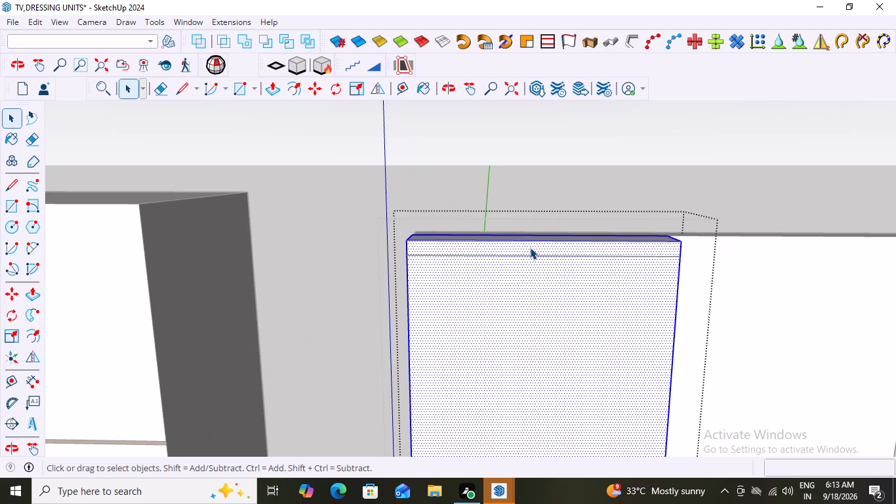
double_click(530, 247)
left_click(558, 161)
middle_click_drag(546, 268, 614, 308)
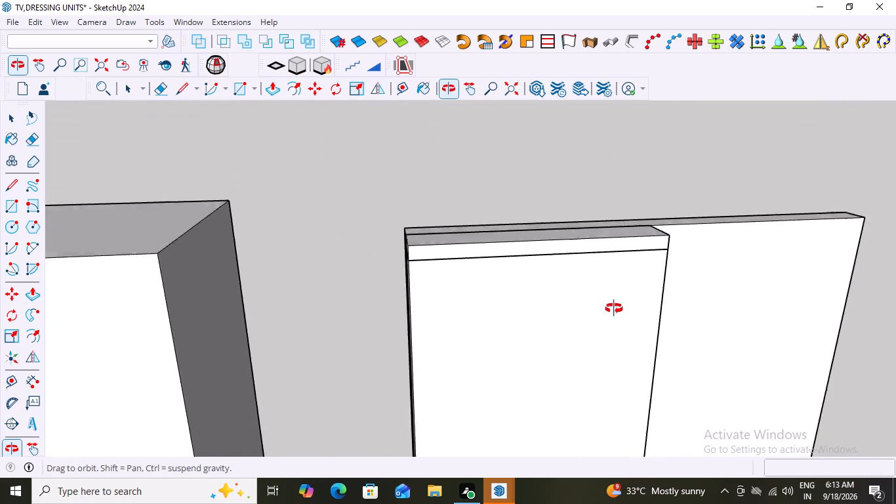
middle_click_drag(614, 308, 661, 316)
Undo the recent edits back through the top piece's 1" downward move, stopping inside its open group.
key("ctrl+z")
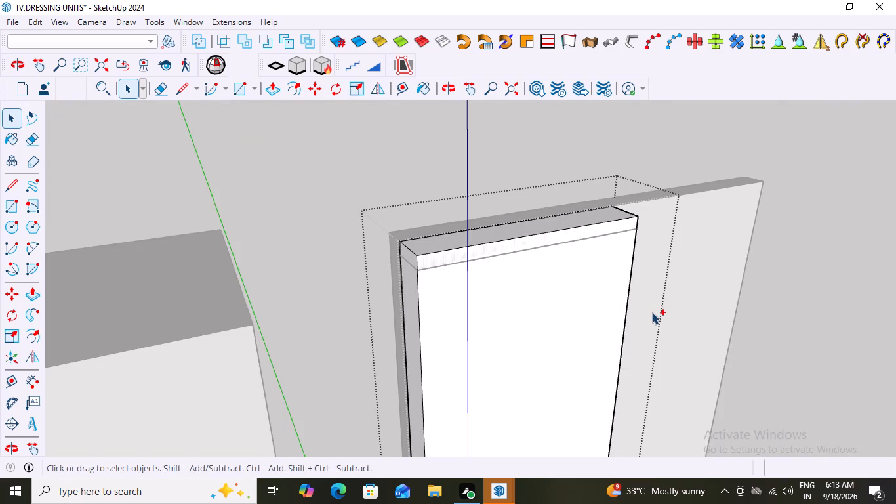
key("ctrl+z")
key("ctrl+z")
key("ctrl+z")
key("ctrl+z")
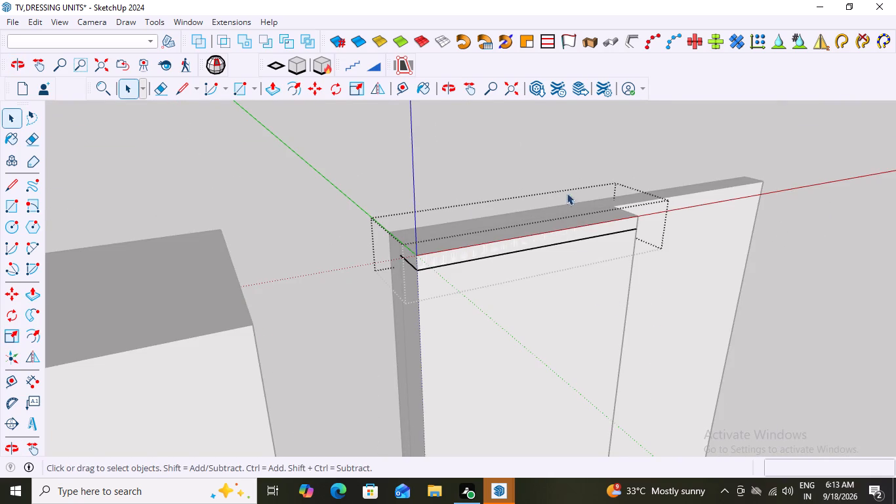
left_click(561, 168)
middle_click_drag(585, 297, 641, 304)
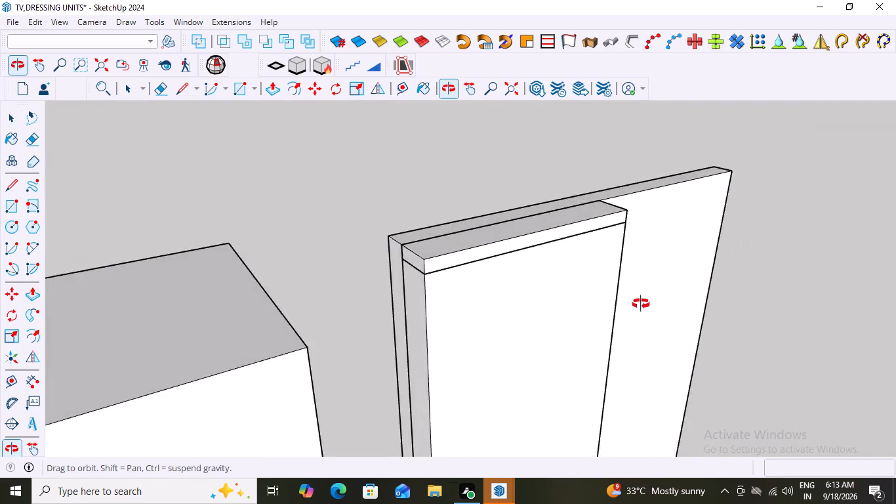
middle_click_drag(641, 304, 556, 316)
key("ctrl+z")
key("ctrl+z")
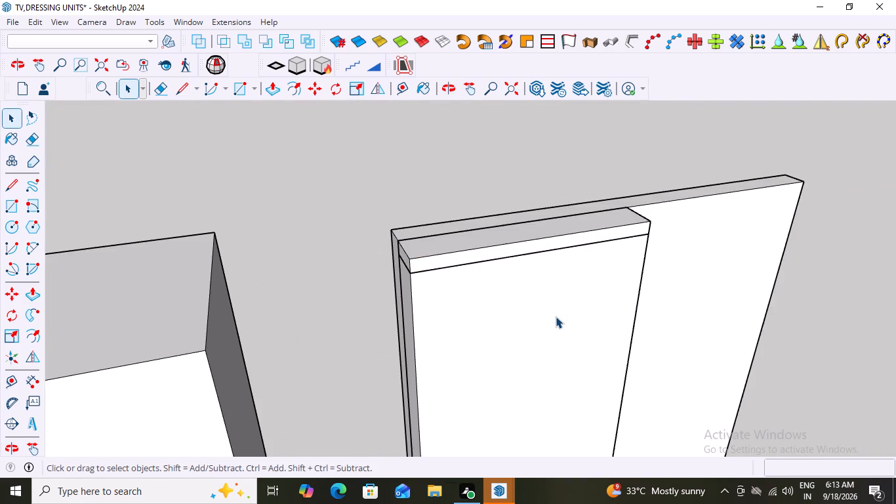
key("ctrl+z")
key("ctrl+z")
key("ctrl+z")
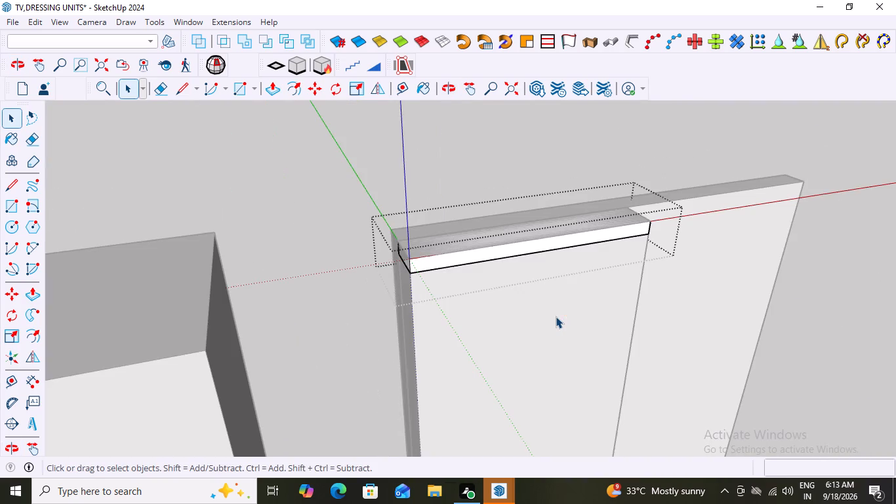
key("ctrl+z")
key("ctrl+z")
key("ctrl+z")
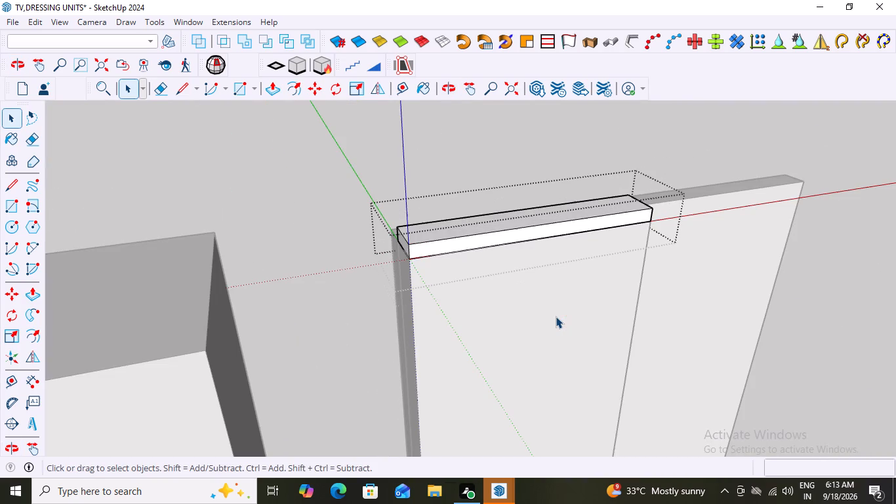
Make all of the top piece's geometry into a nested group inside the open group.
triple_click(531, 225)
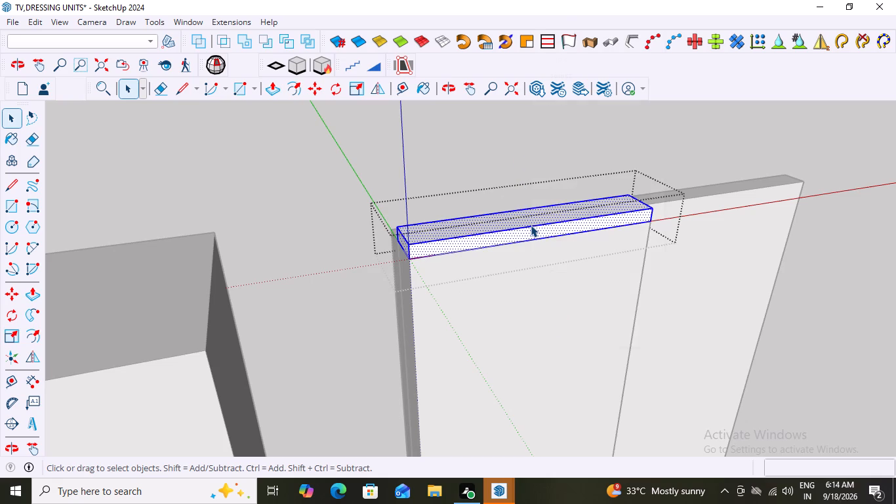
right_click(531, 225)
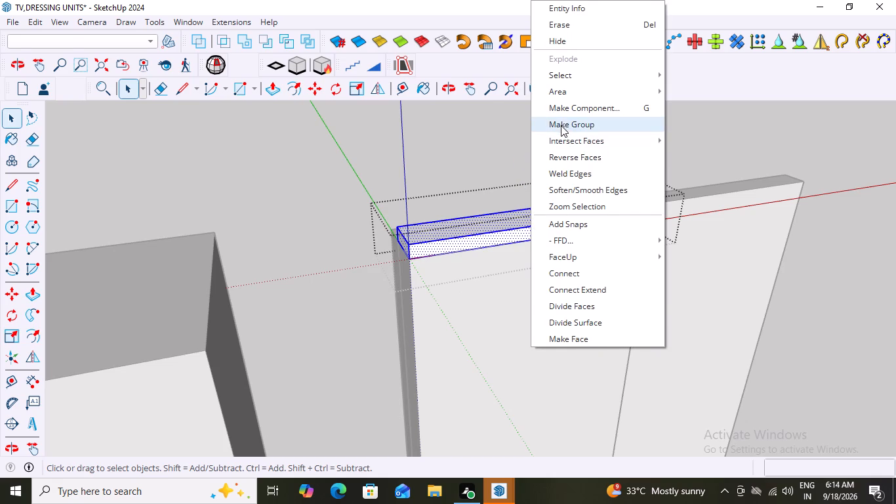
left_click(561, 125)
Move the nested top piece group straight down 1" along the tall box's vertical edge, and close the outer group.
scroll(621, 253, "down", 2)
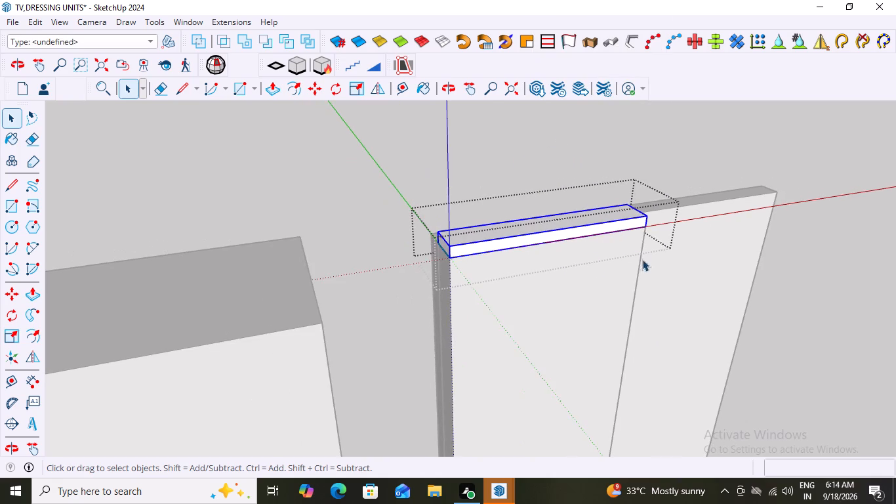
middle_click_drag(591, 264, 611, 263)
scroll(676, 259, "up", 2)
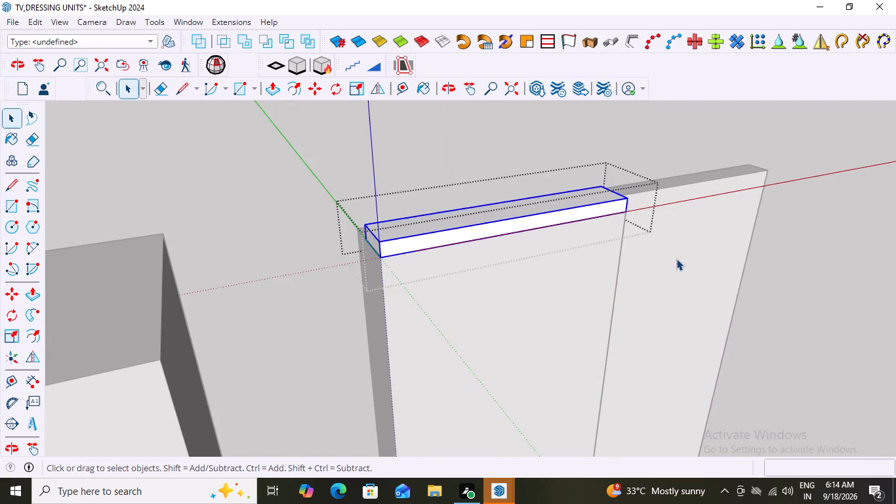
key("m")
left_click(627, 214)
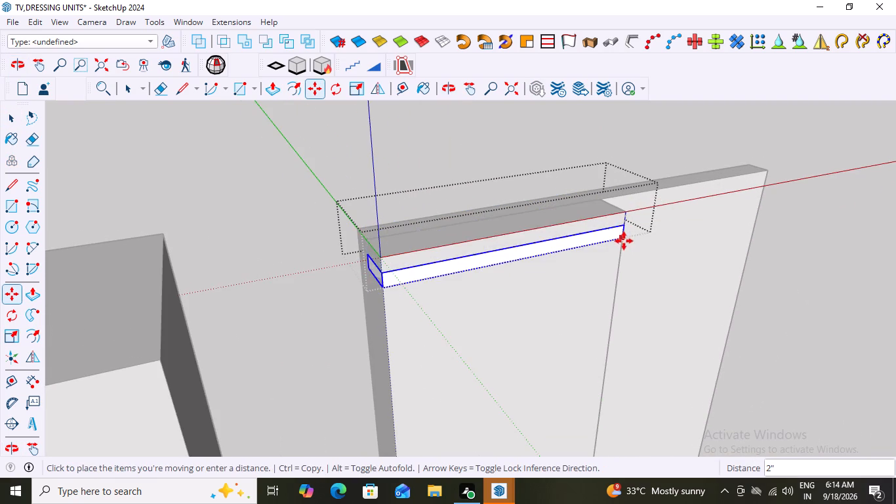
scroll(624, 241, "up", 5)
middle_click_drag(632, 254, 501, 232)
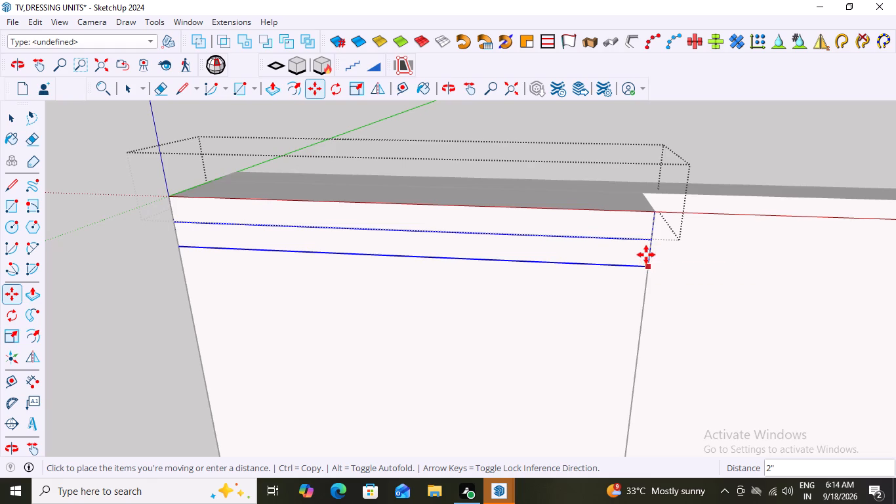
scroll(651, 262, "up", 3)
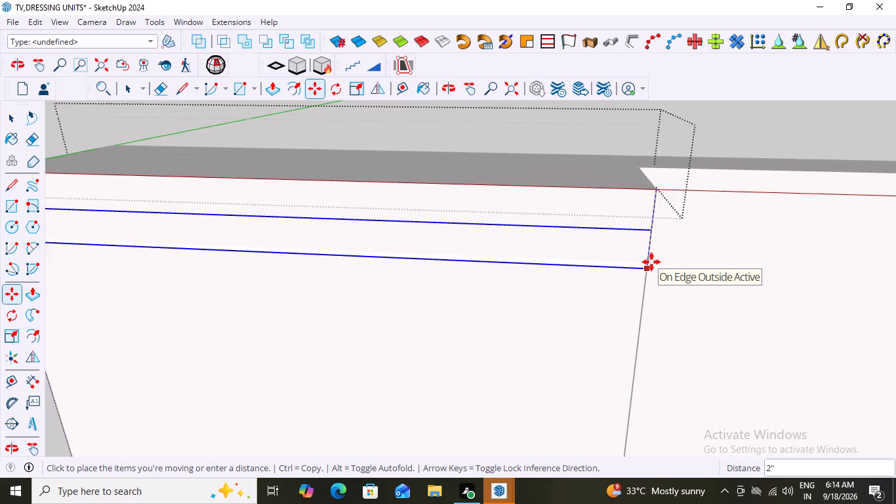
scroll(651, 262, "up", 2)
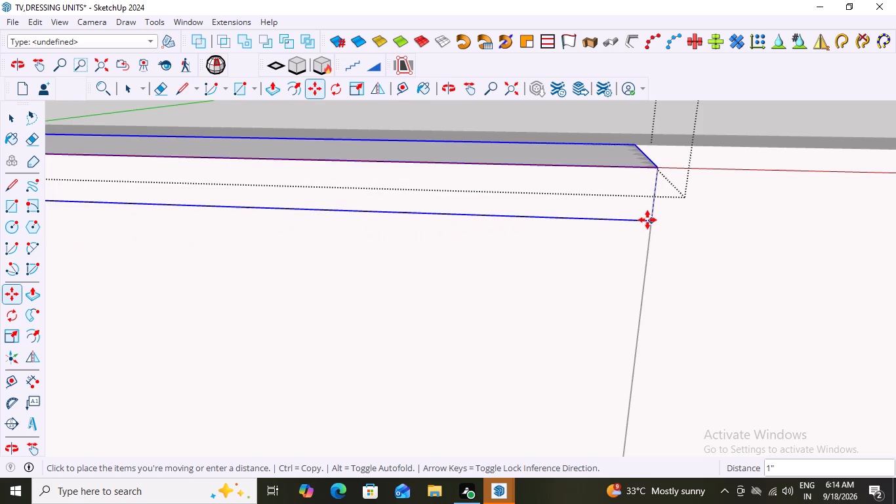
left_click(651, 222)
key("space")
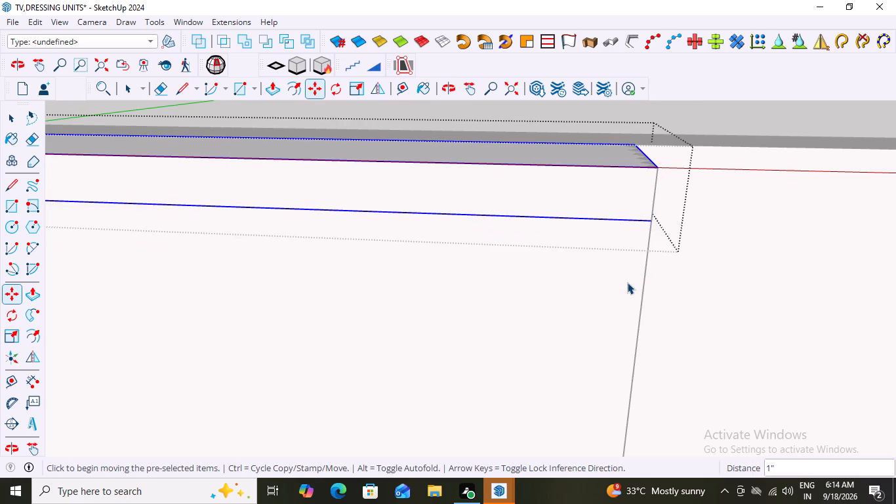
scroll(627, 282, "down", 10)
left_click(585, 148)
Examine the tall box's upper end from several angles, including its front face inside the group, and exit the group.
middle_click_drag(610, 259, 495, 246)
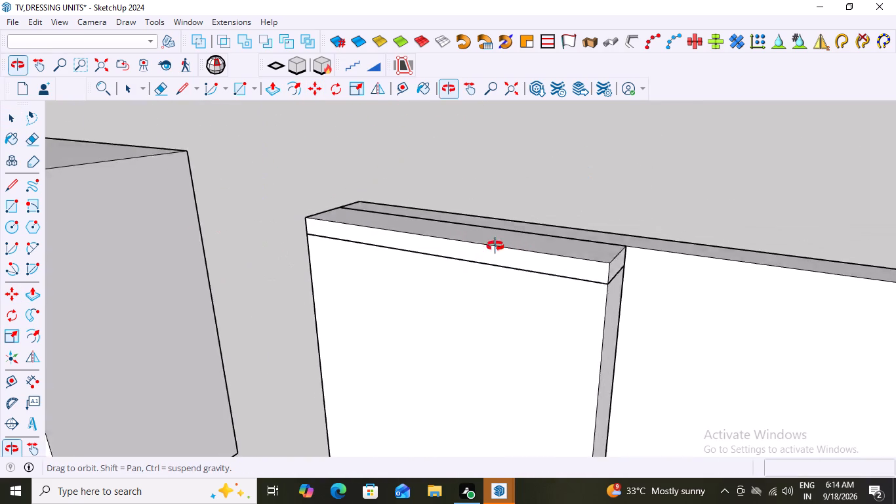
middle_click_drag(495, 246, 617, 222)
scroll(540, 293, "down", 5)
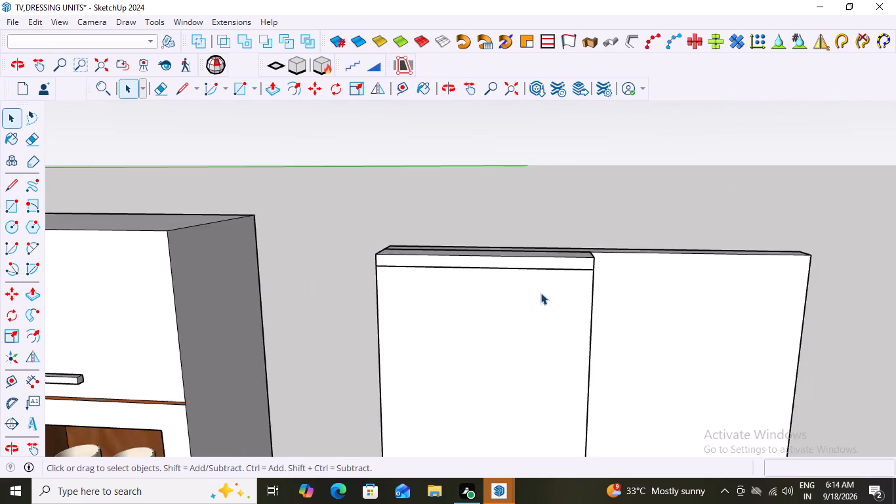
middle_click_drag(506, 319, 540, 281)
scroll(540, 279, "down", 13)
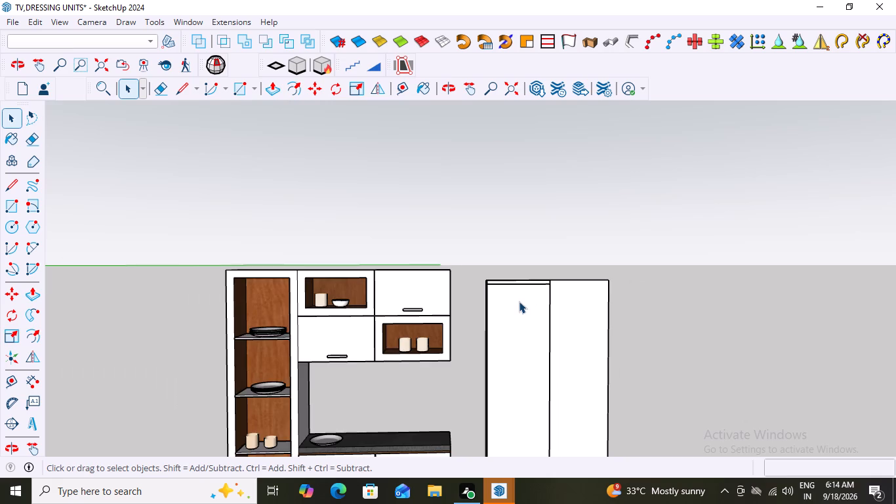
scroll(519, 301, "down", 3)
triple_click(524, 327)
double_click(524, 327)
scroll(524, 289, "up", 2)
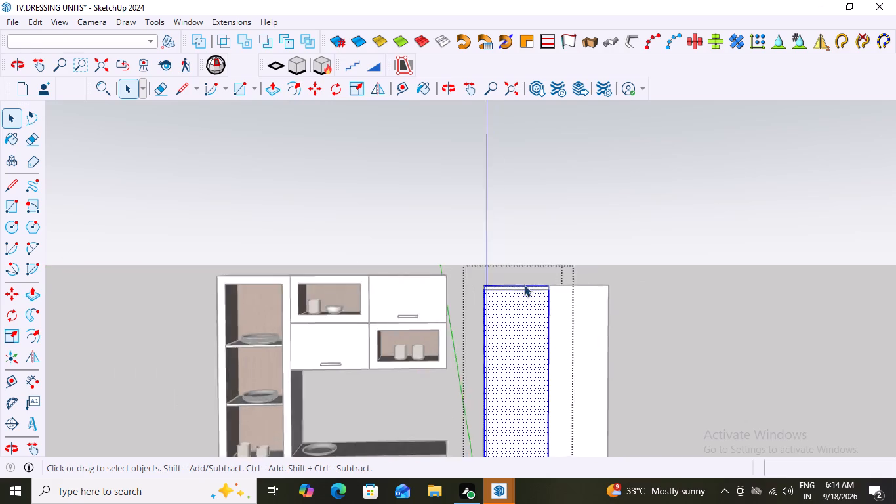
scroll(524, 285, "up", 19)
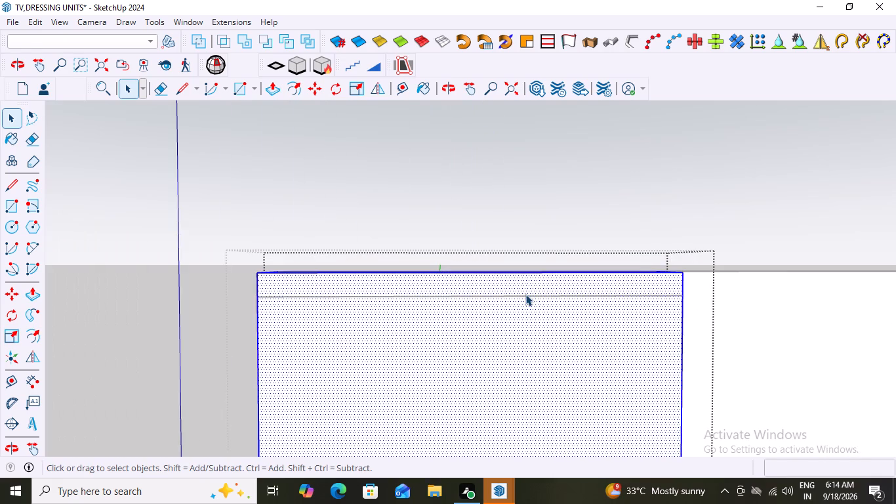
scroll(525, 294, "down", 20)
scroll(525, 294, "down", 4)
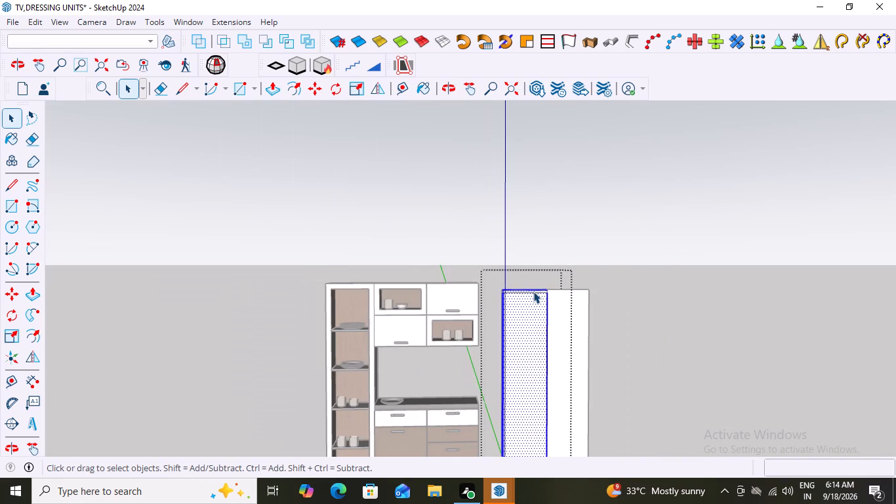
key("space")
left_click(580, 247)
Draw a rectangle about 1' 6" by 5' 8" on the tall box's front, from below the top piece to the low box.
scroll(529, 336, "up", 14)
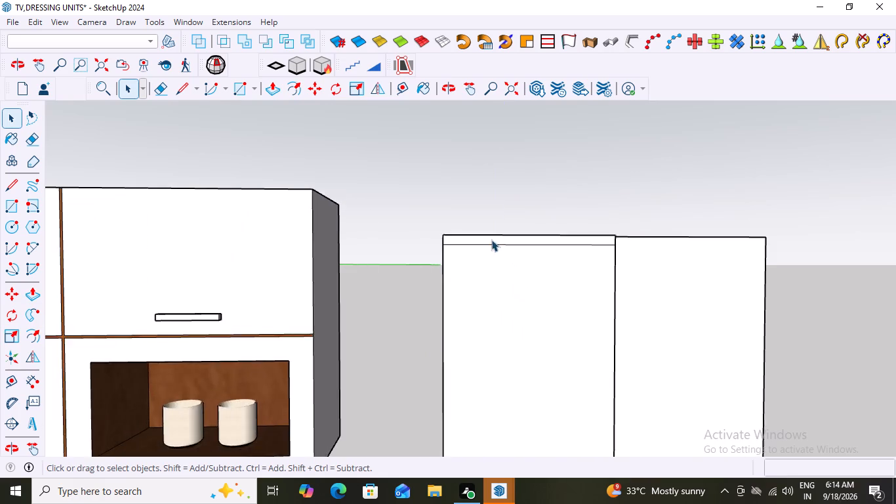
scroll(491, 240, "up", 7)
scroll(426, 254, "up", 9)
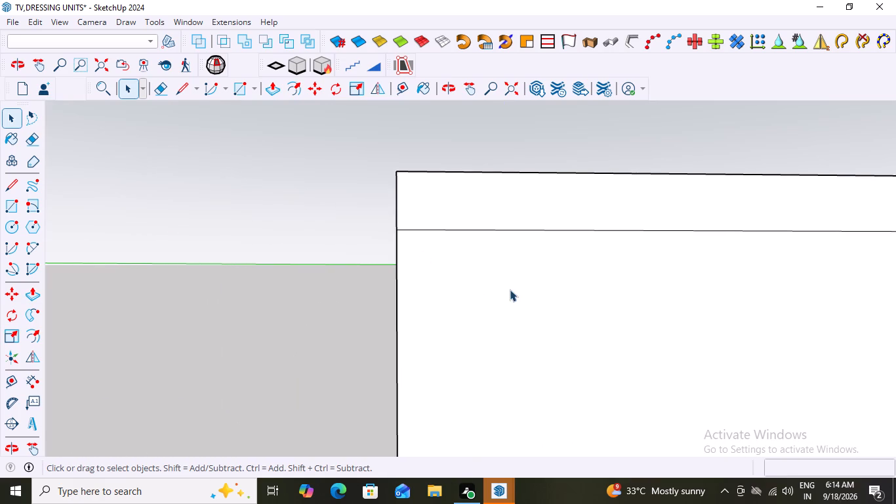
scroll(510, 289, "down", 10)
key("r")
scroll(500, 314, "down", 4)
scroll(548, 338, "up", 9)
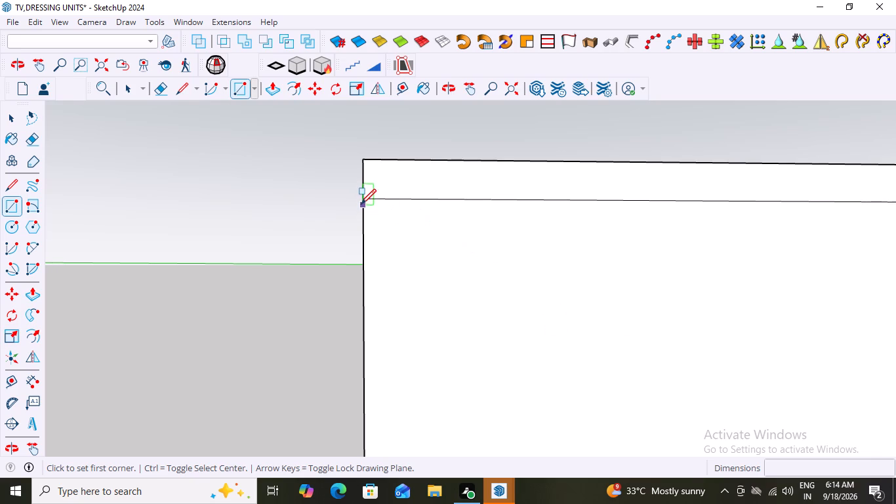
left_click_drag(363, 198, 367, 215)
scroll(472, 330, "down", 5)
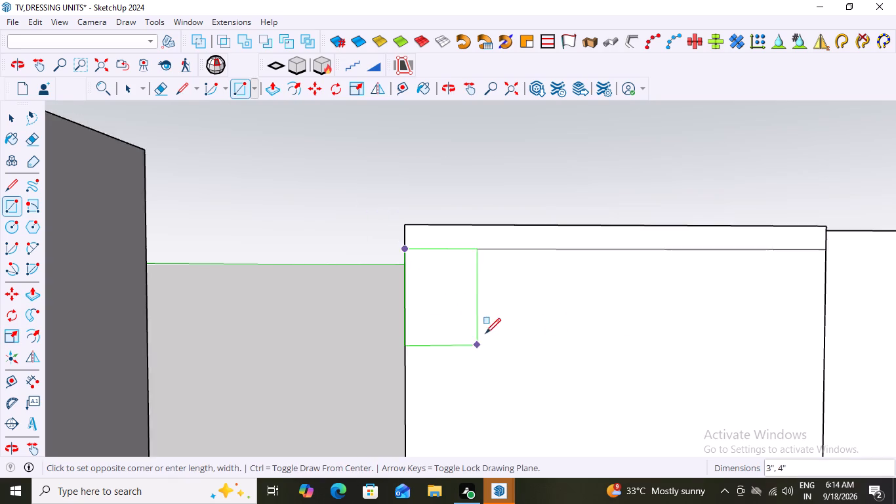
scroll(485, 333, "down", 20)
scroll(485, 333, "down", 13)
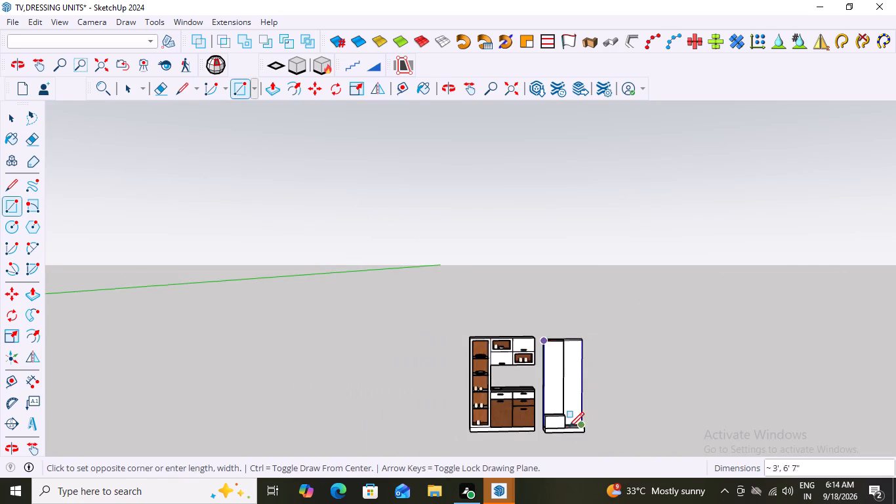
scroll(569, 427, "up", 20)
scroll(569, 427, "up", 3)
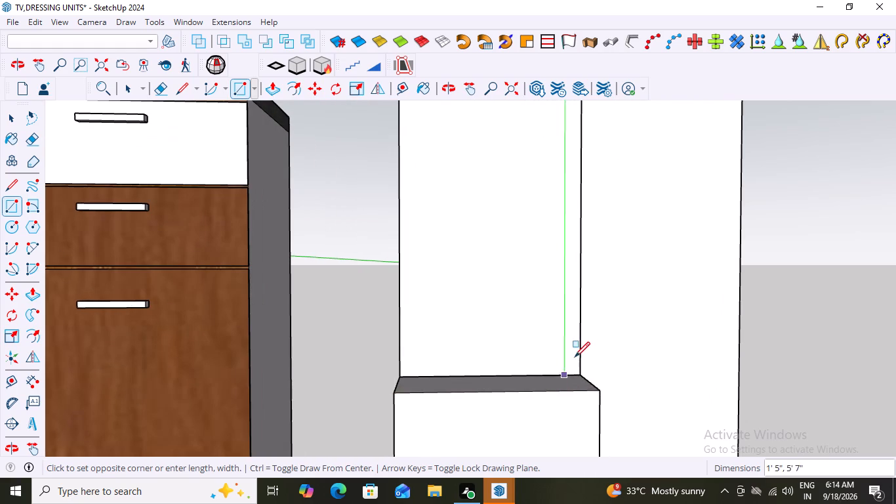
left_click(579, 375)
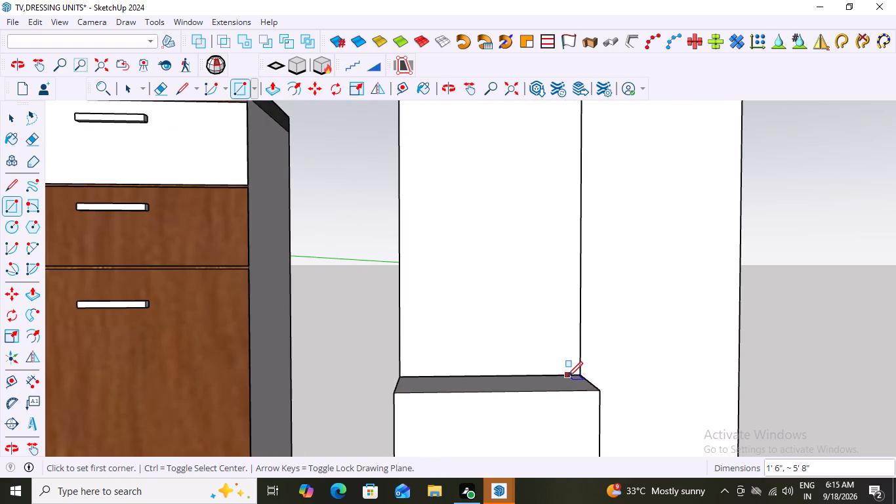
key("space")
Offset the outline of the tall box's front panel face inward by about 2" to form a border.
scroll(524, 378, "down", 14)
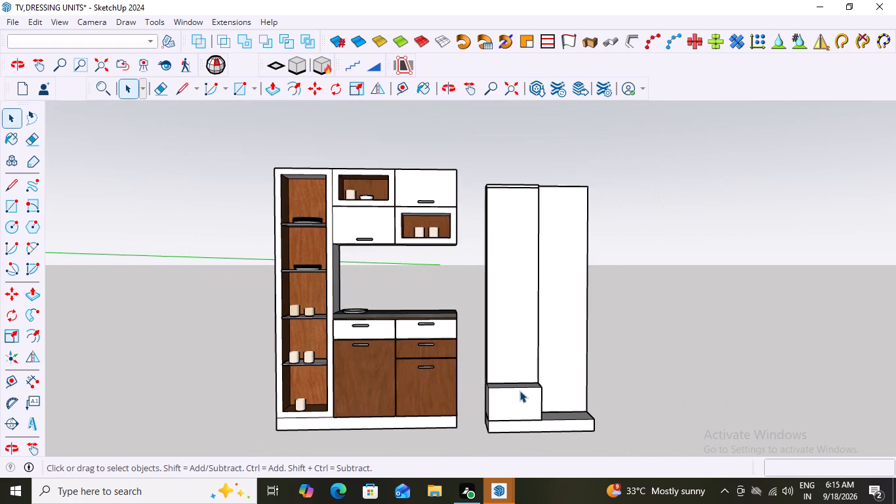
double_click(528, 314)
left_click(516, 297)
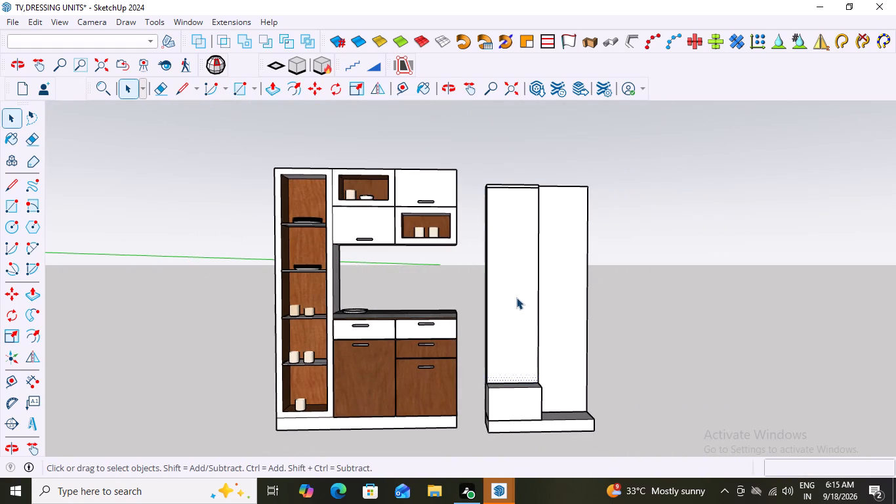
double_click(516, 297)
scroll(502, 180, "up", 7)
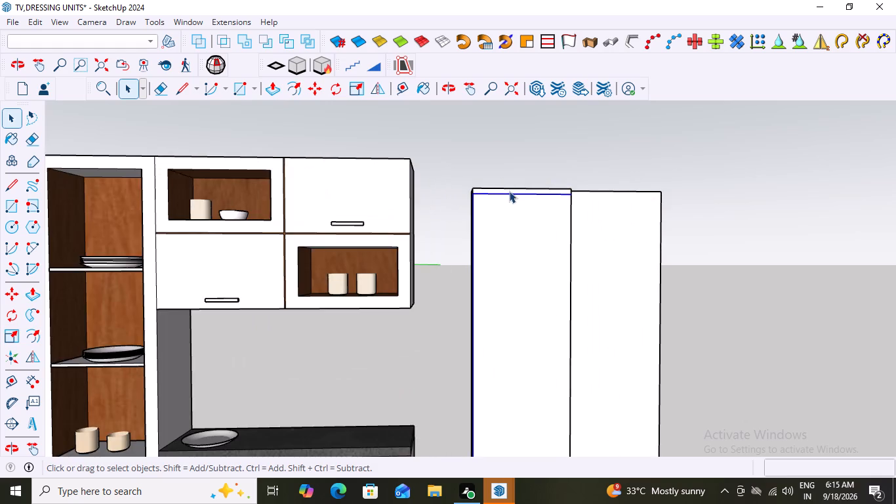
scroll(509, 191, "up", 6)
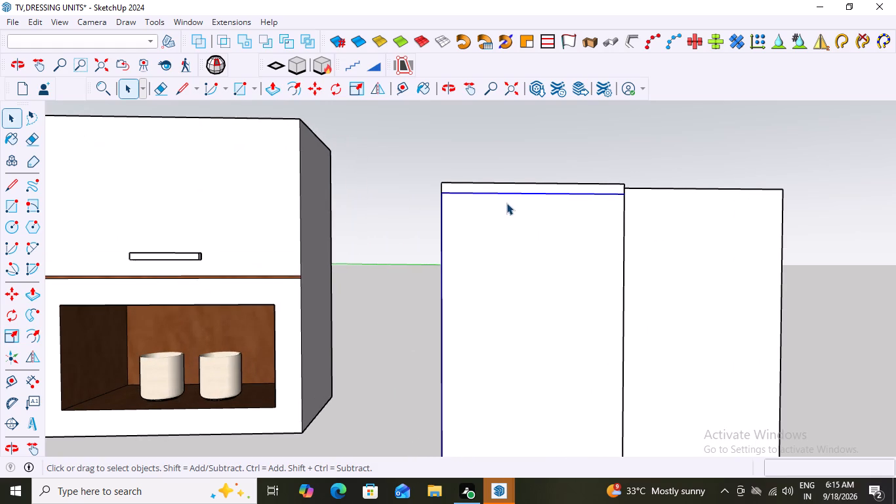
scroll(506, 203, "down", 1)
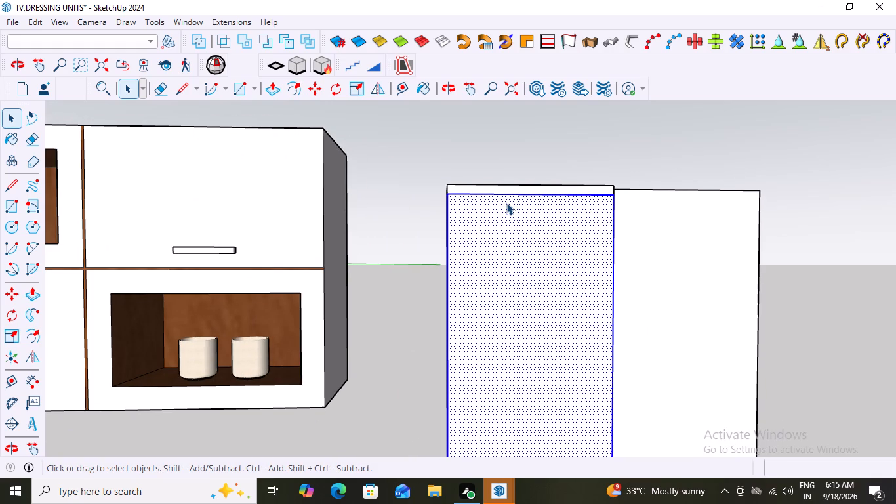
key("f")
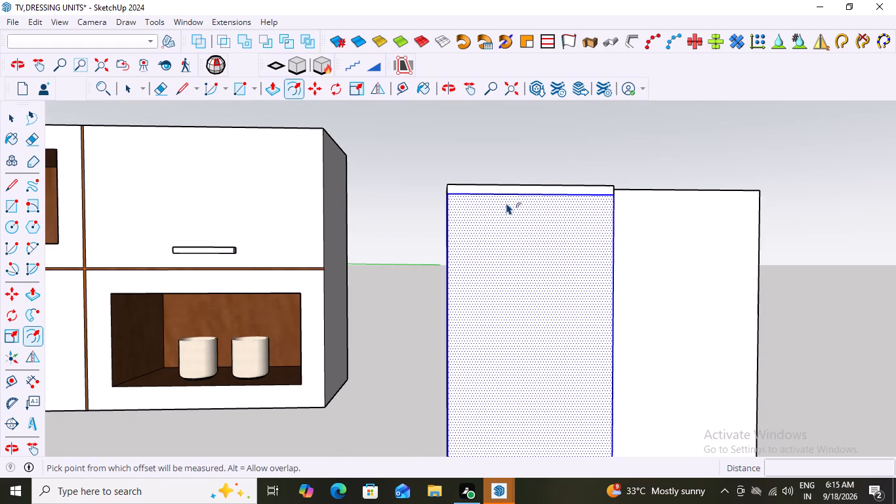
left_click(512, 196)
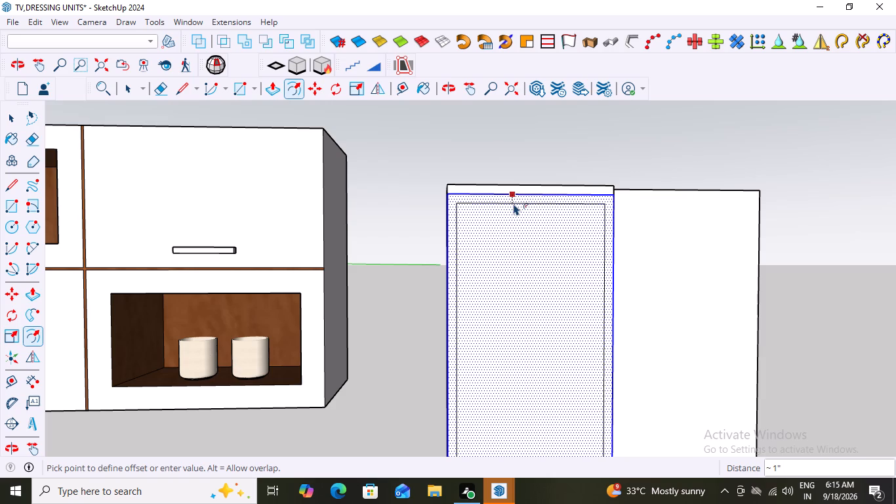
scroll(514, 203, "down", 9)
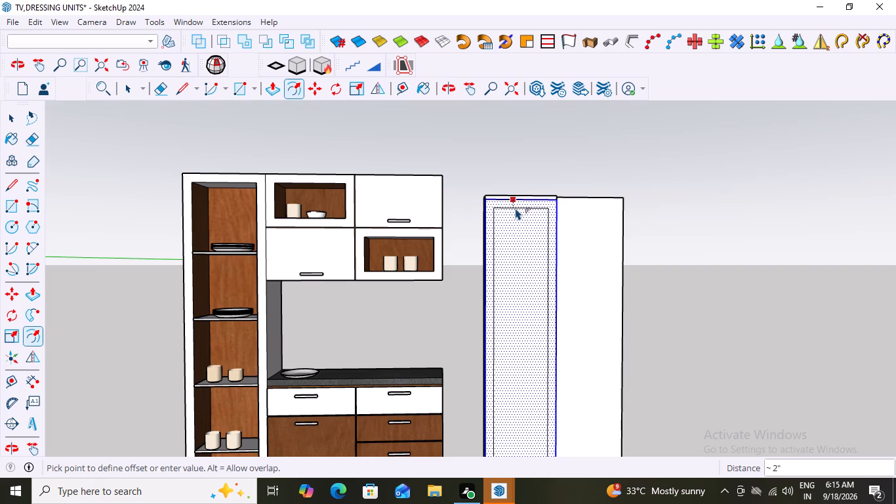
left_click(516, 208)
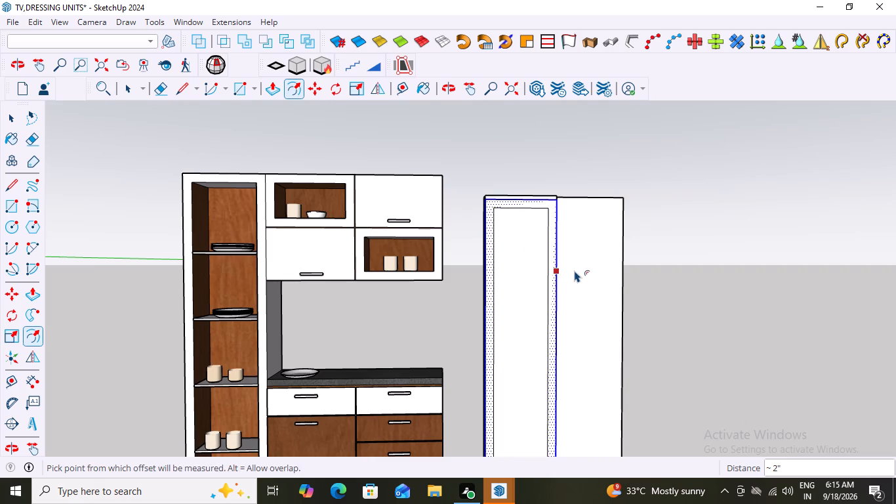
key("space")
left_click(626, 171)
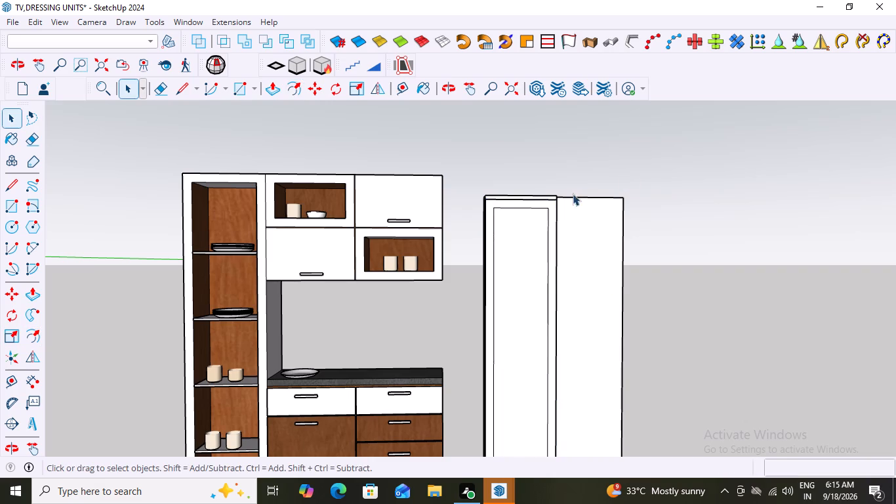
Examine the tall unit's bordered front panel and the low box beneath it from several angles.
scroll(566, 196, "up", 6)
left_click(516, 205)
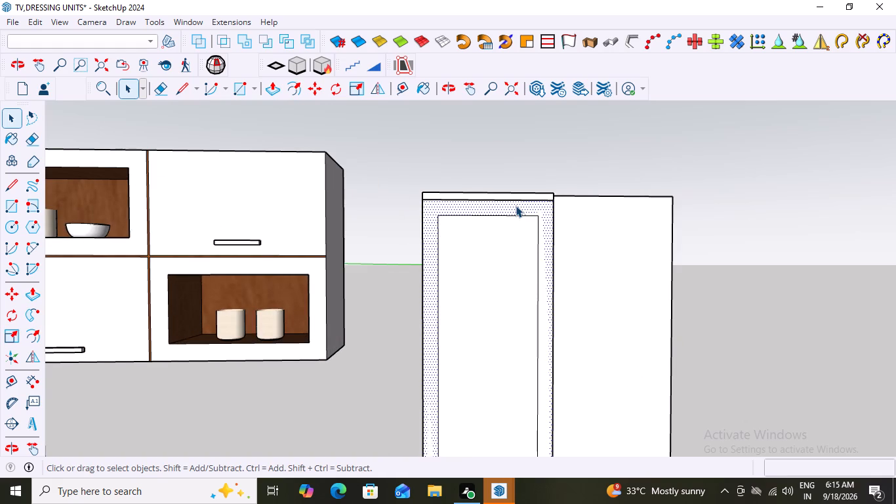
scroll(525, 215, "down", 11)
middle_click_drag(510, 297, 534, 301)
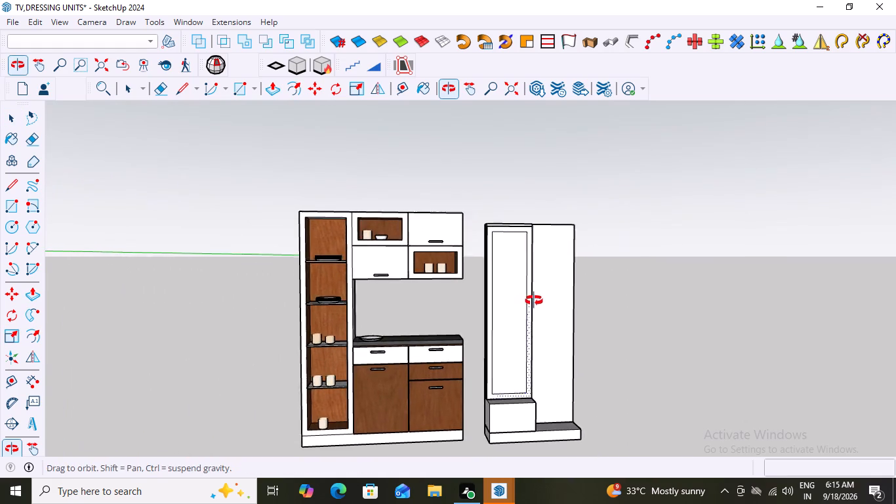
middle_click_drag(534, 301, 466, 304)
left_click(607, 166)
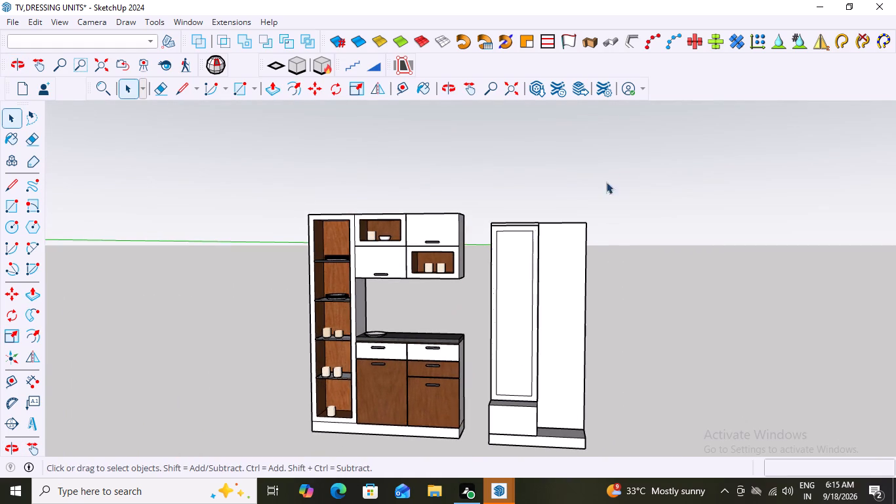
middle_click_drag(637, 280, 468, 315)
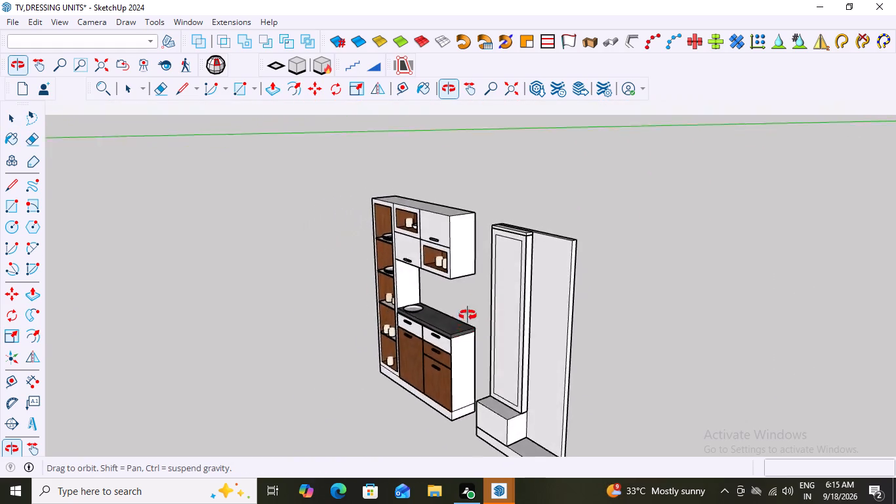
middle_click_drag(468, 315, 700, 343)
scroll(700, 327, "up", 1)
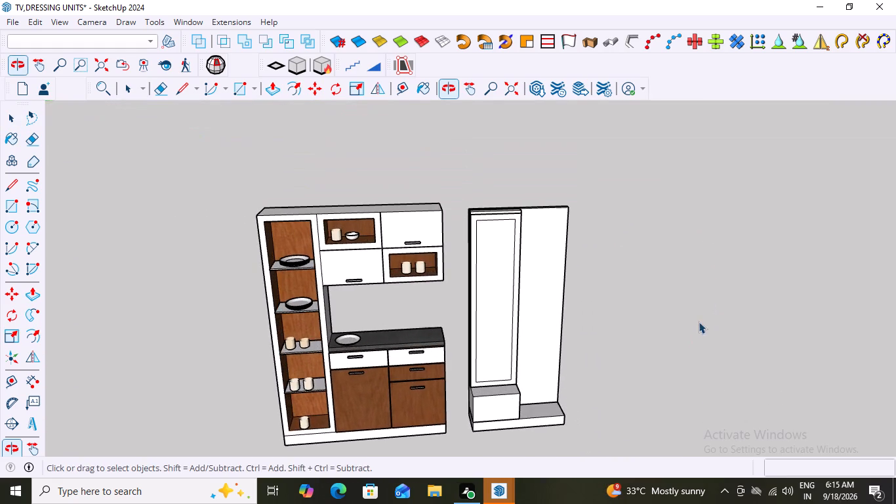
scroll(558, 320, "up", 7)
scroll(439, 434, "up", 3)
scroll(481, 380, "down", 2)
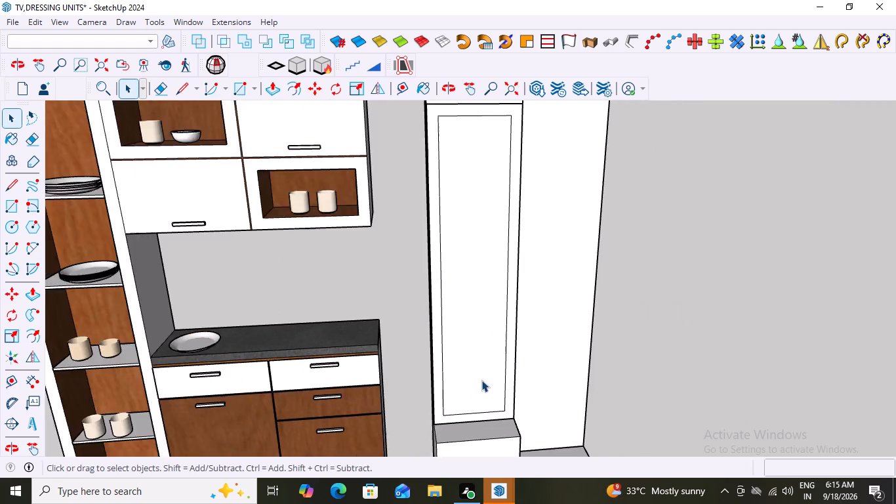
scroll(481, 380, "down", 11)
middle_click_drag(483, 416, 598, 372)
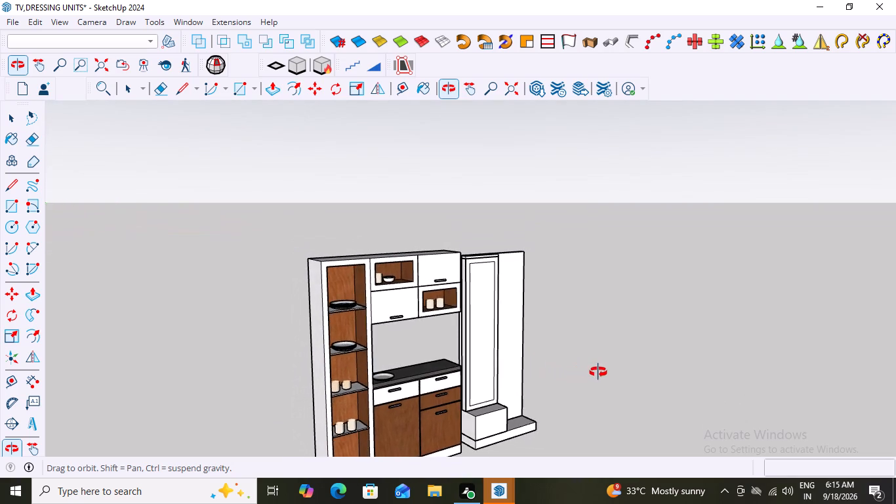
middle_click_drag(598, 372, 203, 348)
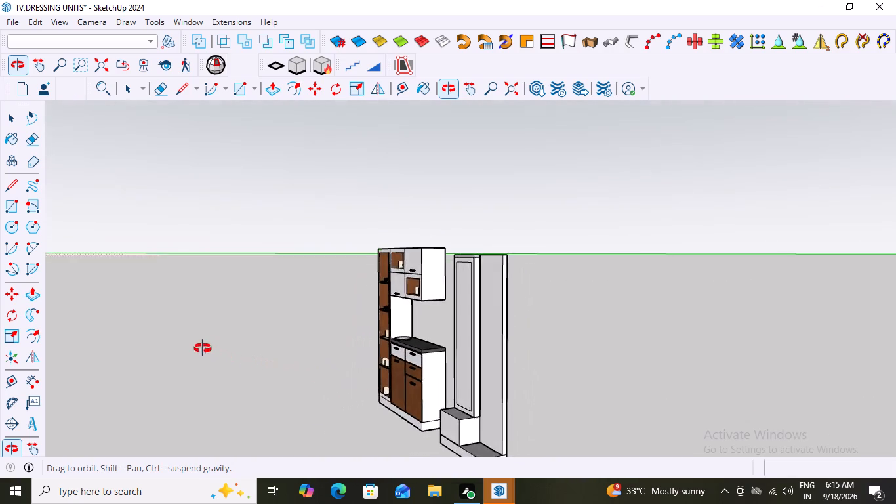
middle_click_drag(203, 348, 479, 404)
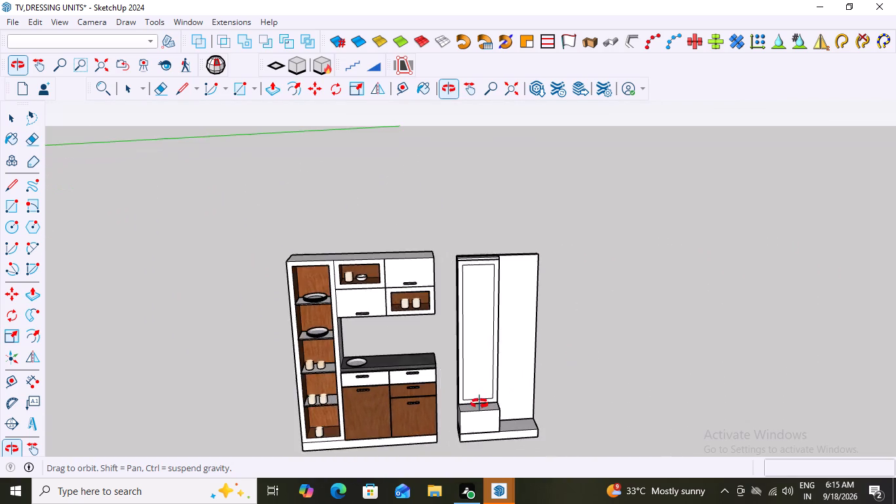
middle_click_drag(479, 404, 460, 398)
Make the low box's front face and its edges into a group.
scroll(468, 423, "up", 10)
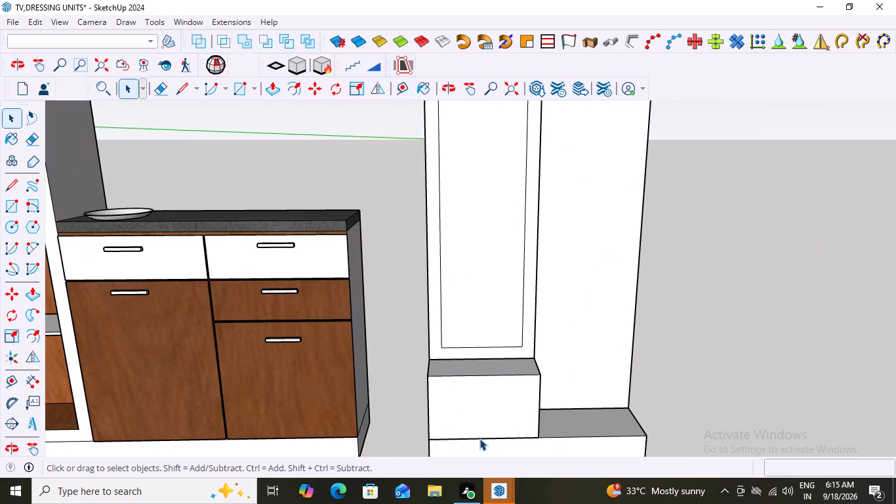
double_click(472, 394)
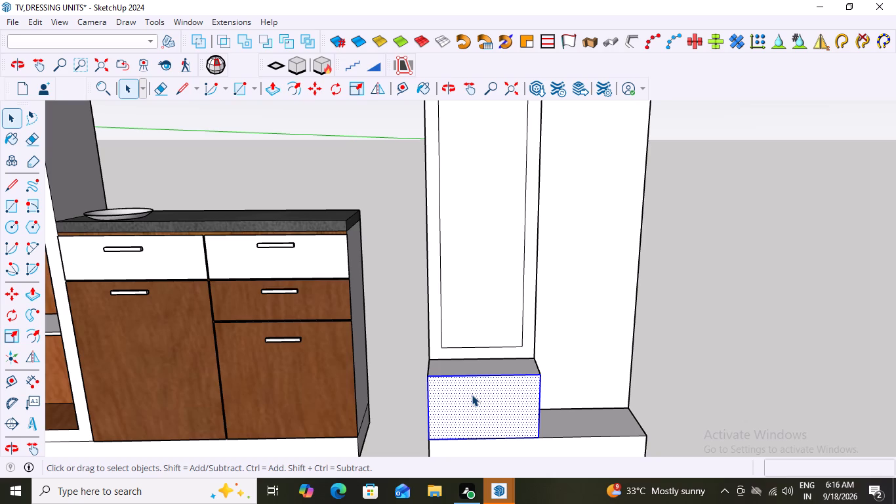
middle_click_drag(472, 394, 634, 387)
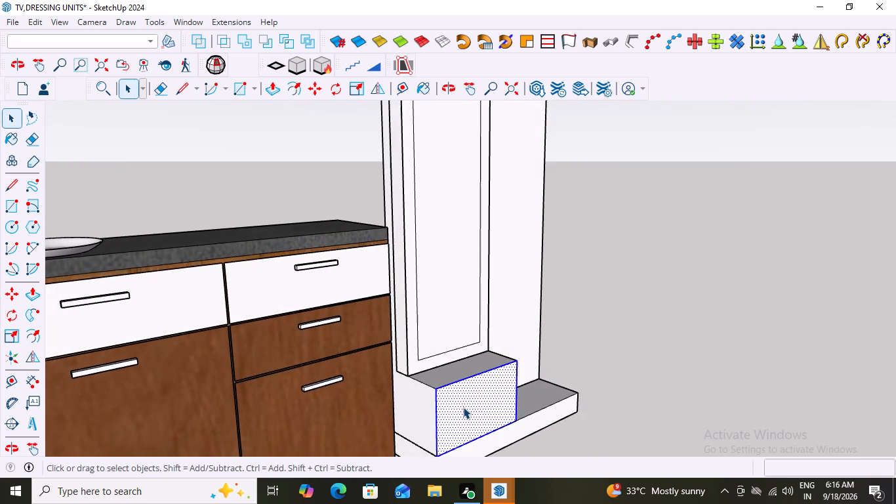
scroll(463, 407, "down", 6)
scroll(459, 442, "up", 3)
middle_click_drag(462, 397, 438, 402)
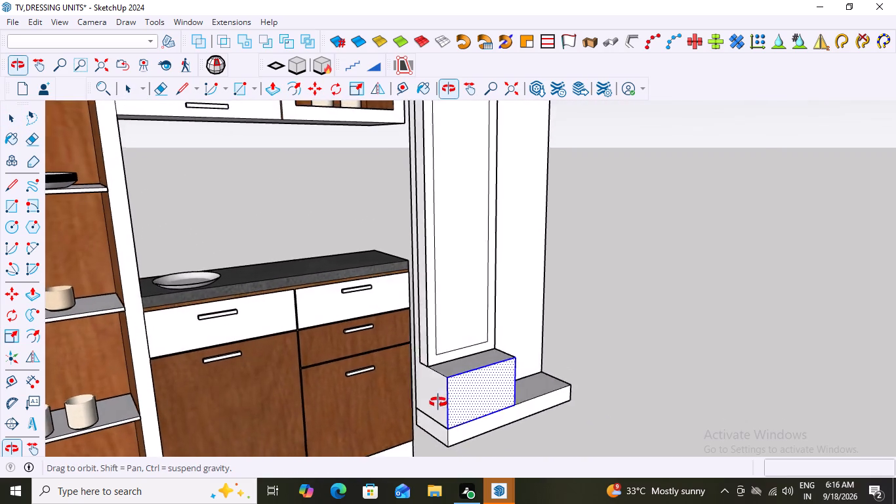
middle_click_drag(438, 402, 383, 389)
scroll(523, 406, "up", 2)
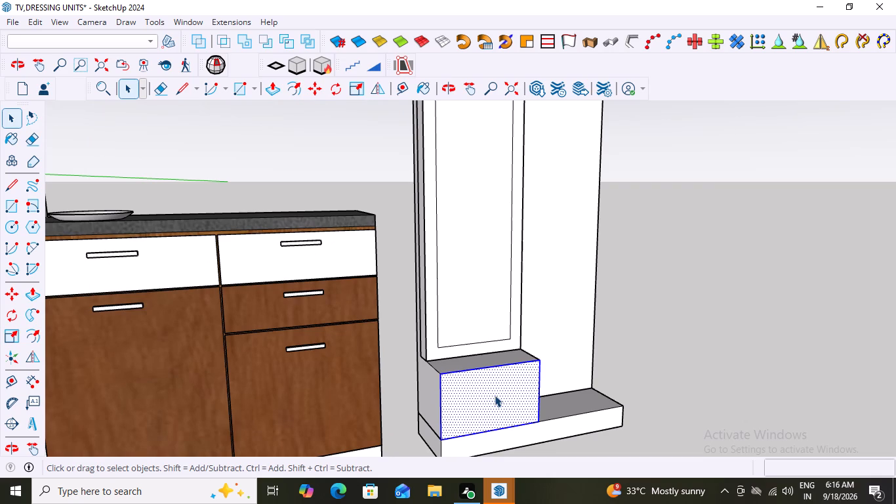
right_click(495, 395)
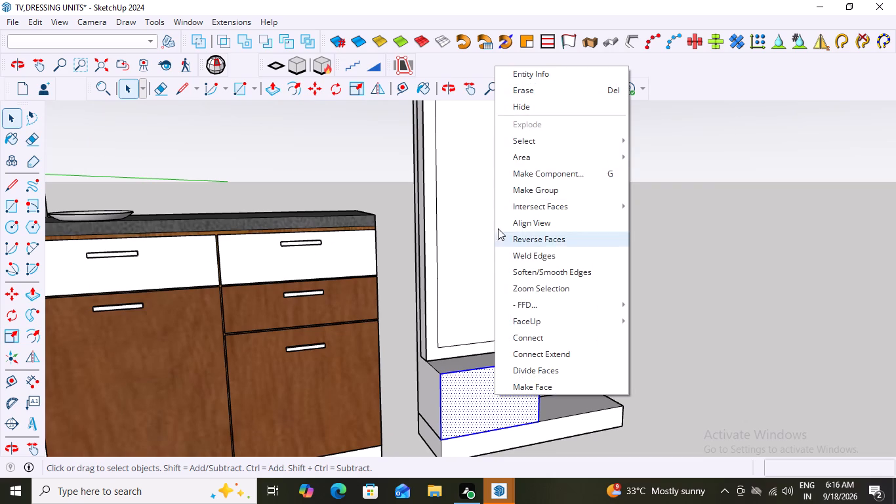
left_click(519, 192)
Open the low box's front face group and extrude the face outward 4" with Push/Pull.
double_click(493, 392)
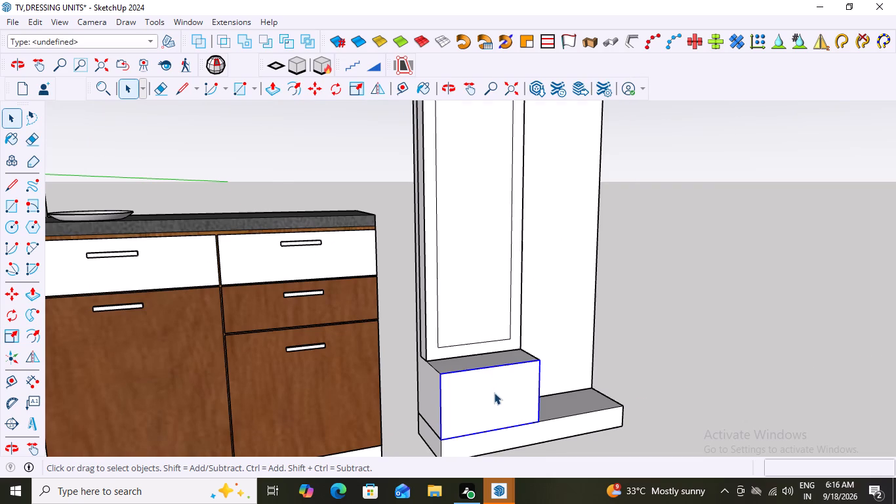
double_click(494, 392)
double_click(494, 392)
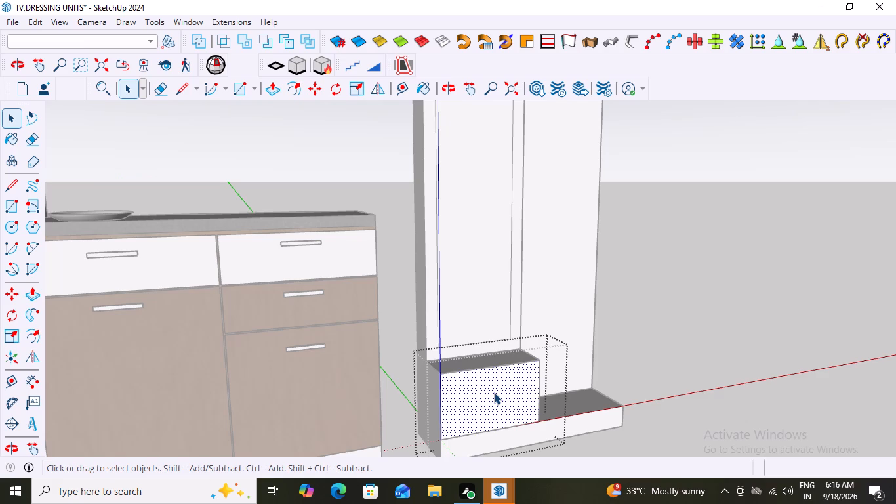
key("Escape")
left_click(494, 392)
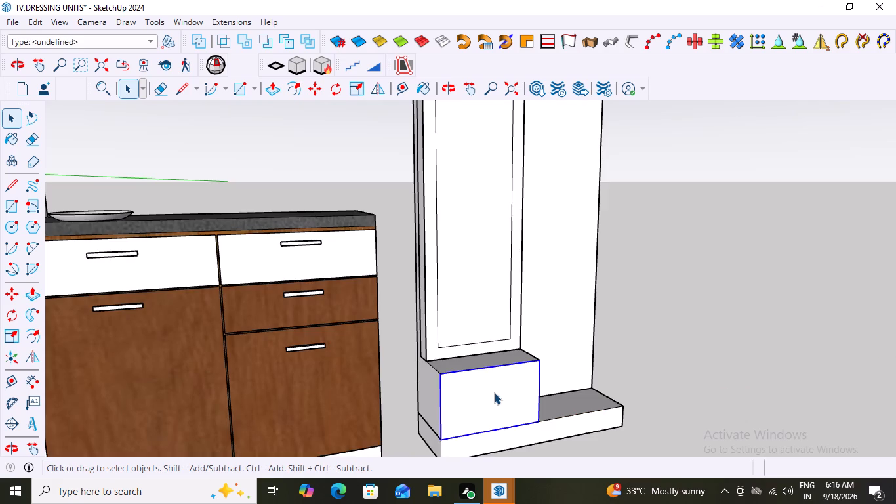
left_click(494, 392)
double_click(494, 392)
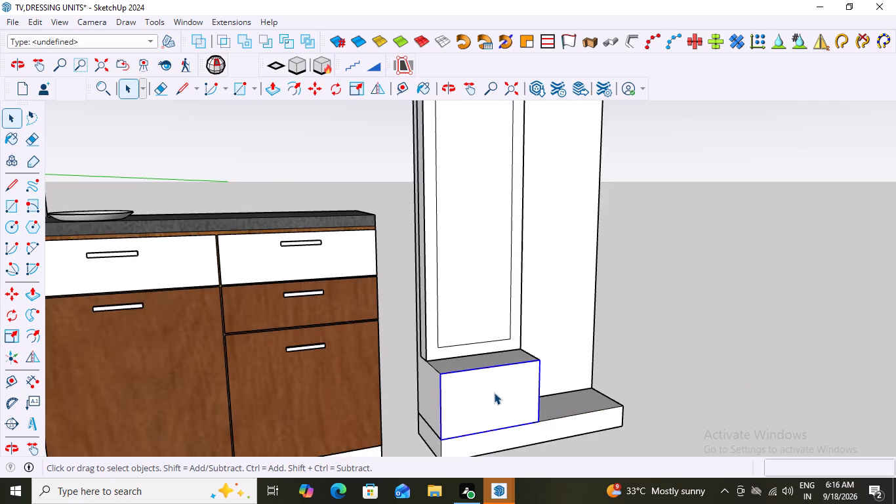
left_click(494, 392)
key("p")
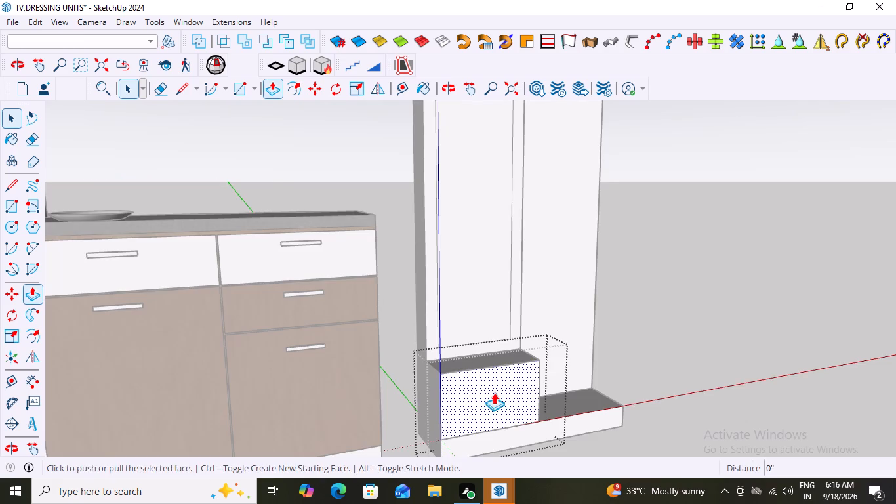
left_click(494, 392)
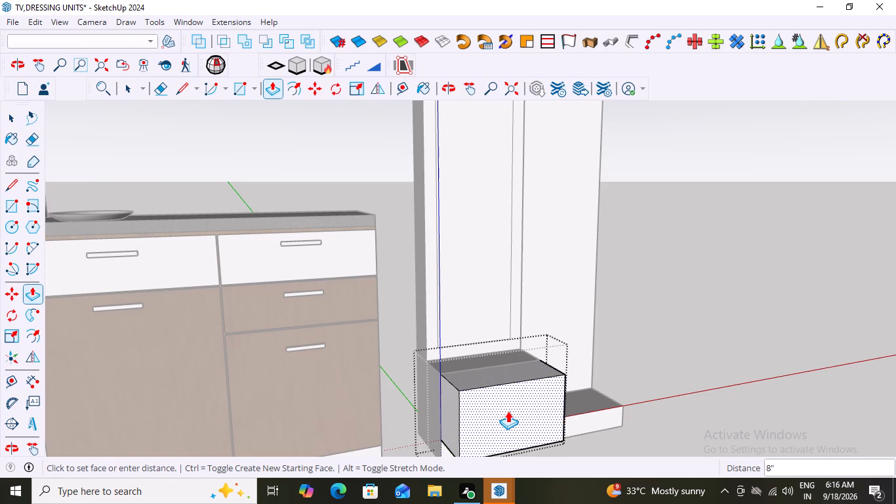
middle_click_drag(507, 400, 266, 374)
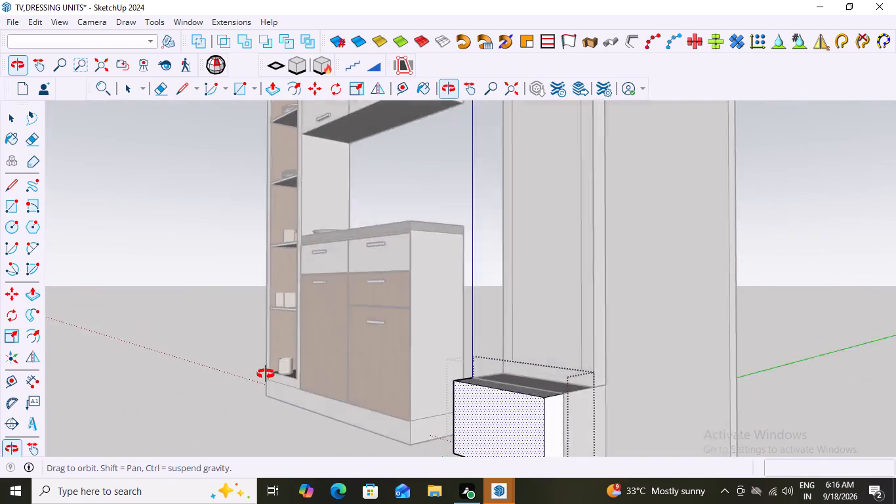
middle_click_drag(266, 374, 531, 414)
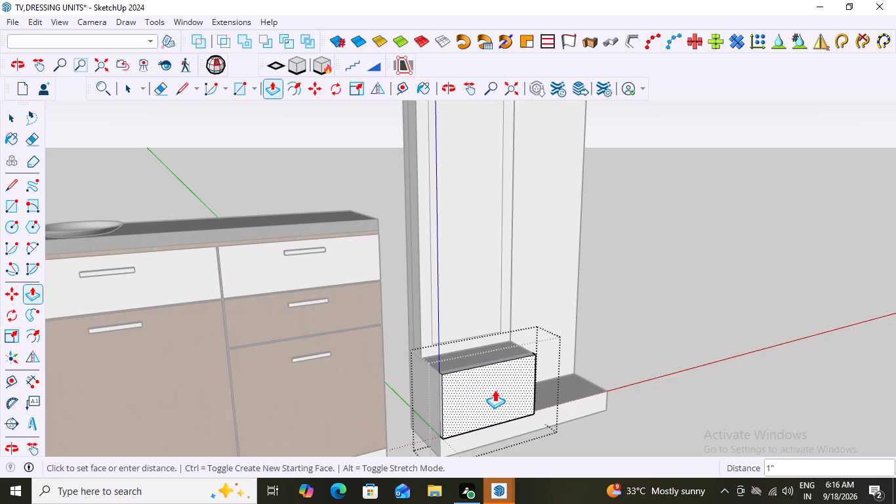
key("4")
key("shift+quotedbl")
key("Return")
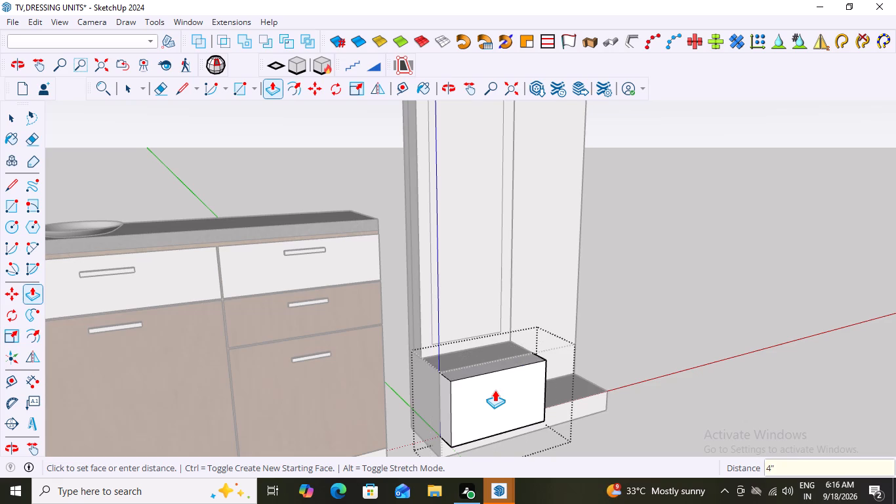
Push the low box's extruded front face back to leave a thin front panel, and close its group.
left_click_drag(495, 390, 485, 381)
left_click(485, 381)
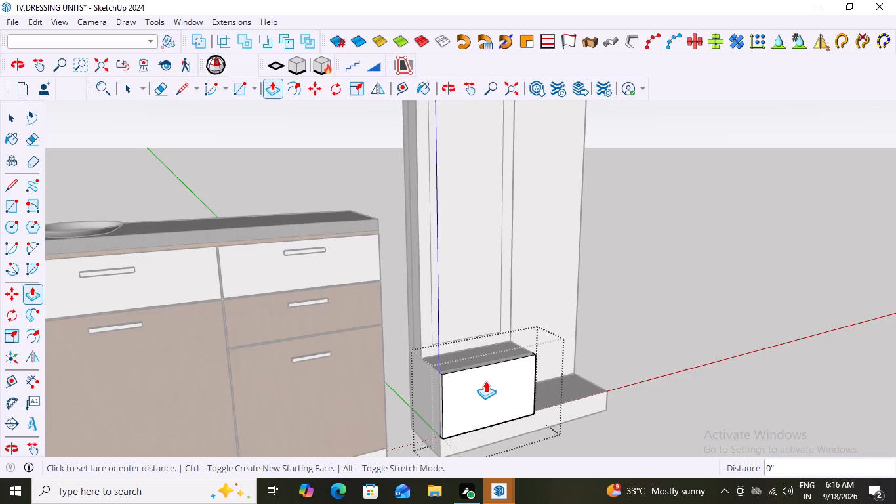
key("space")
left_click(753, 339)
Examine the low box's thin front panel and its fit on the plinth from several angles.
middle_click_drag(623, 379, 527, 393)
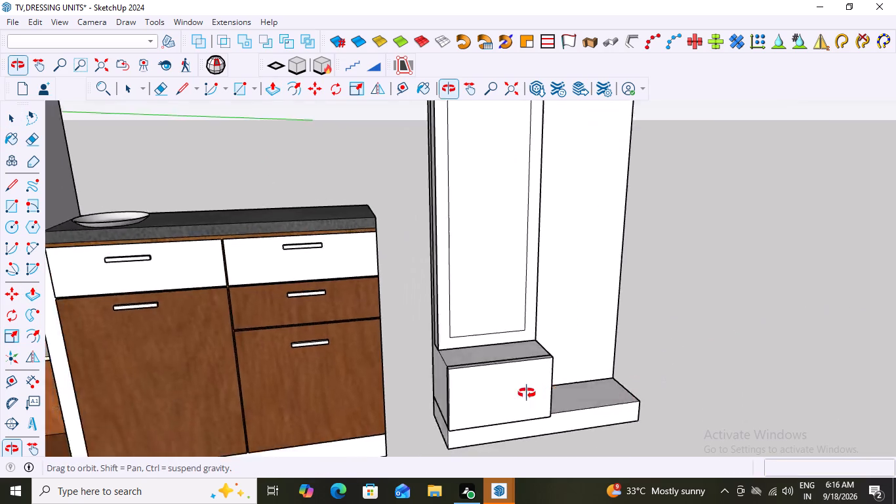
middle_click_drag(527, 393, 684, 409)
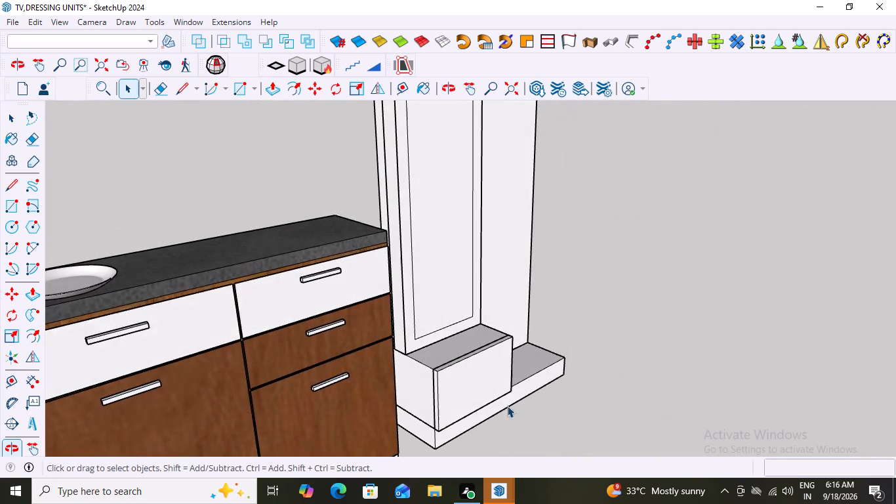
scroll(409, 420, "up", 8)
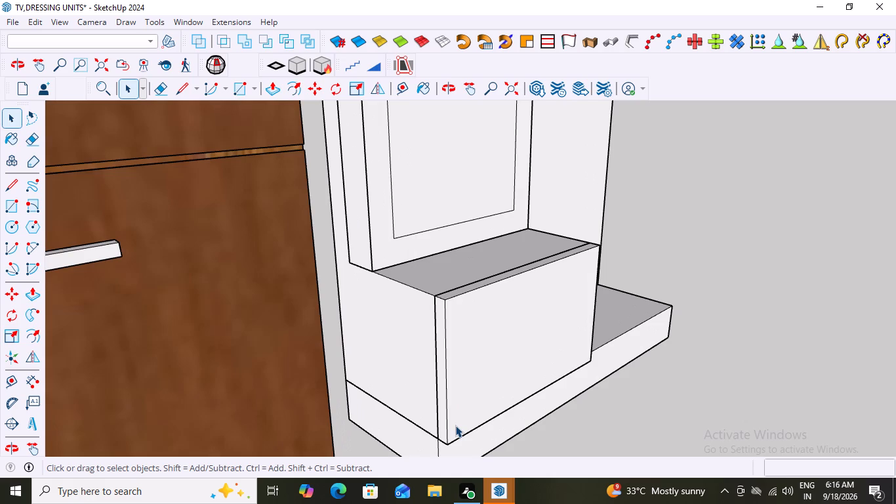
middle_click_drag(554, 432, 586, 291)
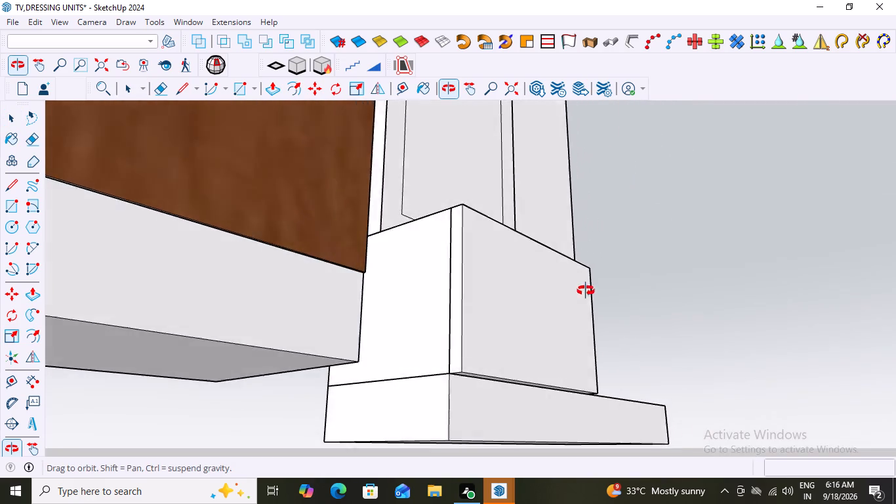
middle_click_drag(586, 291, 529, 290)
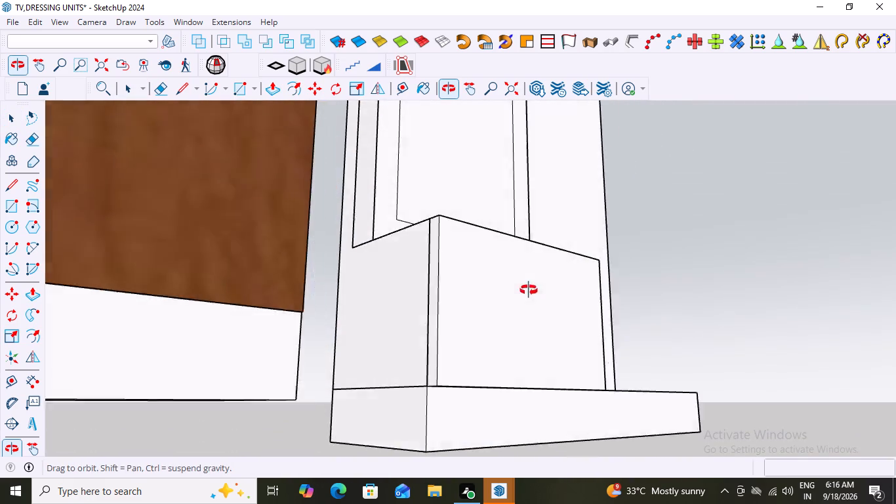
middle_click_drag(529, 290, 472, 378)
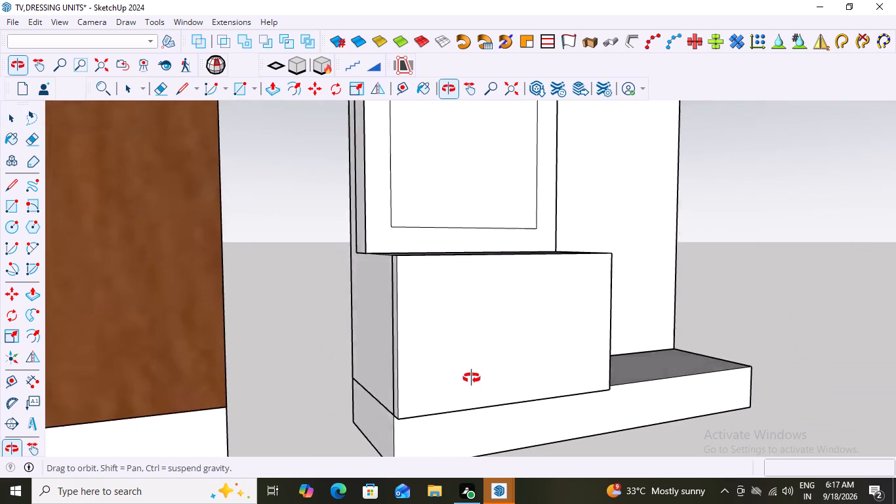
middle_click_drag(472, 378, 439, 438)
scroll(525, 409, "down", 4)
middle_click_drag(453, 409, 614, 384)
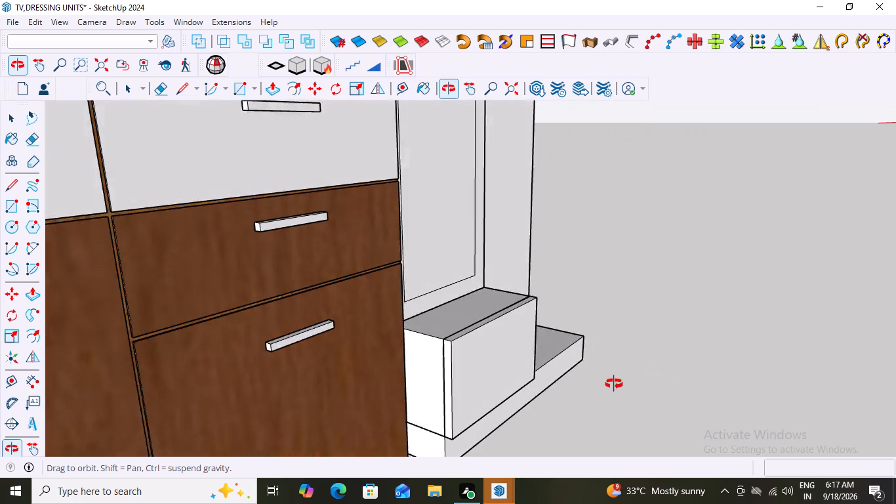
middle_click_drag(614, 384, 396, 282)
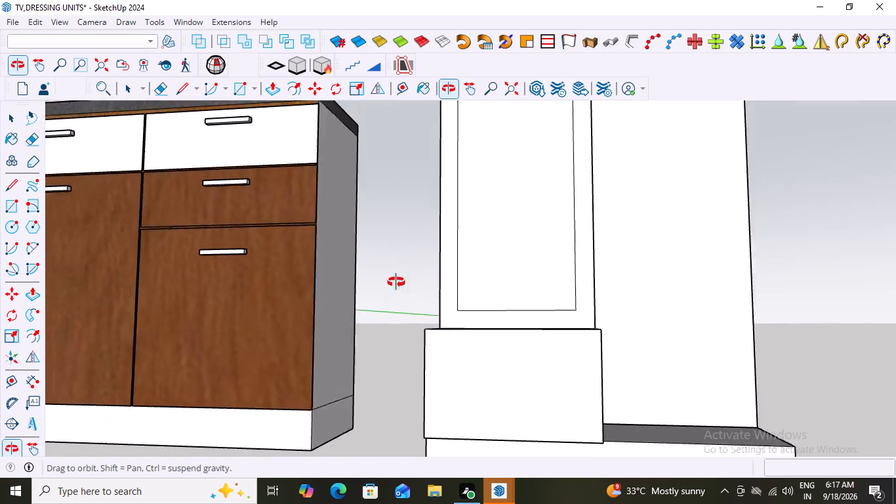
middle_click_drag(396, 282, 428, 471)
scroll(456, 453, "down", 4)
middle_click_drag(598, 356, 529, 374)
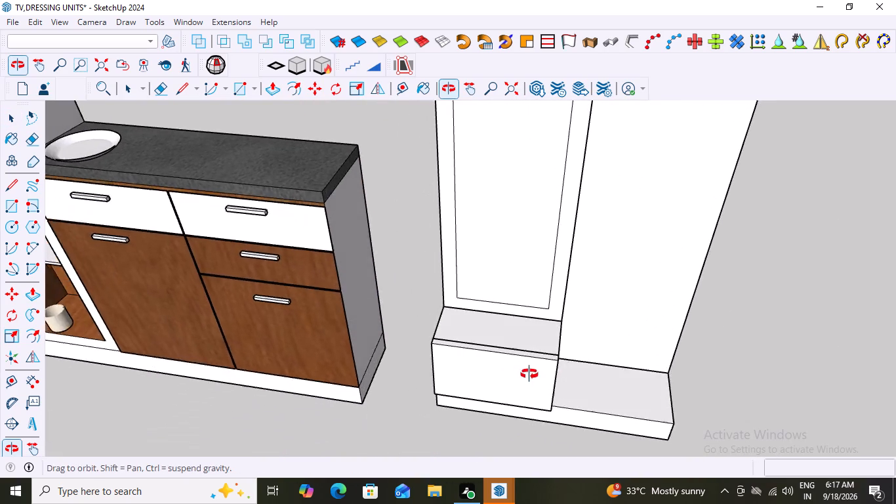
middle_click_drag(529, 374, 553, 381)
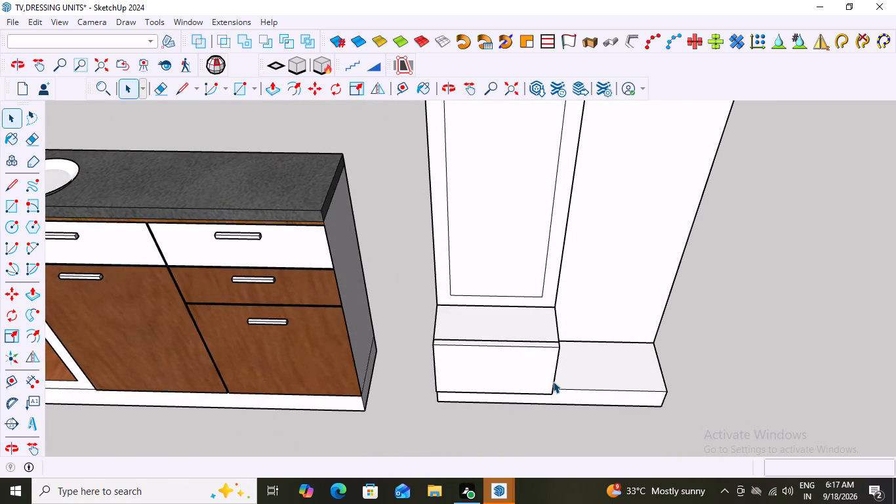
scroll(519, 381, "up", 4)
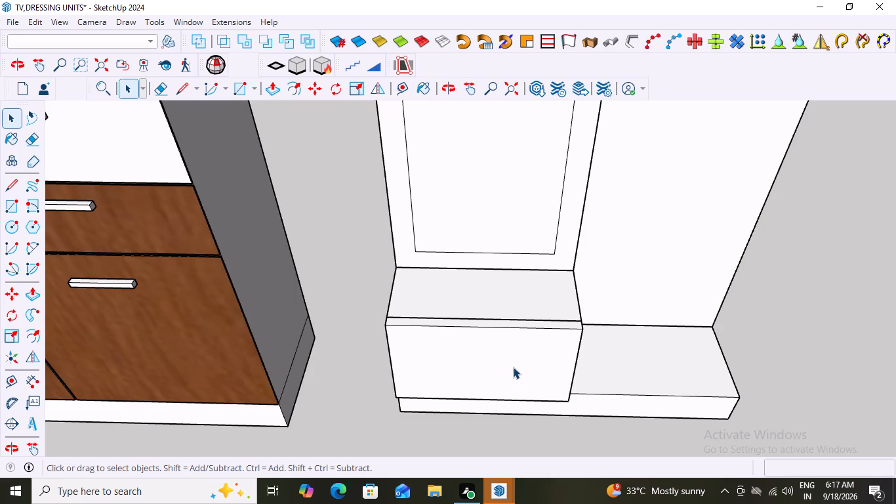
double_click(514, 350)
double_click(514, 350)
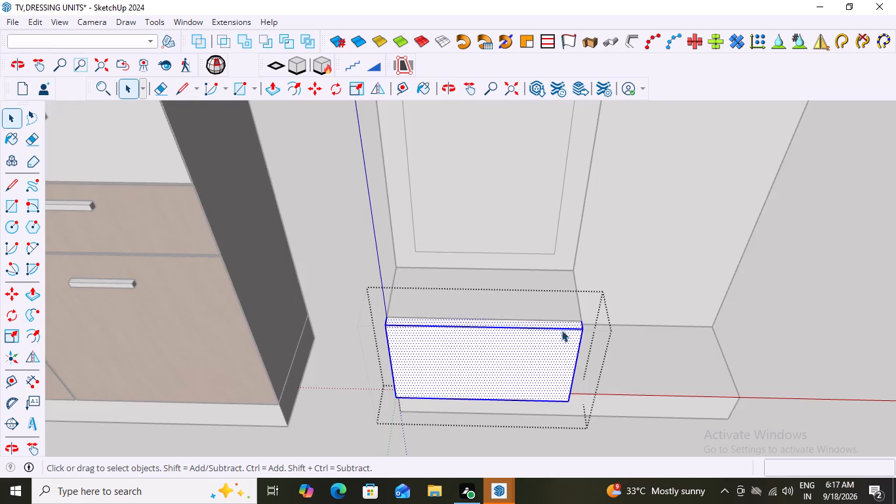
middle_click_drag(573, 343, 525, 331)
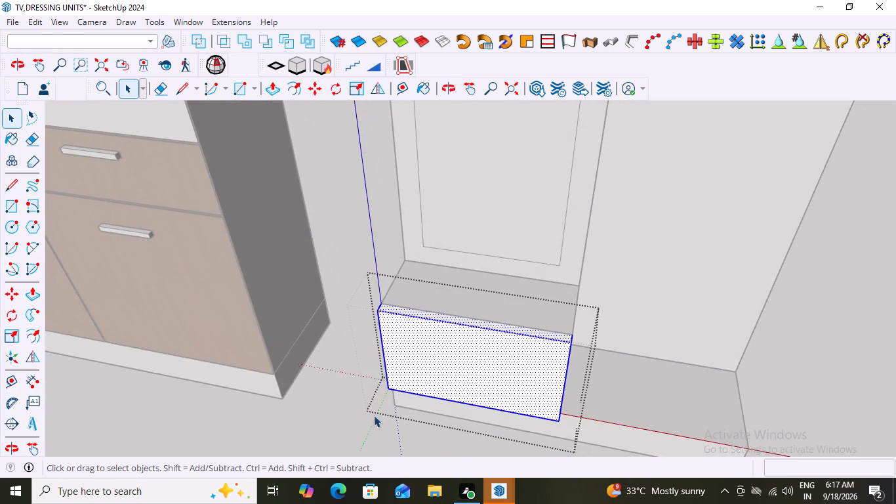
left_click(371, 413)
Examine the tall unit's low box and the open plinth beside it, both close up and alongside the finished cabinet.
middle_click_drag(508, 420, 695, 392)
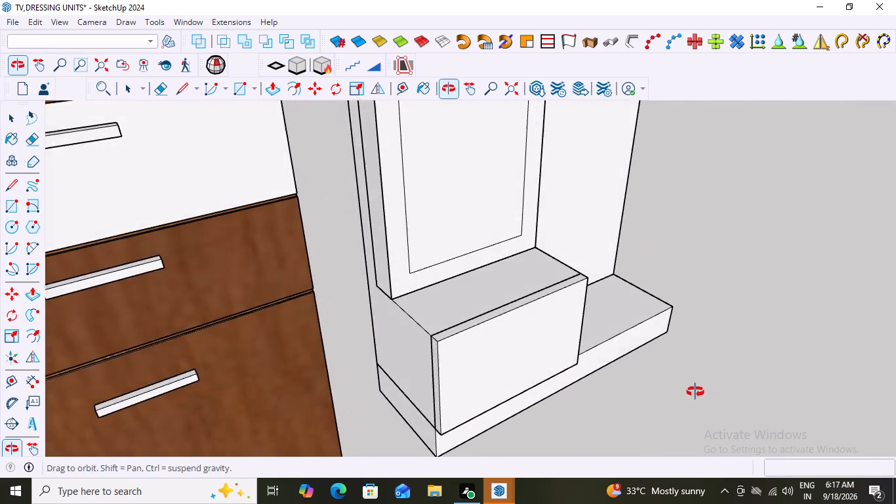
middle_click_drag(695, 392, 563, 392)
scroll(548, 394, "down", 1)
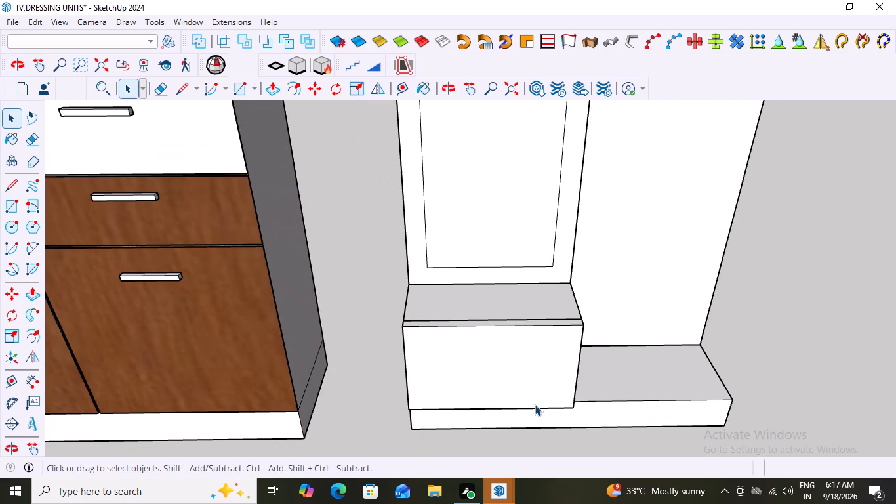
scroll(535, 404, "down", 14)
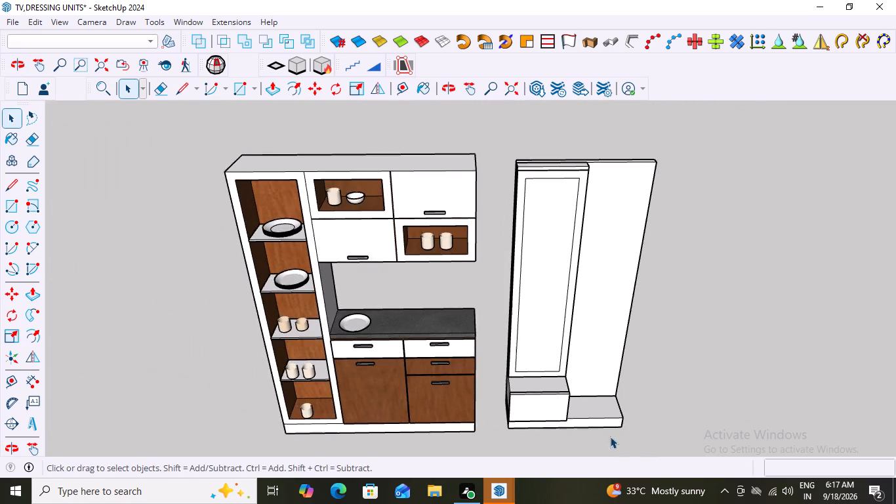
middle_click_drag(661, 413, 701, 320)
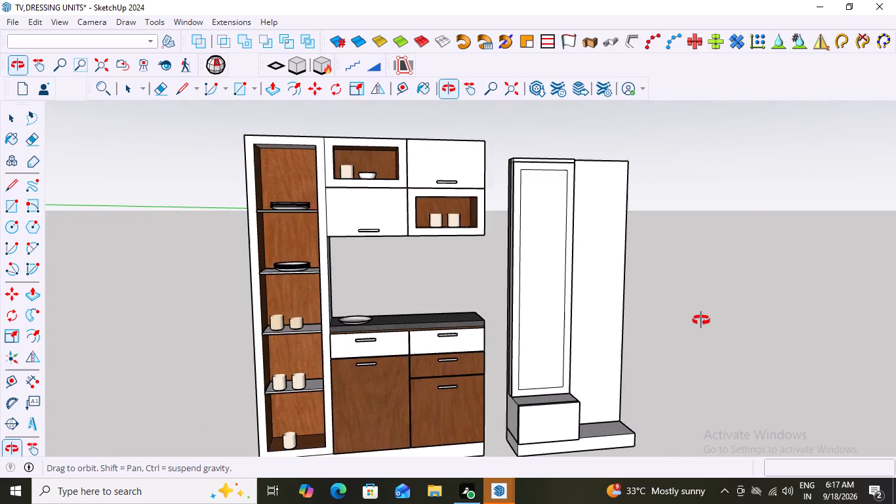
middle_click_drag(701, 320, 686, 352)
middle_click(661, 419)
scroll(621, 438, "up", 5)
middle_click_drag(626, 438, 555, 421)
scroll(599, 445, "up", 4)
scroll(624, 432, "down", 18)
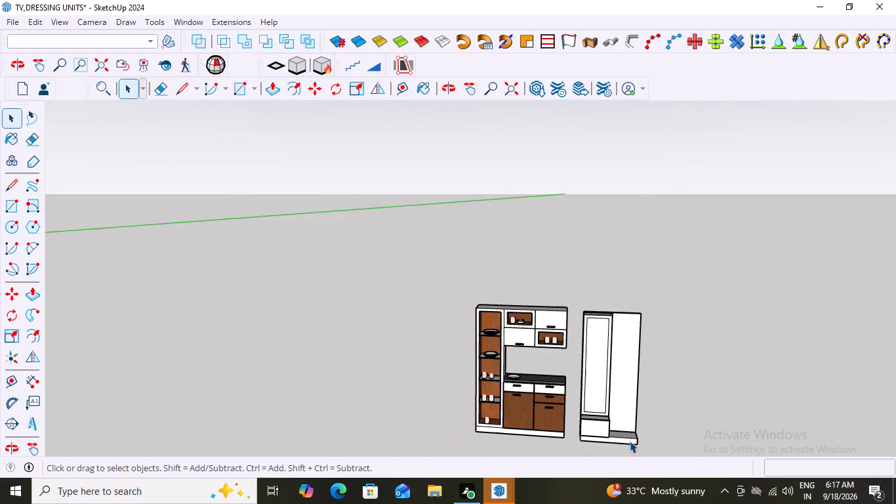
scroll(630, 441, "down", 5)
middle_click_drag(629, 444, 645, 453)
scroll(643, 448, "up", 8)
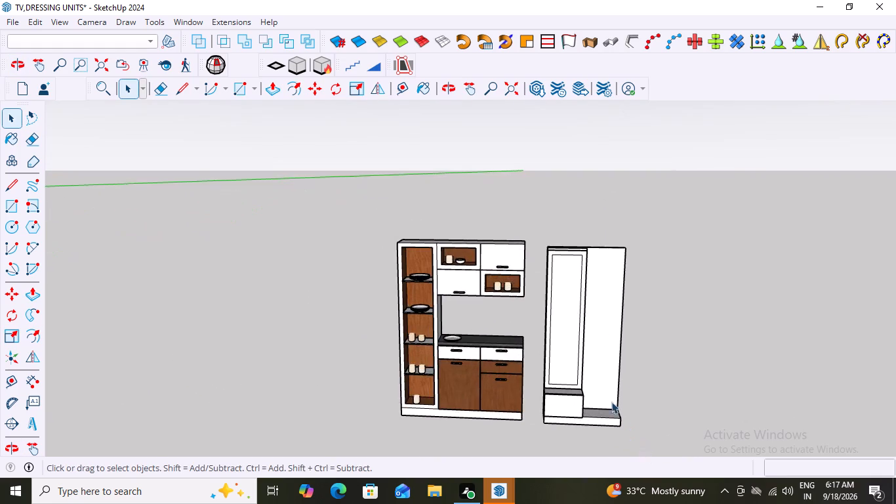
scroll(609, 396, "up", 8)
middle_click_drag(619, 437, 635, 440)
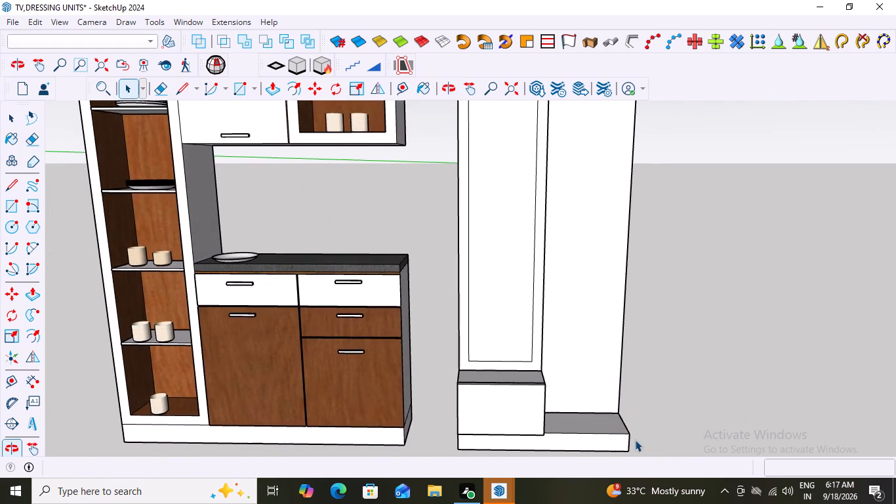
scroll(635, 440, "down", 3)
scroll(631, 437, "up", 1)
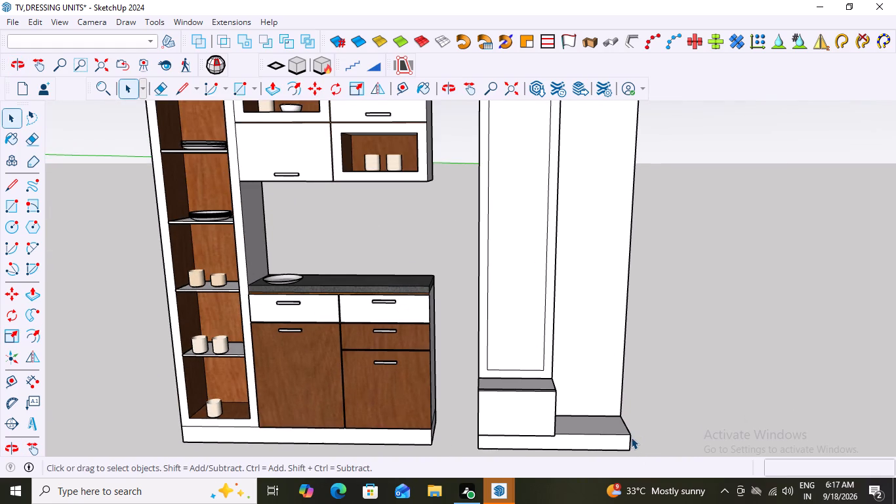
scroll(627, 440, "up", 3)
middle_click_drag(640, 434, 658, 433)
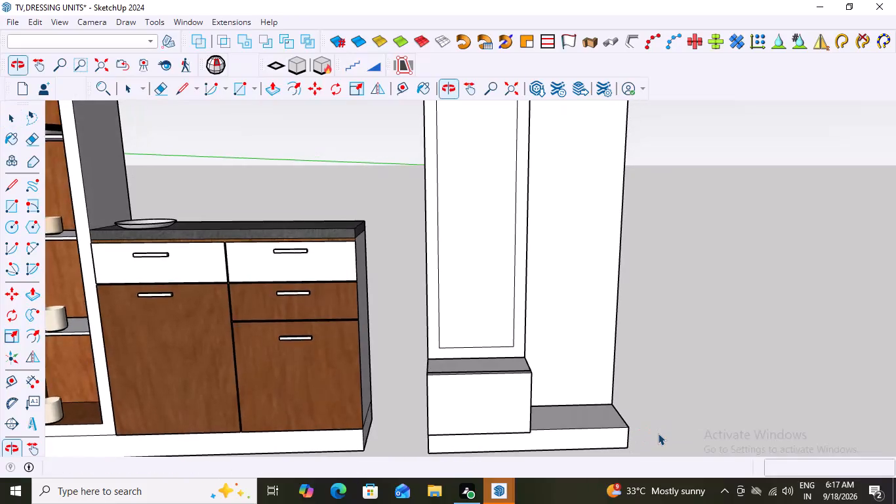
scroll(658, 433, "down", 7)
middle_click_drag(636, 440, 620, 459)
scroll(620, 459, "up", 7)
scroll(614, 427, "down", 8)
middle_click_drag(614, 427, 615, 443)
scroll(615, 443, "up", 17)
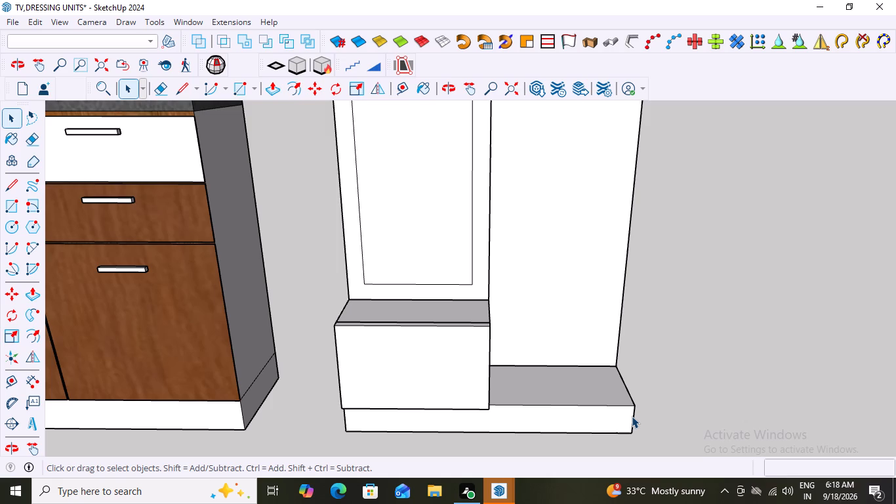
Draw an upright rectangle 18" wide and 27.52" high on the plinth's front edge, beside the low box.
key("r")
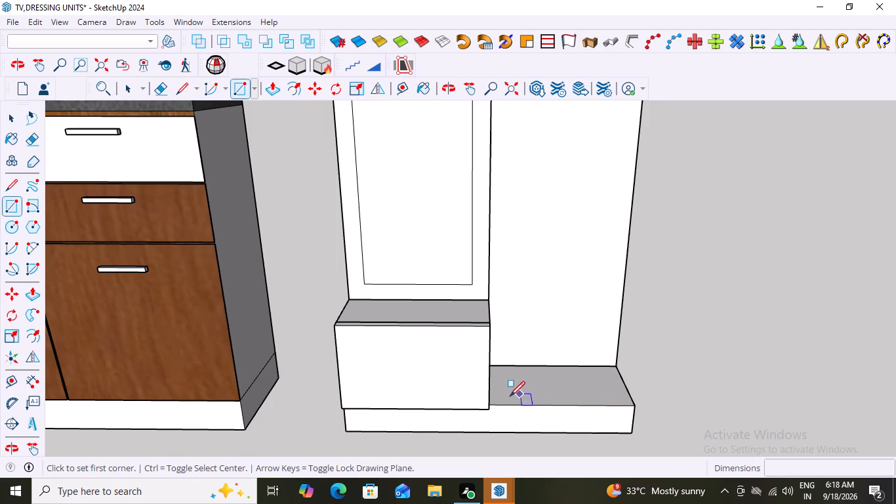
scroll(513, 417, "up", 9)
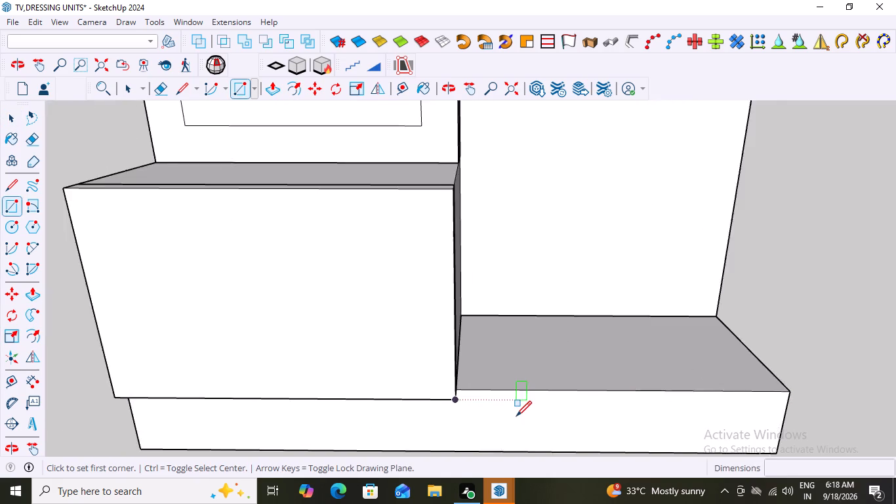
scroll(516, 416, "up", 4)
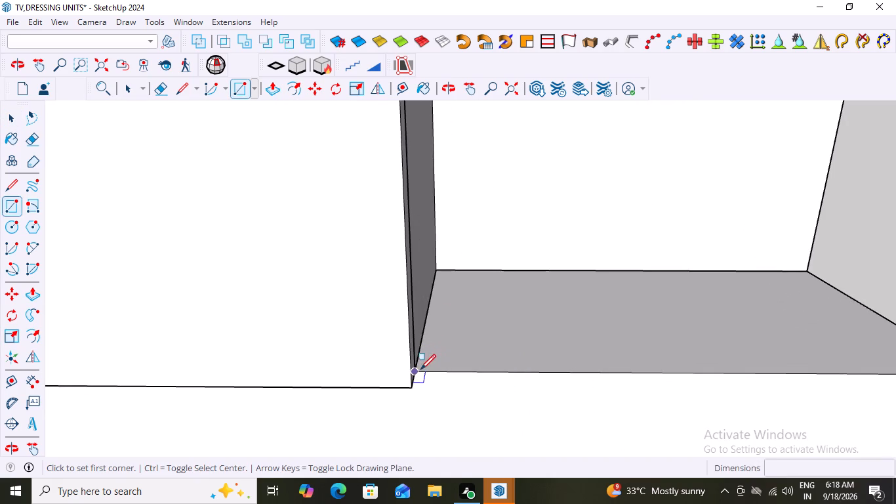
left_click(417, 372)
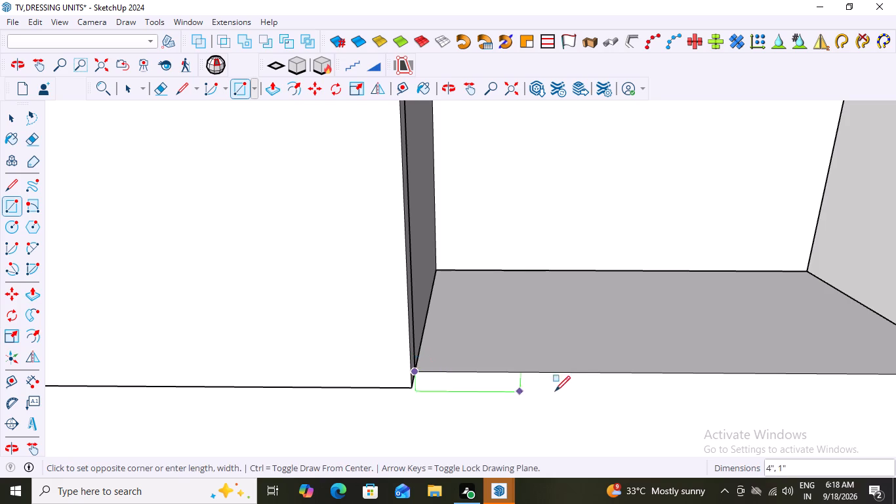
scroll(787, 379, "down", 13)
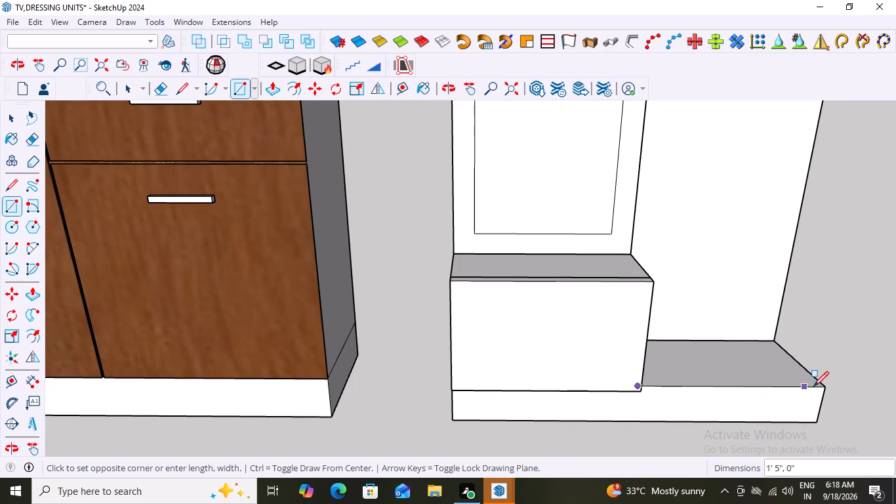
left_click(825, 388)
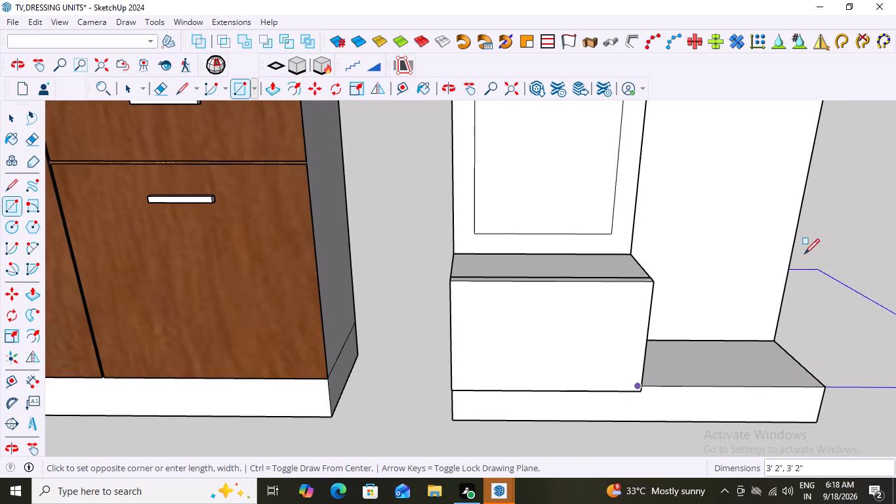
key("Up")
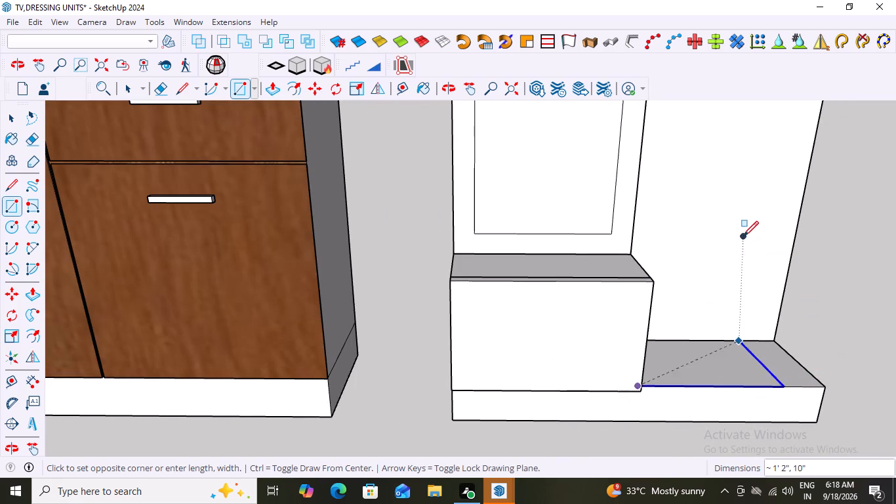
key("Left")
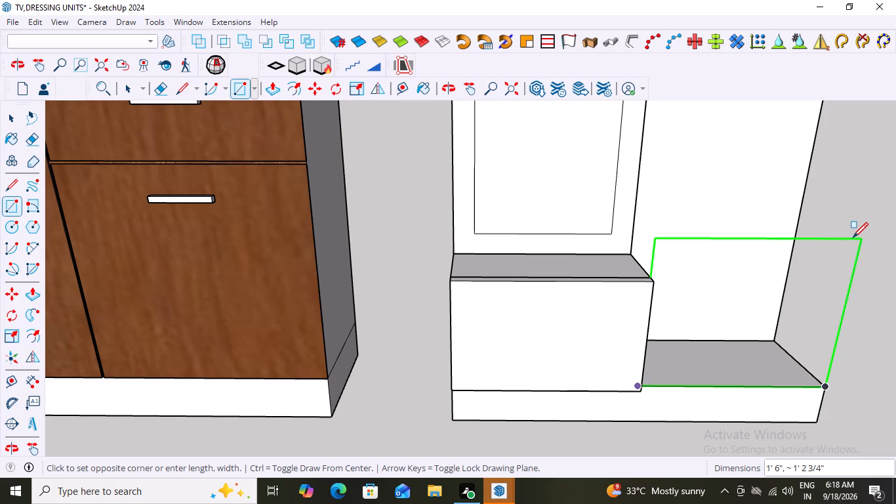
type("18")
key("shift+quotedbl")
key("comma")
type("27")
key("period")
key("5")
key("2")
key("shift+quotedbl")
key("Return")
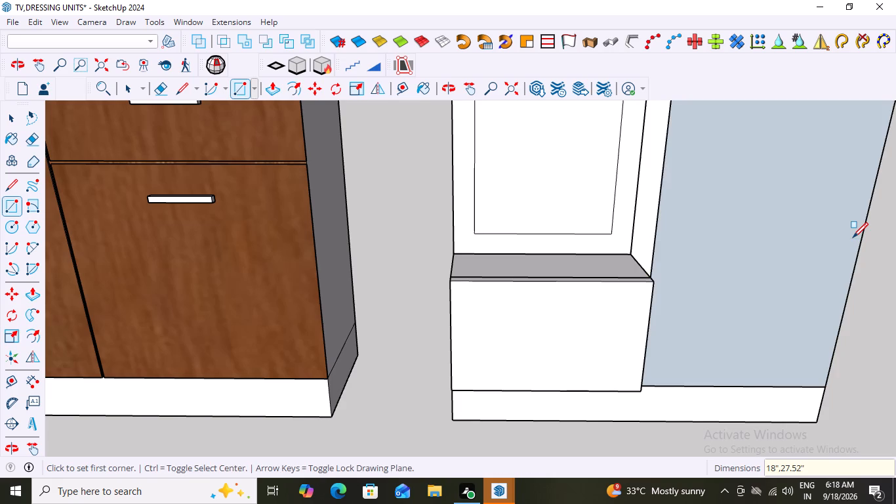
Extrude the upright rectangle 10" back to the tall back panel with Push/Pull, forming a solid box on the plinth.
scroll(853, 238, "down", 5)
scroll(807, 460, "down", 10)
scroll(706, 396, "down", 11)
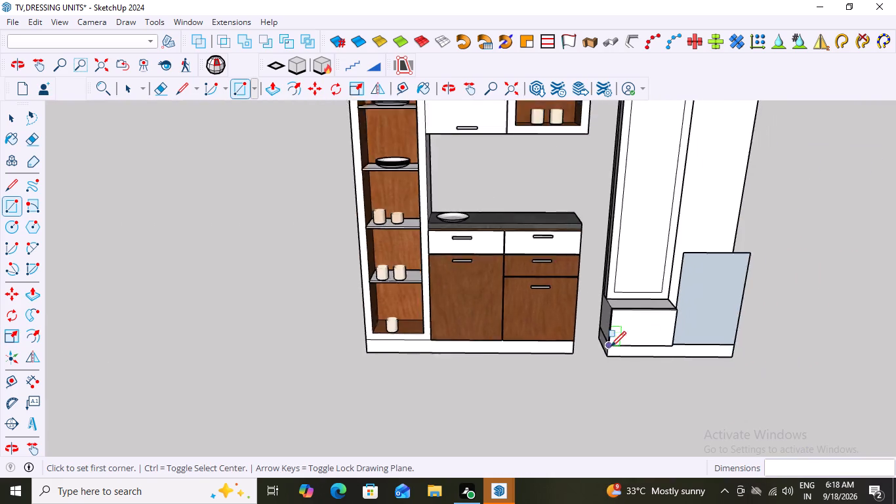
scroll(611, 346, "down", 12)
scroll(691, 385, "up", 2)
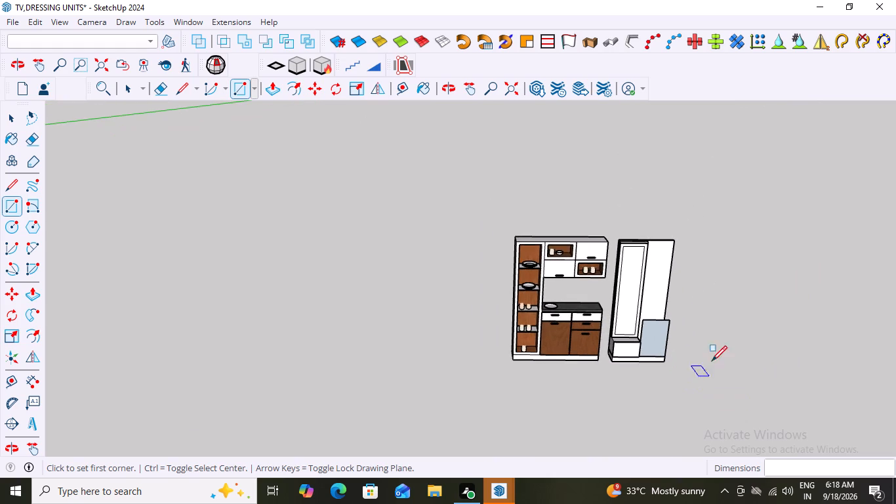
middle_click_drag(734, 337, 544, 259)
scroll(711, 438, "up", 3)
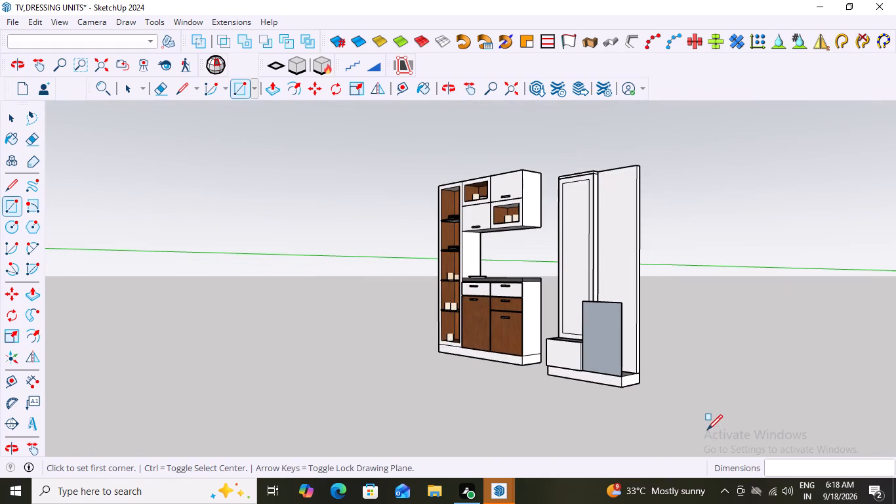
key("space")
scroll(607, 370, "up", 10)
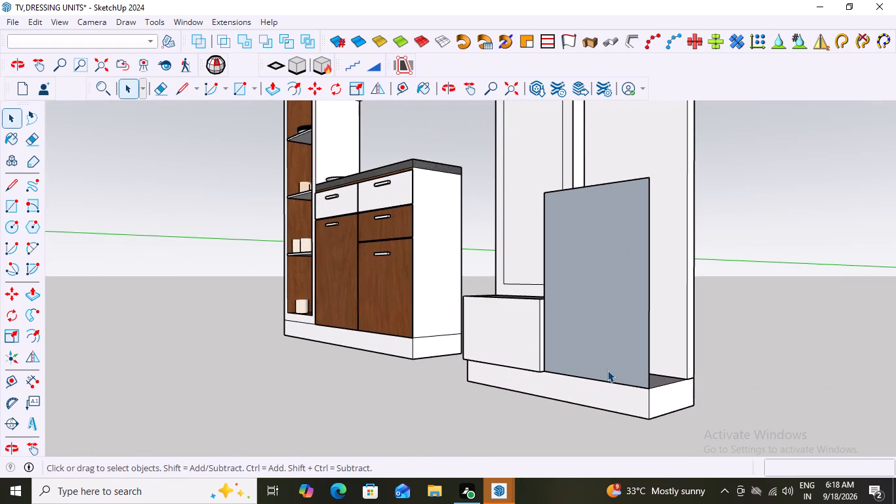
double_click(607, 336)
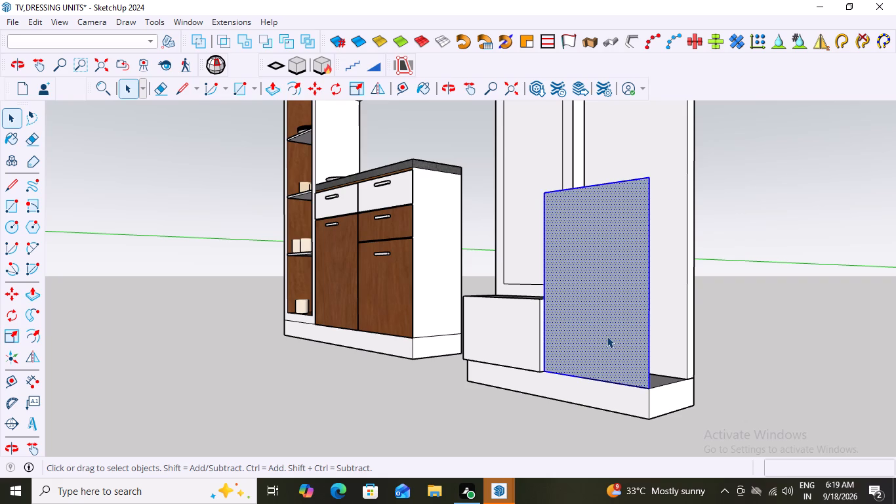
key("p")
left_click(607, 336)
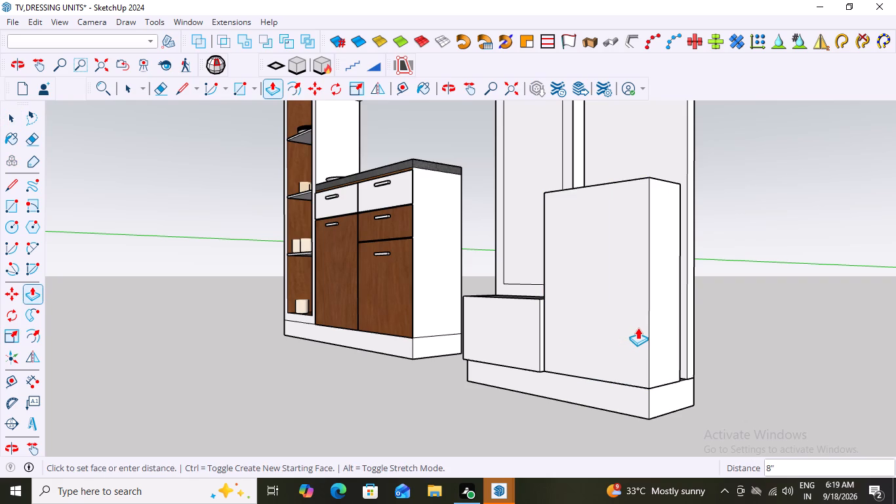
middle_click_drag(743, 392, 540, 390)
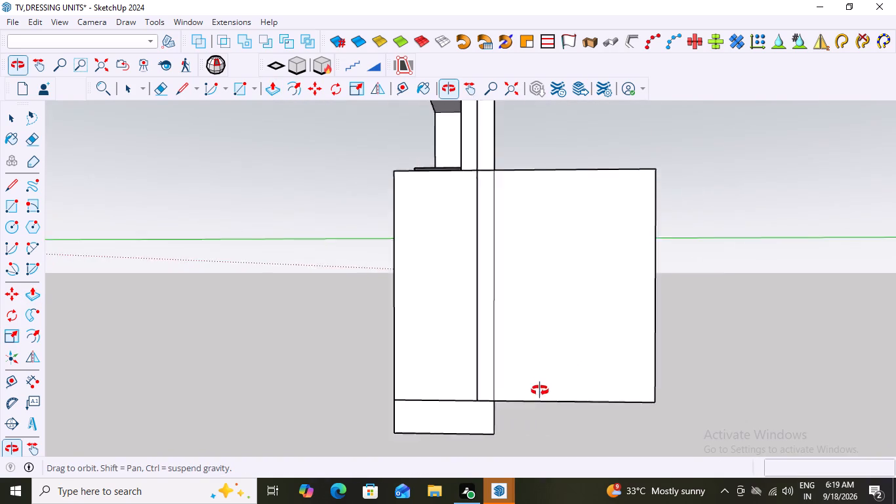
middle_click_drag(540, 390, 531, 388)
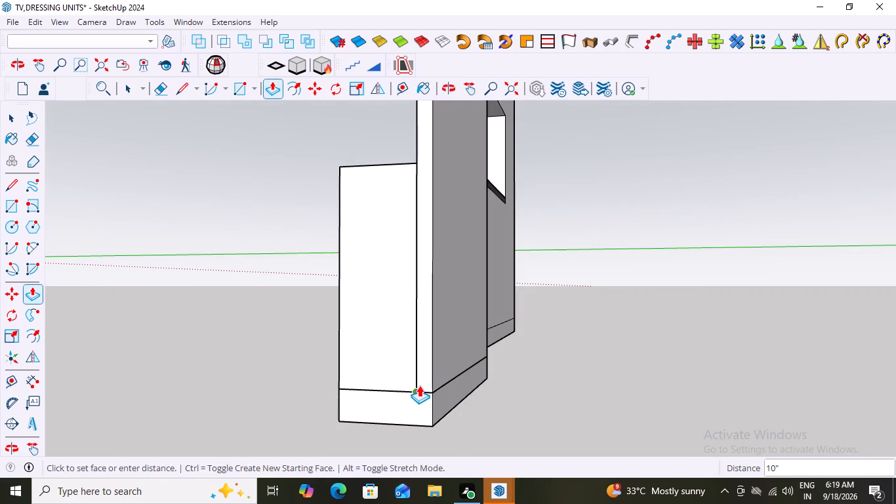
left_click(420, 385)
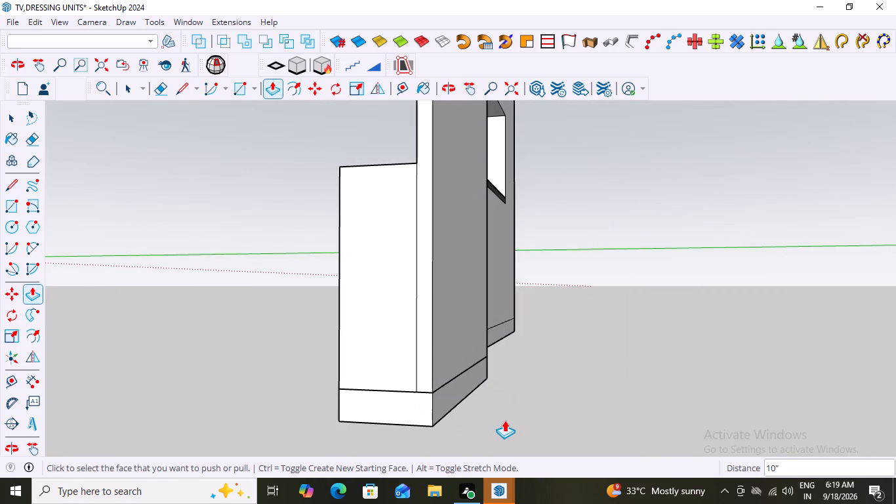
key("space")
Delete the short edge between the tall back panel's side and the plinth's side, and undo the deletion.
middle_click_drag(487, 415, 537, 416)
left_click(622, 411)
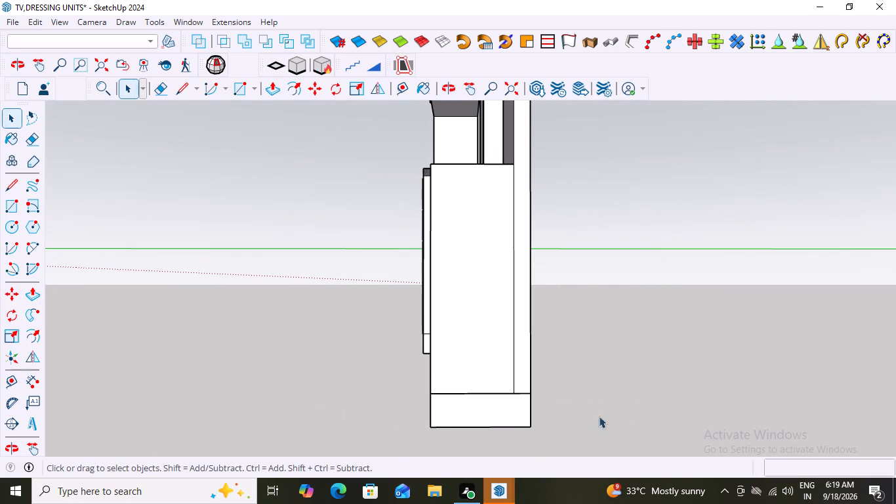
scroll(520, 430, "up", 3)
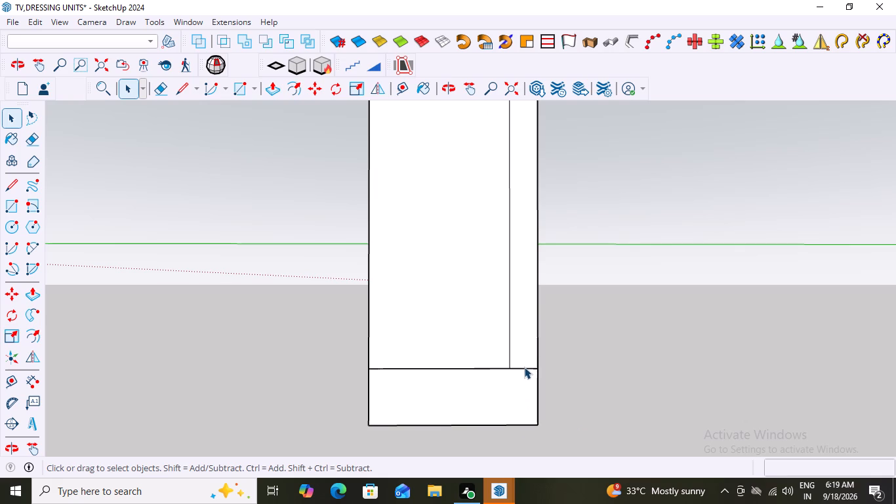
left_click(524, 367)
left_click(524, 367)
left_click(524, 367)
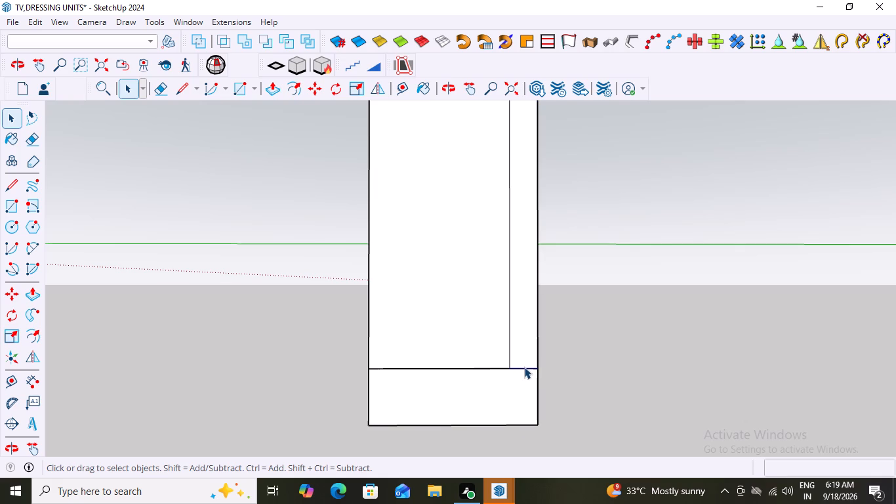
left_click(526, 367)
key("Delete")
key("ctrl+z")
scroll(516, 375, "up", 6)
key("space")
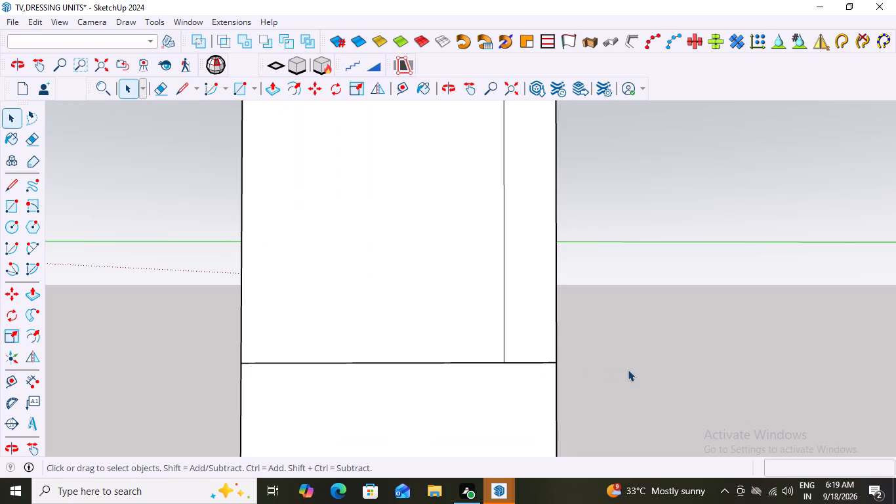
Examine the new box beside the low box from the side and front, alongside the finished cabinet.
scroll(594, 388, "down", 16)
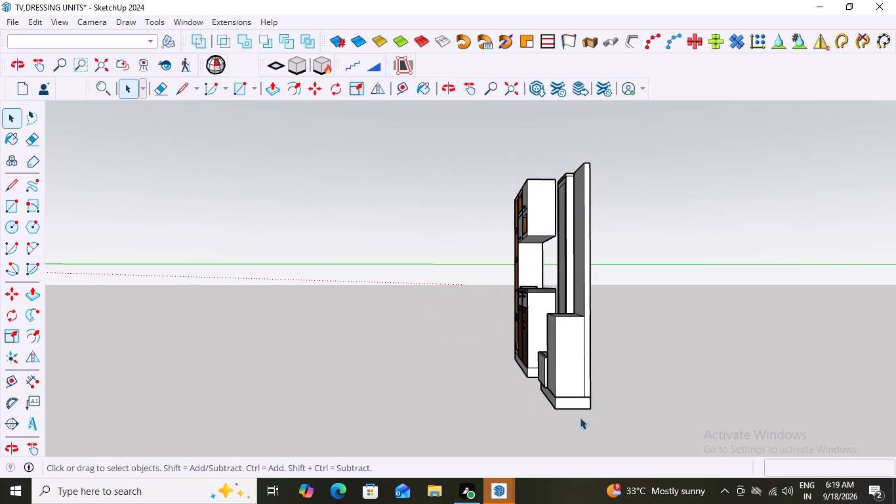
middle_click_drag(533, 429, 781, 442)
scroll(533, 429, "down", 1)
scroll(569, 356, "up", 2)
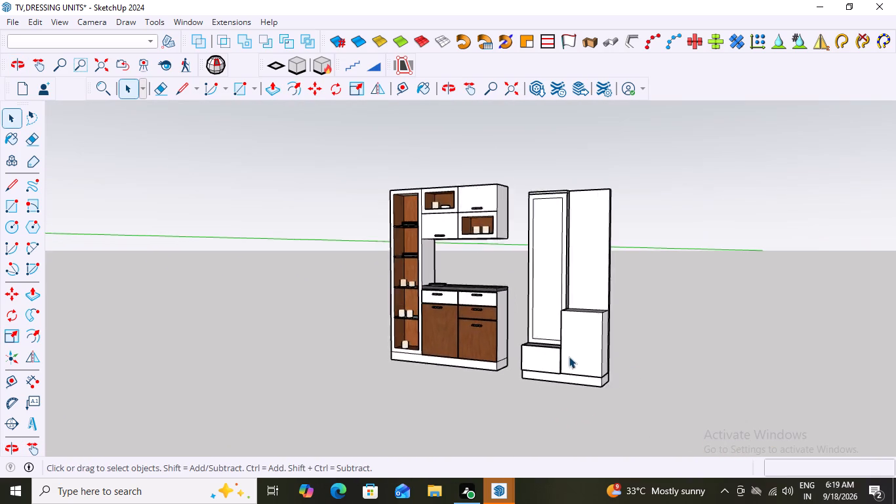
scroll(569, 356, "up", 2)
middle_click_drag(614, 388, 455, 400)
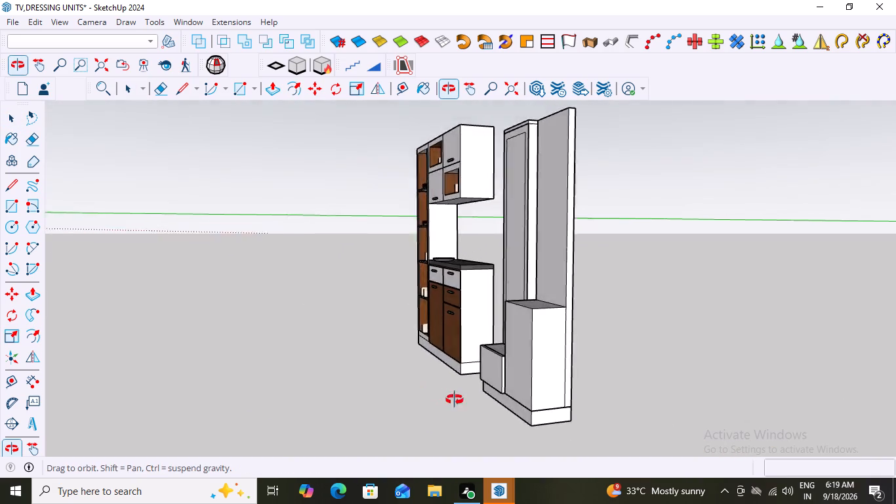
middle_click_drag(455, 400, 735, 427)
scroll(623, 391, "down", 9)
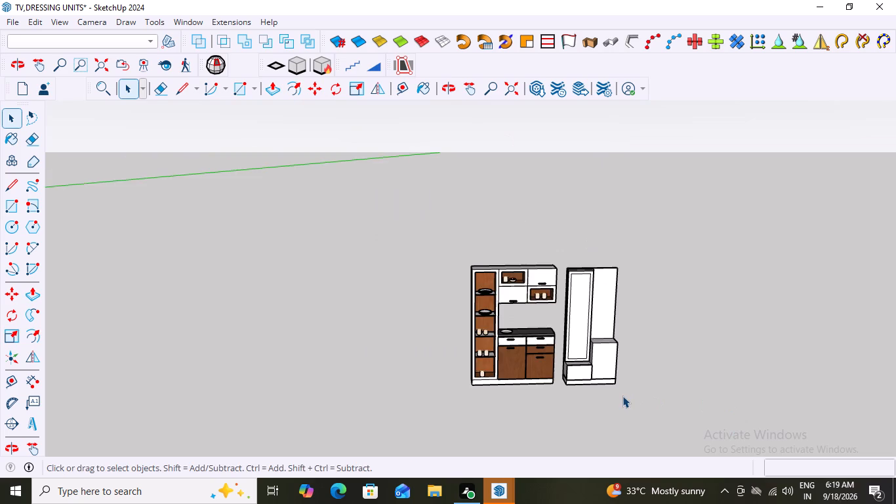
middle_click_drag(624, 385, 601, 369)
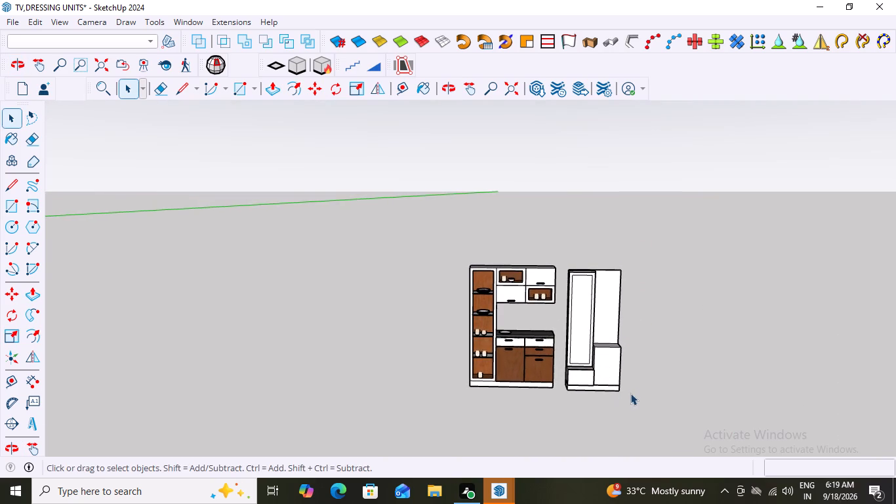
Make a group from the top face of the taller box beside the low box.
scroll(630, 390, "up", 10)
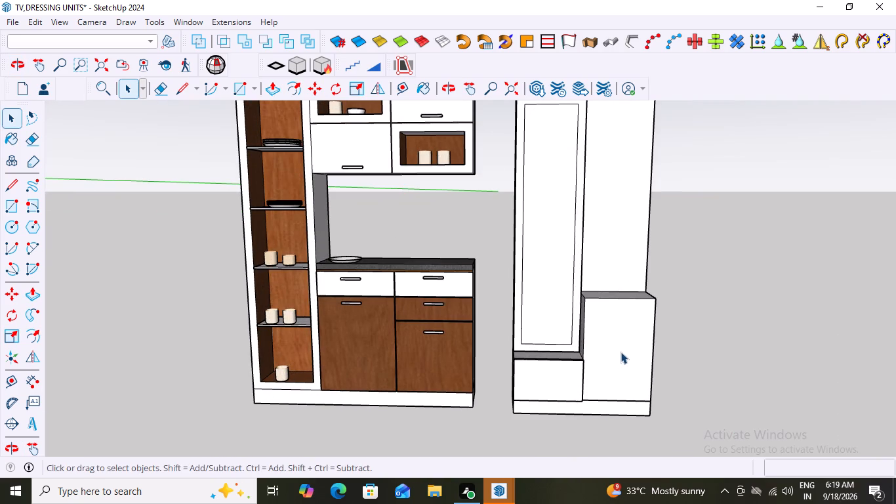
middle_click_drag(632, 299, 605, 411)
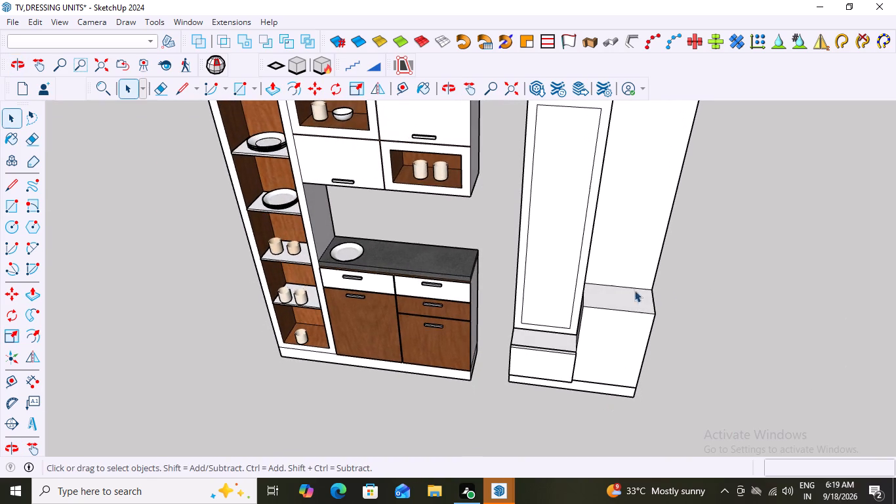
double_click(625, 293)
middle_click_drag(625, 299, 547, 289)
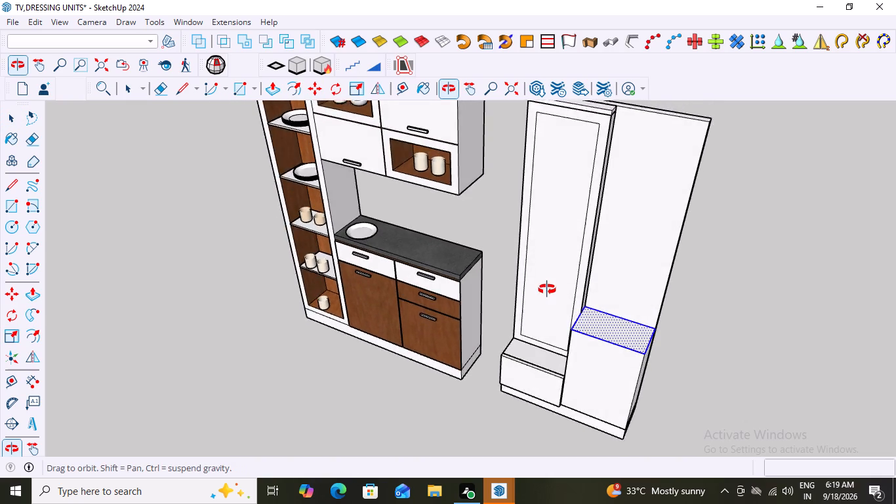
middle_click_drag(547, 289, 571, 296)
scroll(657, 362, "up", 5)
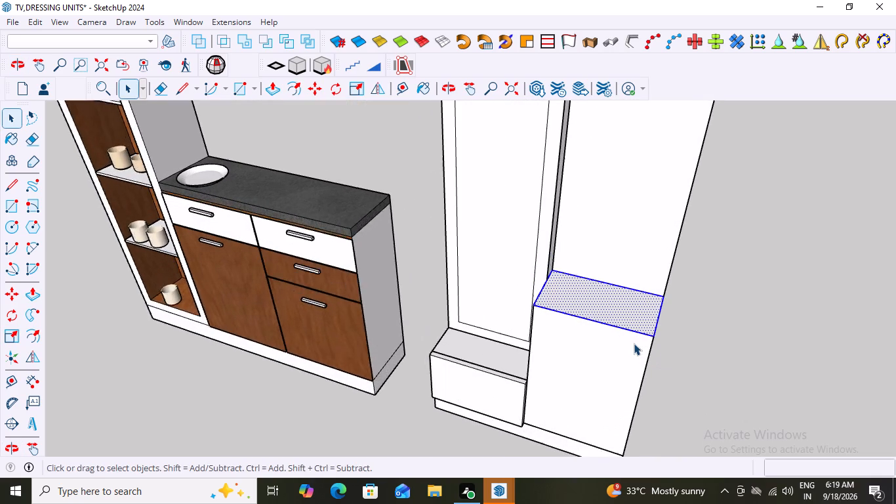
scroll(634, 343, "up", 4)
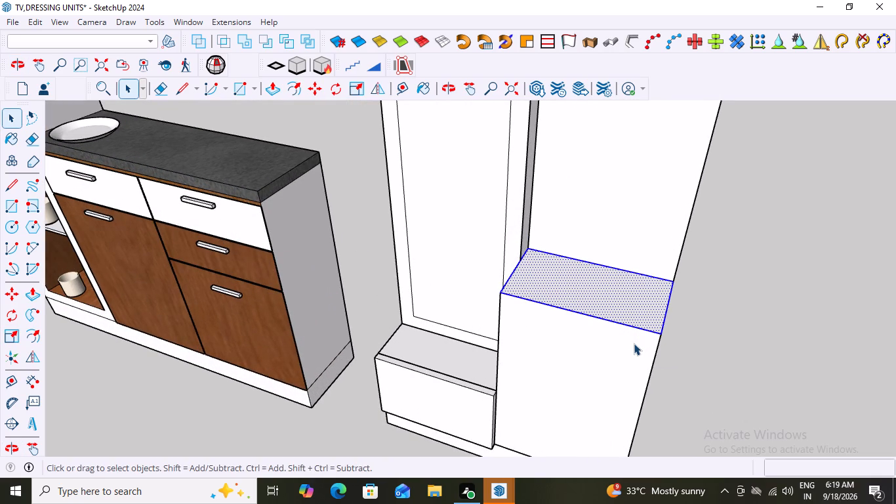
right_click(622, 295)
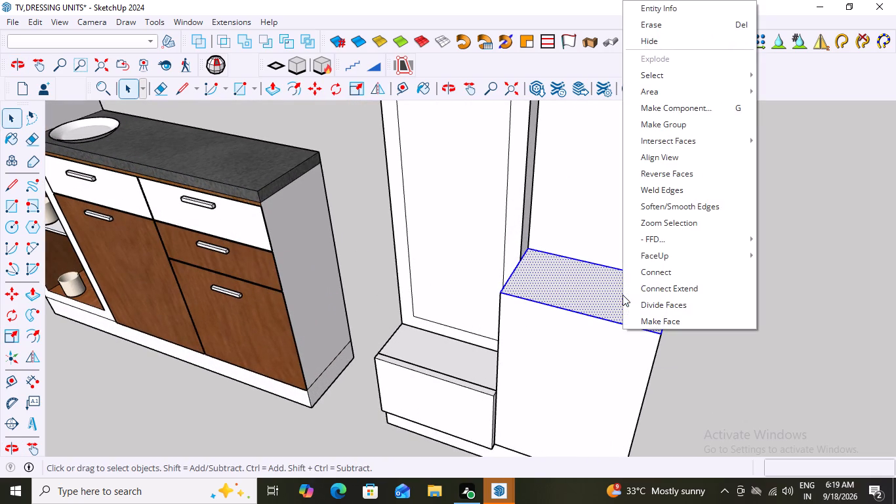
left_click(657, 127)
Inside the new group, extrude the top face 2" downward with Push/Pull, forming a slab at the box's top.
double_click(582, 277)
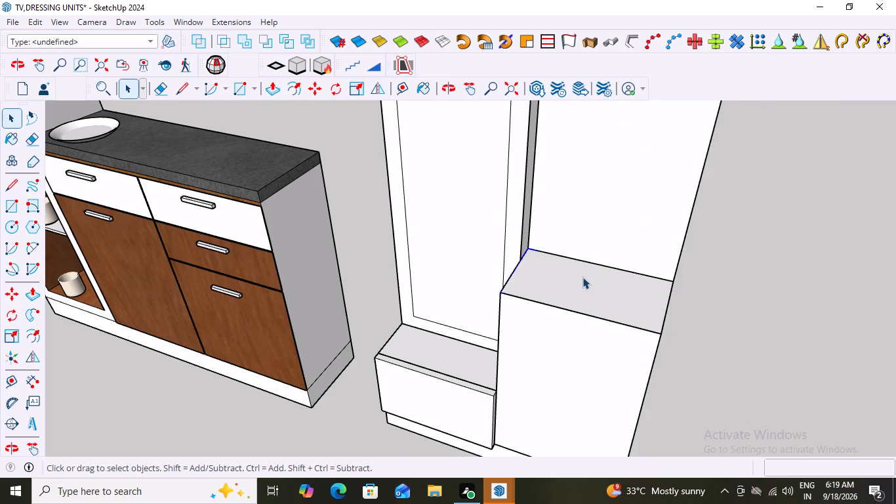
double_click(582, 277)
left_click(582, 277)
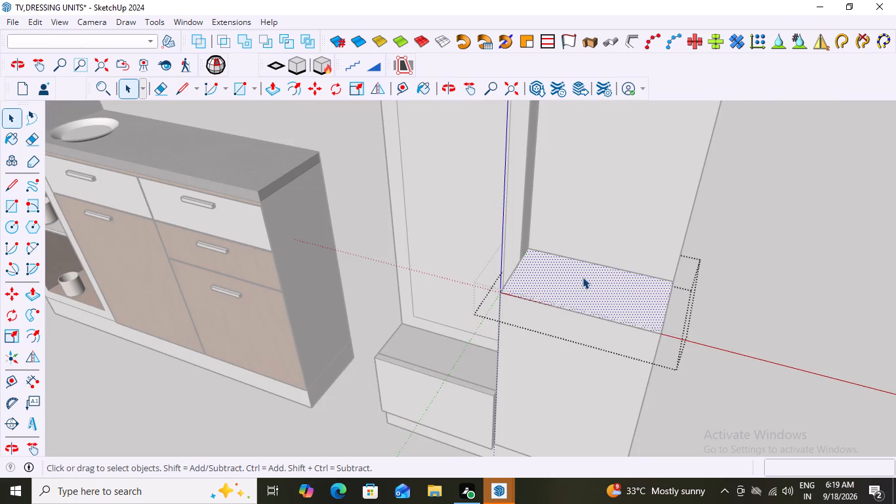
key("p")
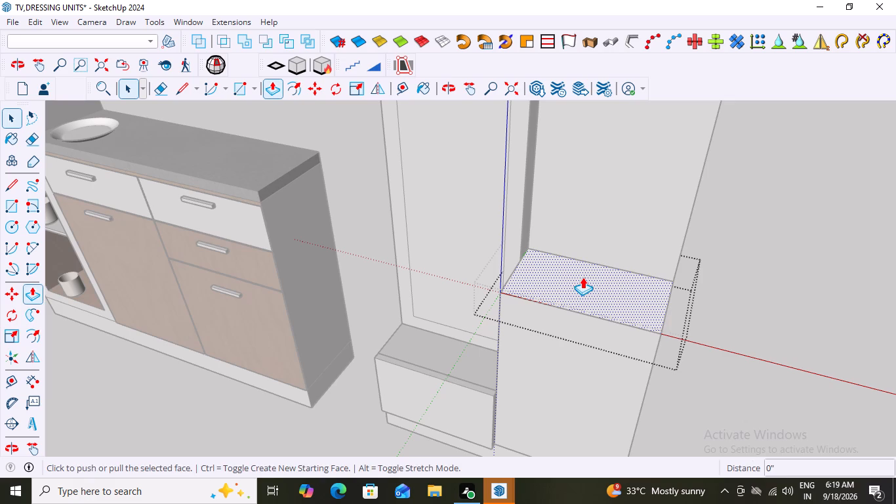
left_click(584, 283)
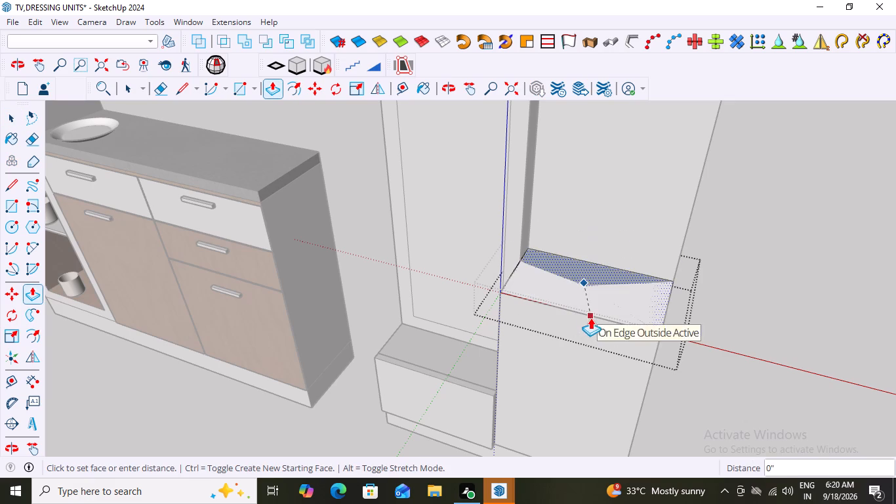
middle_click_drag(586, 333, 701, 237)
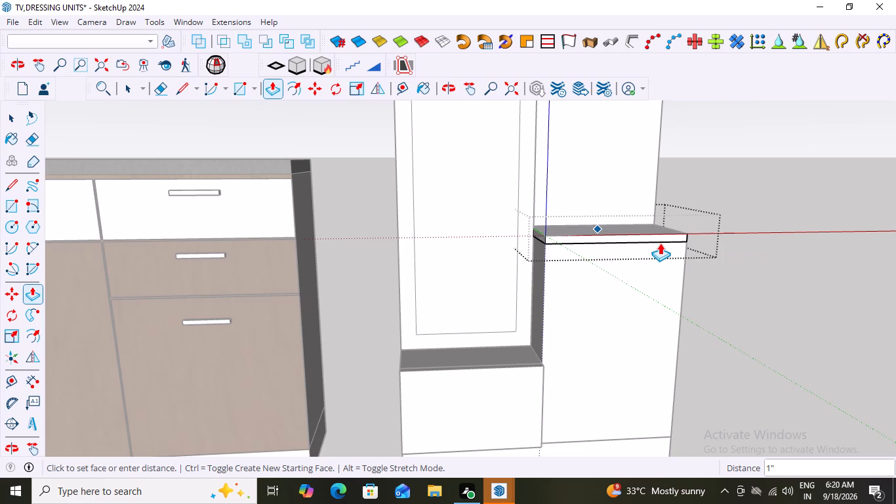
key("2")
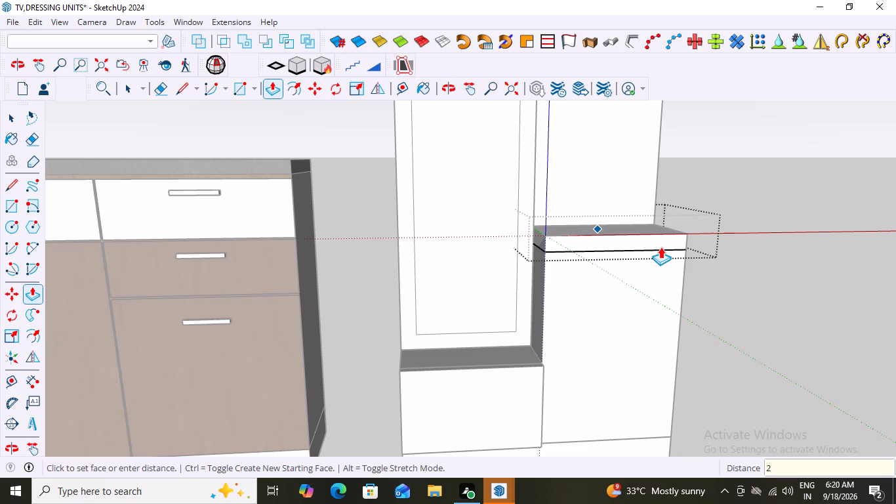
key("shift+quotedbl")
key("Return")
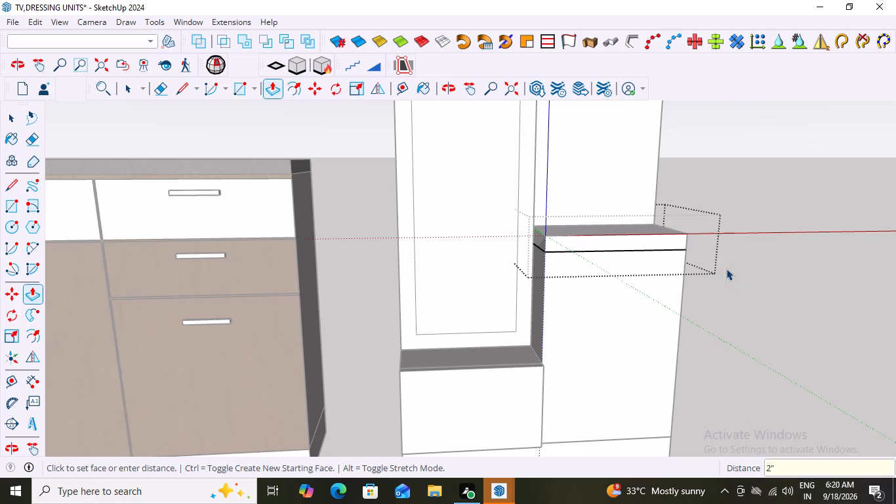
key("space")
left_click(741, 263)
Examine the top slab on the taller box from the front and side, checking its front and top faces.
middle_click_drag(756, 272, 596, 300)
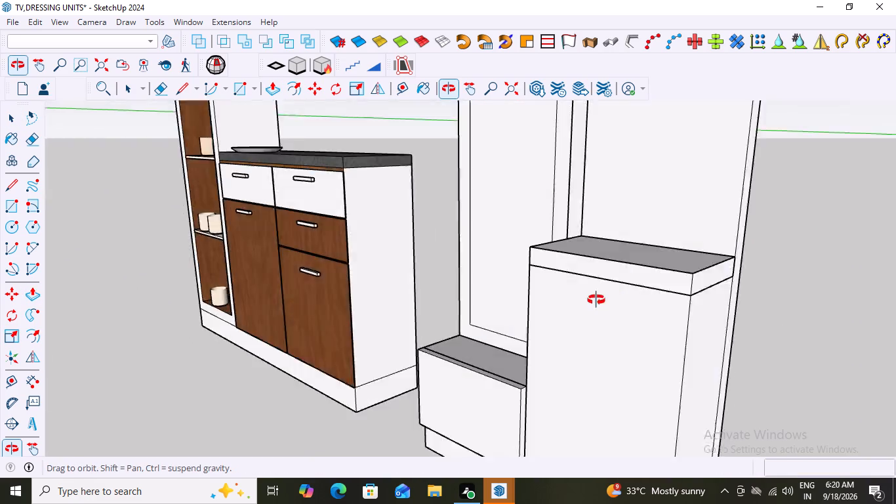
middle_click_drag(596, 300, 699, 305)
scroll(701, 305, "down", 2)
double_click(665, 262)
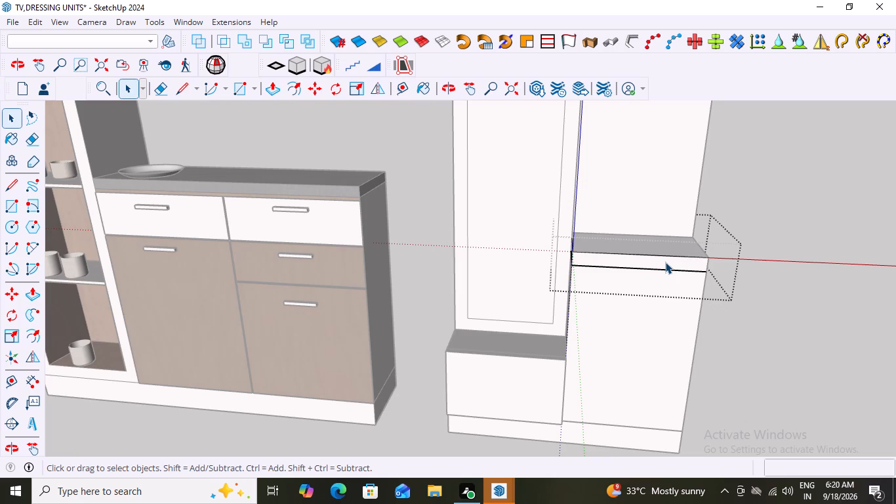
triple_click(665, 262)
double_click(665, 262)
triple_click(662, 245)
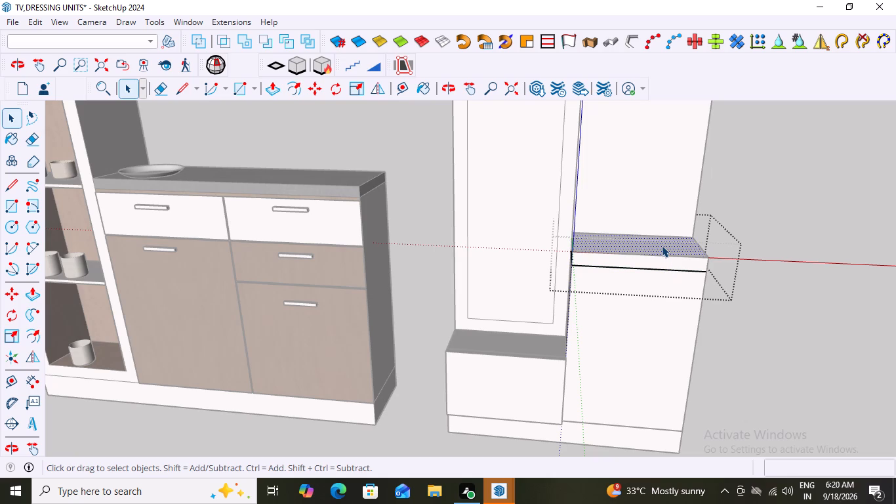
left_click(662, 245)
key("space")
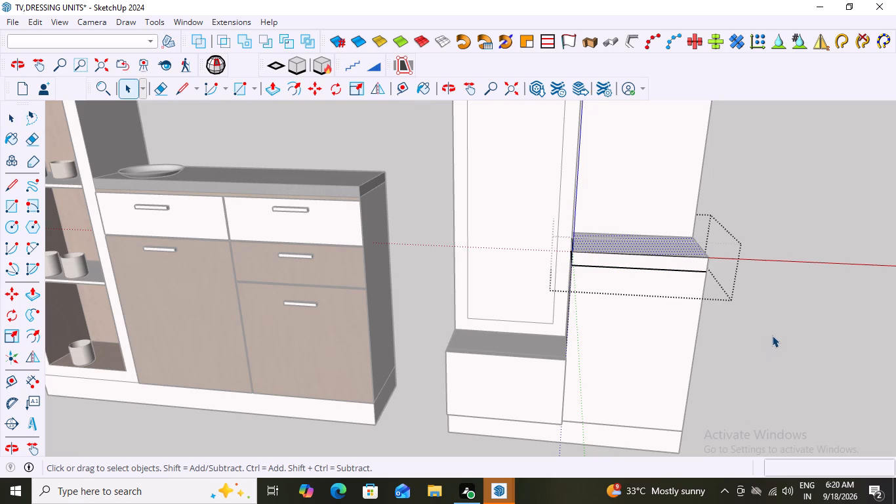
left_click(764, 339)
middle_click_drag(745, 343, 618, 313)
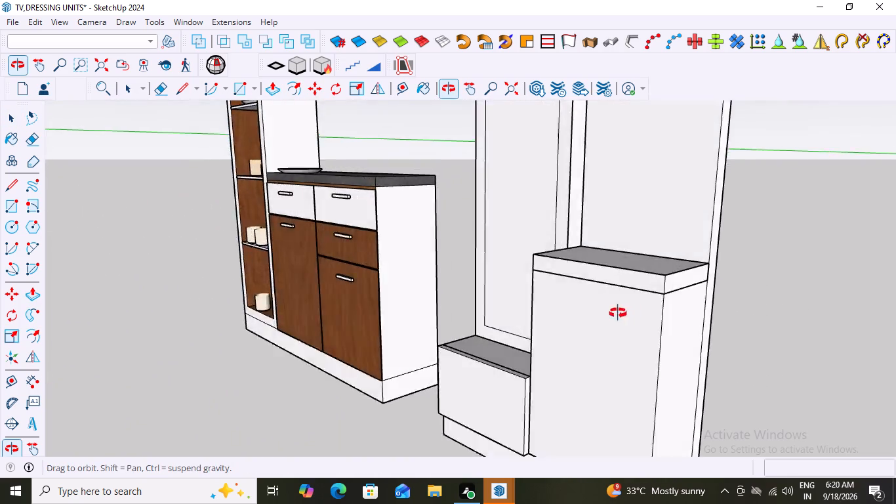
middle_click_drag(618, 313, 841, 318)
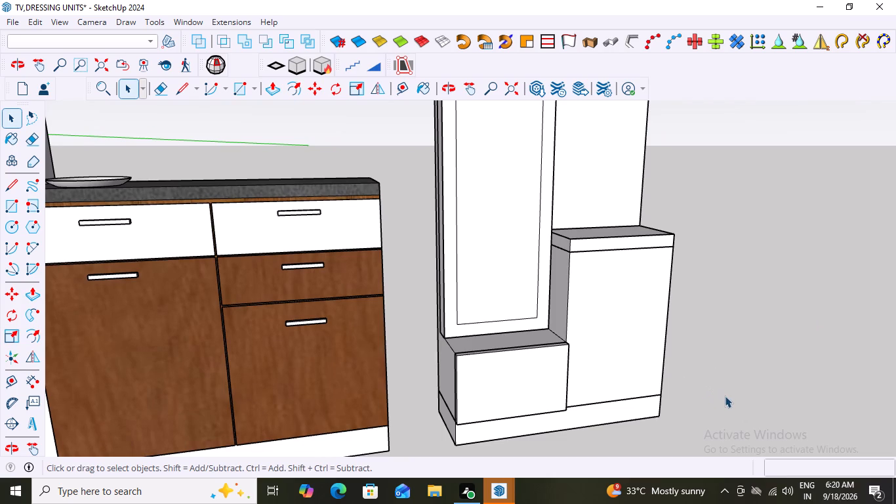
middle_click_drag(708, 300, 489, 259)
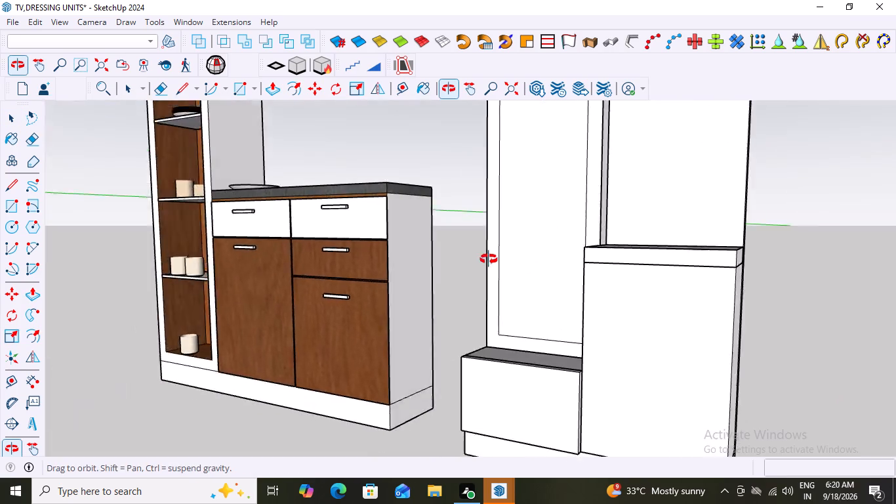
middle_click_drag(489, 259, 659, 336)
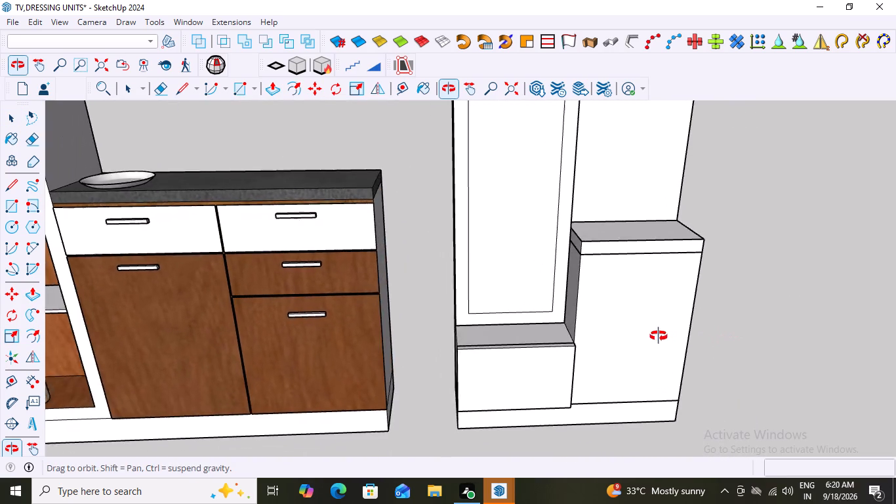
middle_click_drag(659, 336, 577, 320)
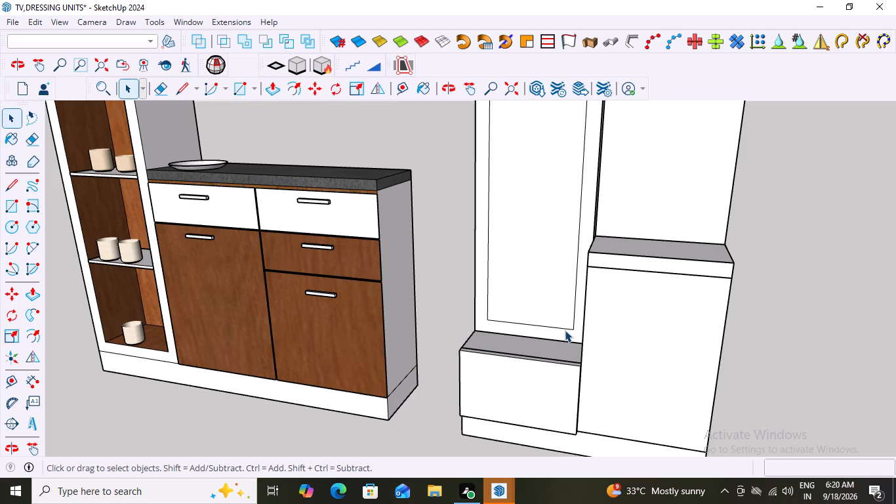
Inside the slab group, pull the front face 1" forward with Push/Pull so it overhangs the taller box.
left_click(664, 266)
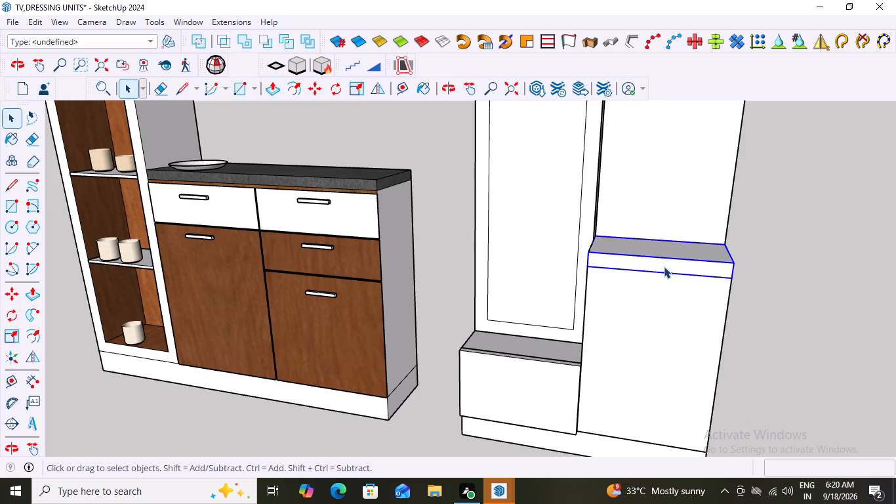
double_click(664, 266)
left_click(664, 266)
left_click(664, 266)
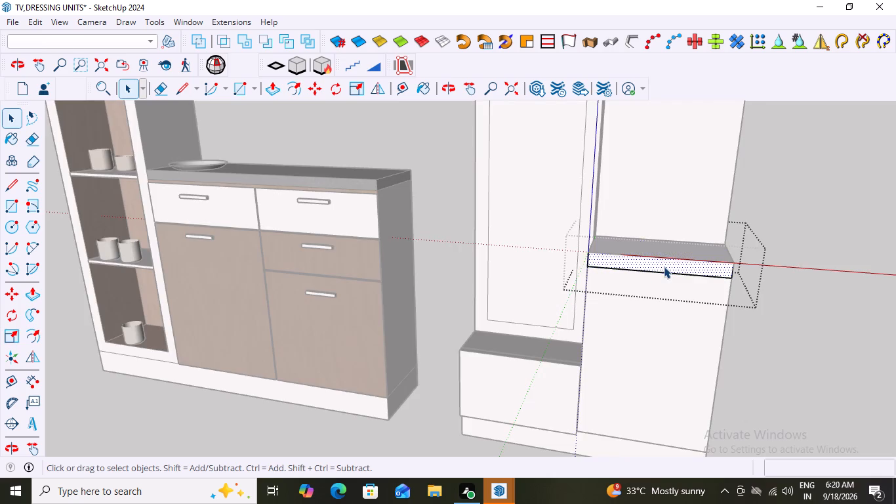
key("p")
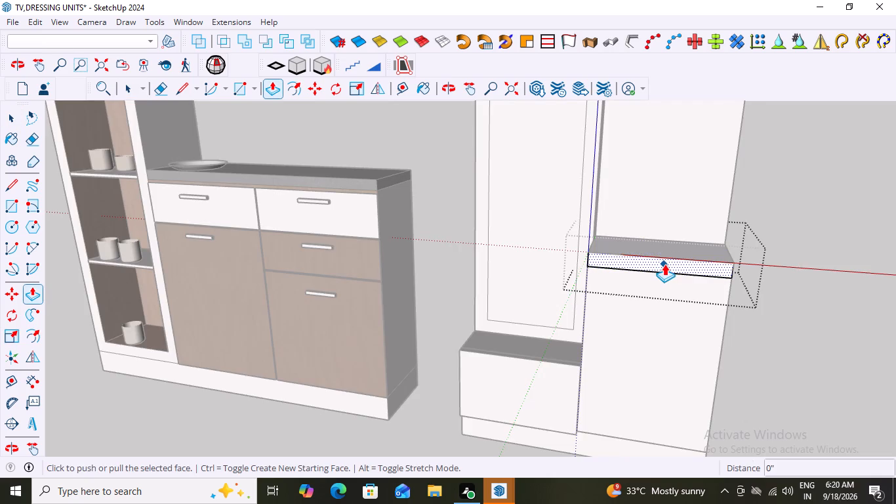
left_click(665, 262)
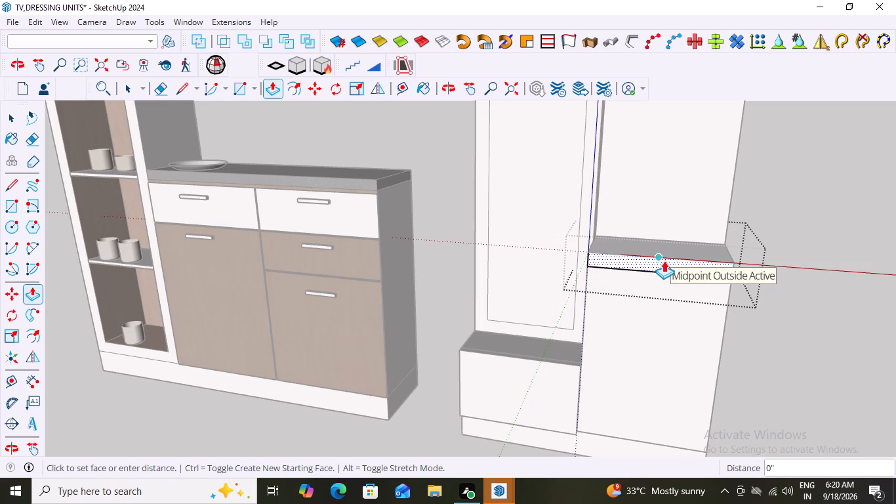
middle_click_drag(666, 264, 761, 243)
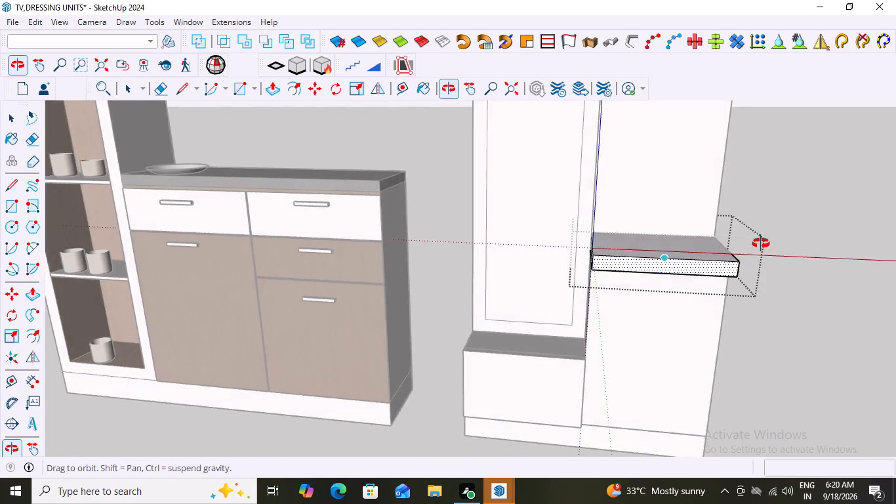
middle_click_drag(761, 243, 845, 222)
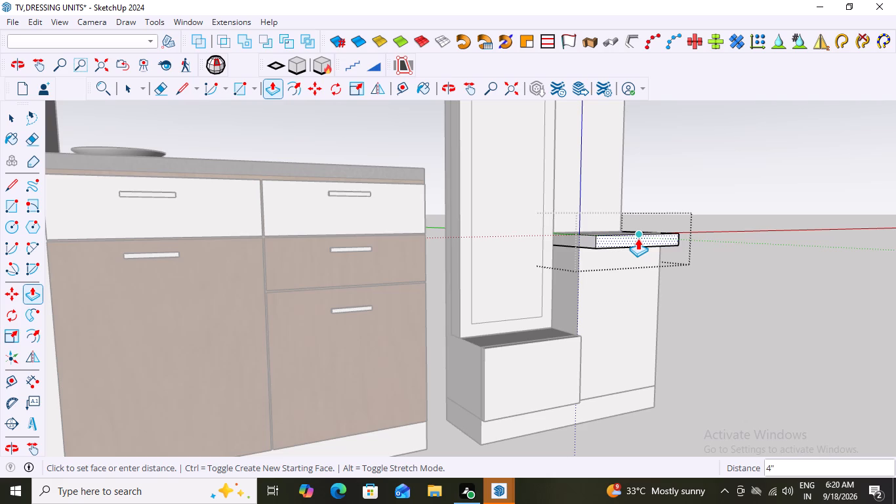
key("1")
key("shift+quotedbl")
key("Return")
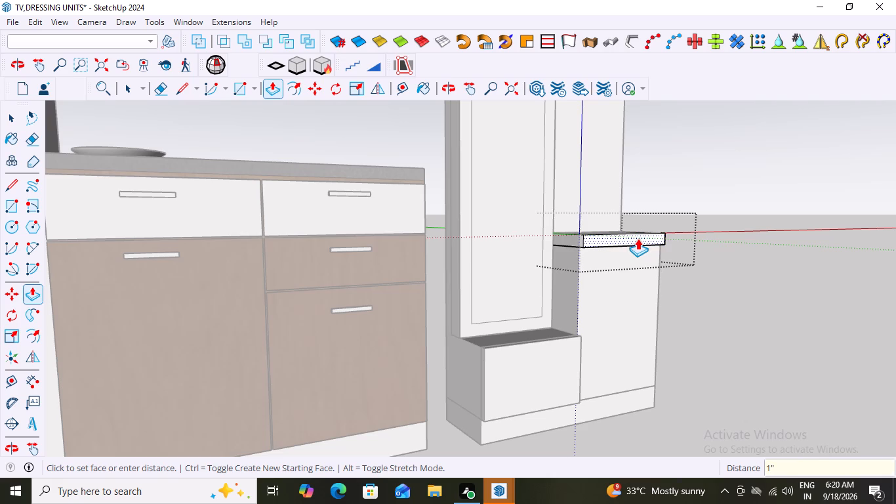
key("space")
left_click(735, 314)
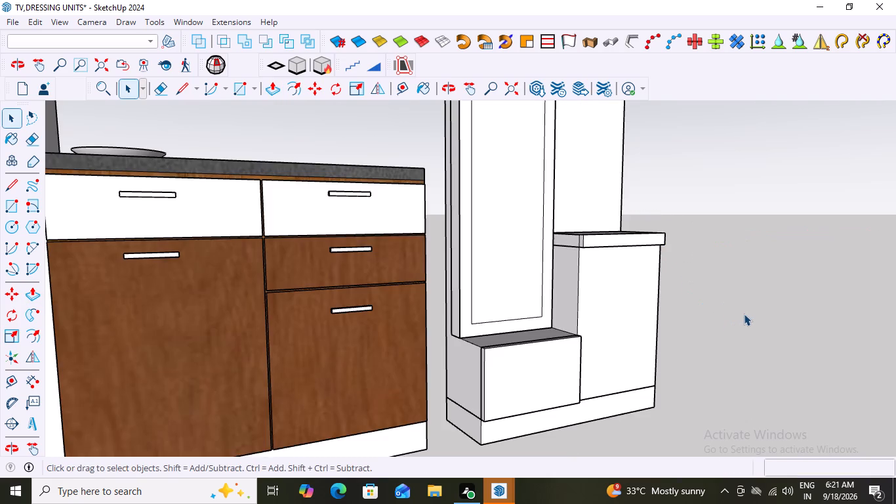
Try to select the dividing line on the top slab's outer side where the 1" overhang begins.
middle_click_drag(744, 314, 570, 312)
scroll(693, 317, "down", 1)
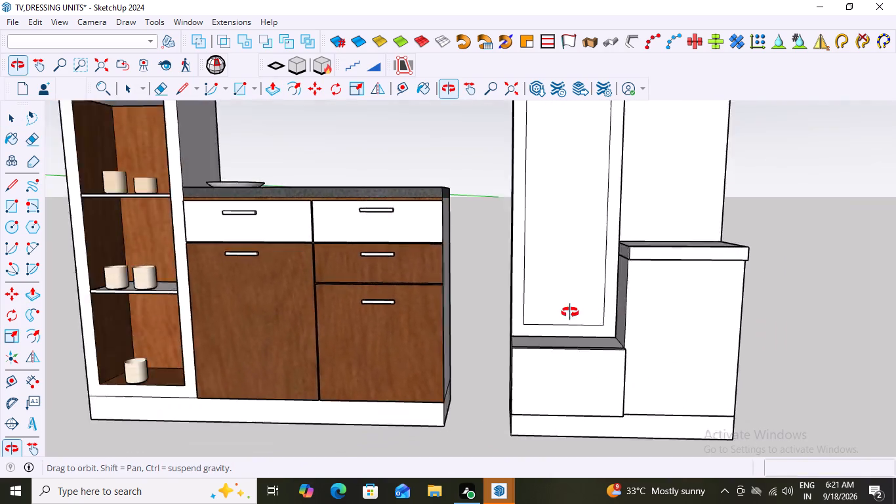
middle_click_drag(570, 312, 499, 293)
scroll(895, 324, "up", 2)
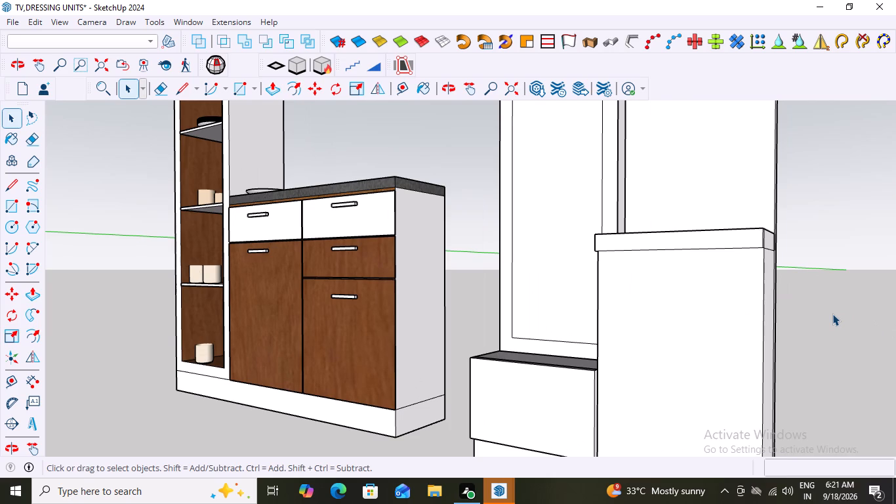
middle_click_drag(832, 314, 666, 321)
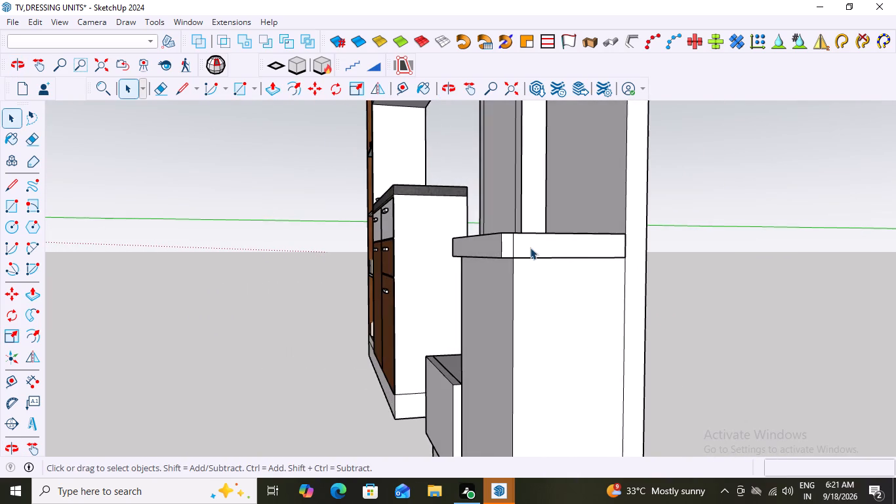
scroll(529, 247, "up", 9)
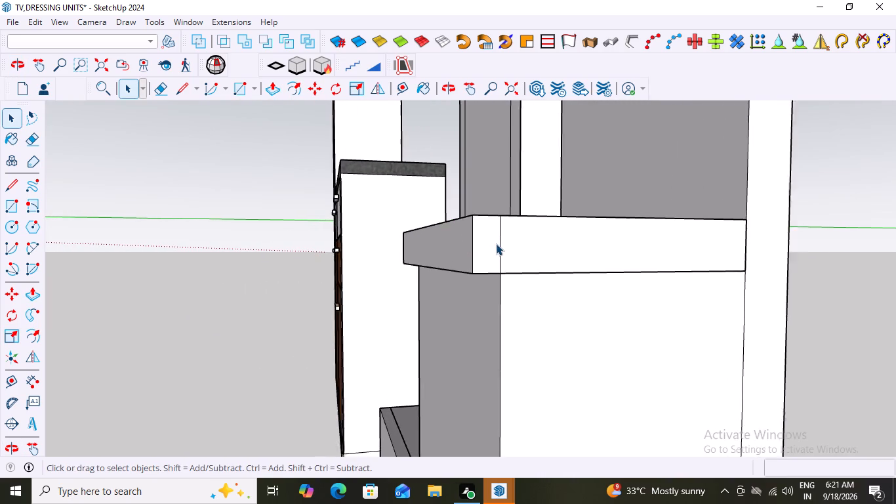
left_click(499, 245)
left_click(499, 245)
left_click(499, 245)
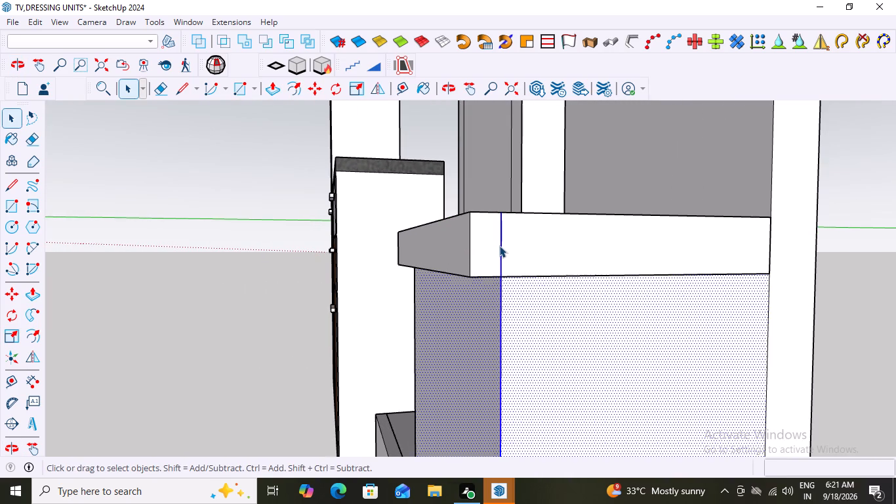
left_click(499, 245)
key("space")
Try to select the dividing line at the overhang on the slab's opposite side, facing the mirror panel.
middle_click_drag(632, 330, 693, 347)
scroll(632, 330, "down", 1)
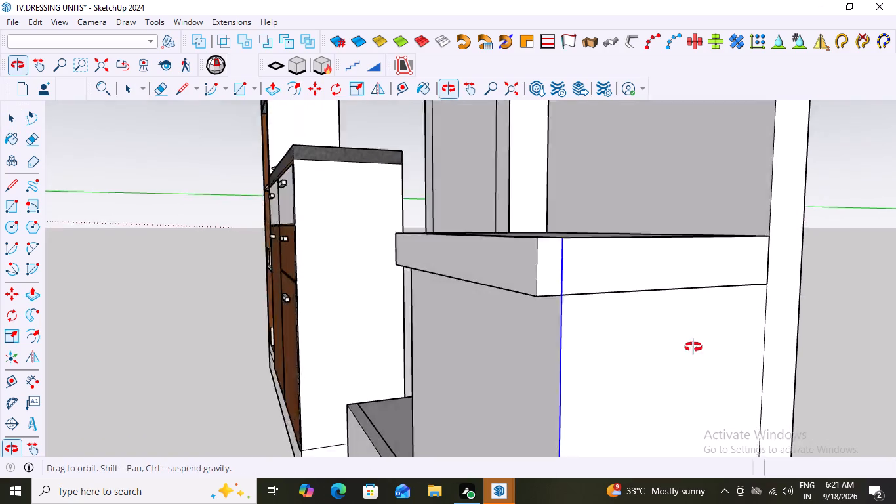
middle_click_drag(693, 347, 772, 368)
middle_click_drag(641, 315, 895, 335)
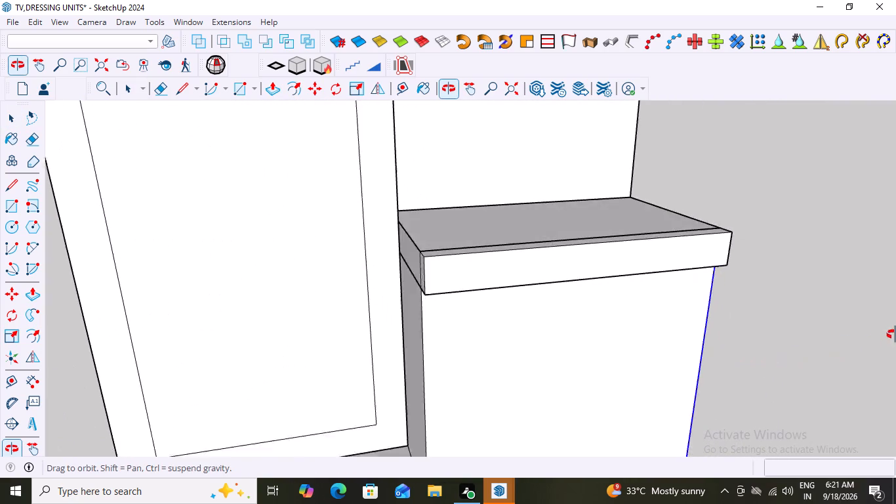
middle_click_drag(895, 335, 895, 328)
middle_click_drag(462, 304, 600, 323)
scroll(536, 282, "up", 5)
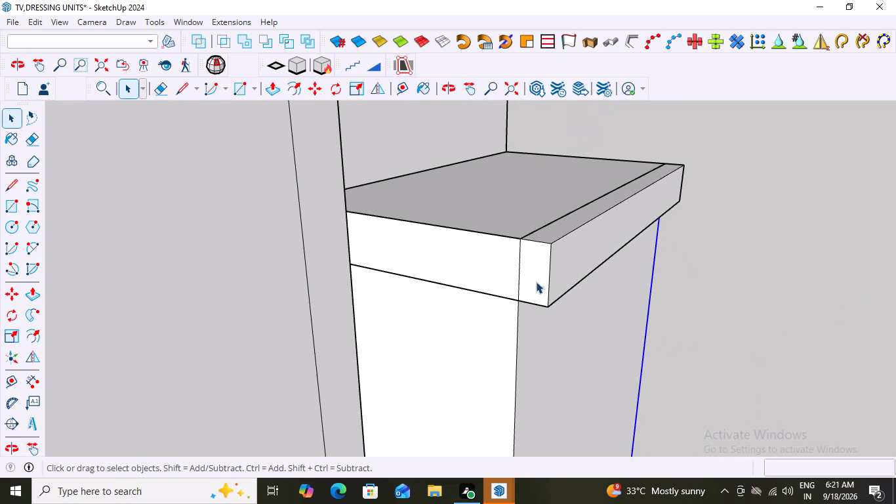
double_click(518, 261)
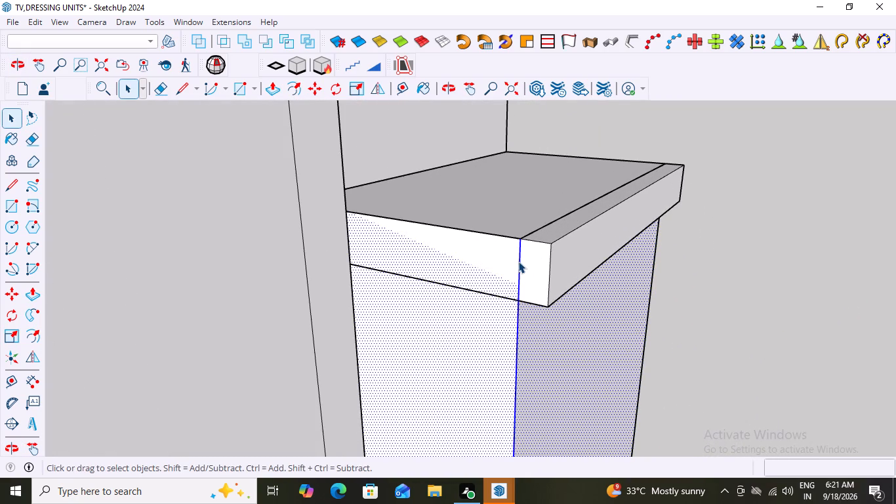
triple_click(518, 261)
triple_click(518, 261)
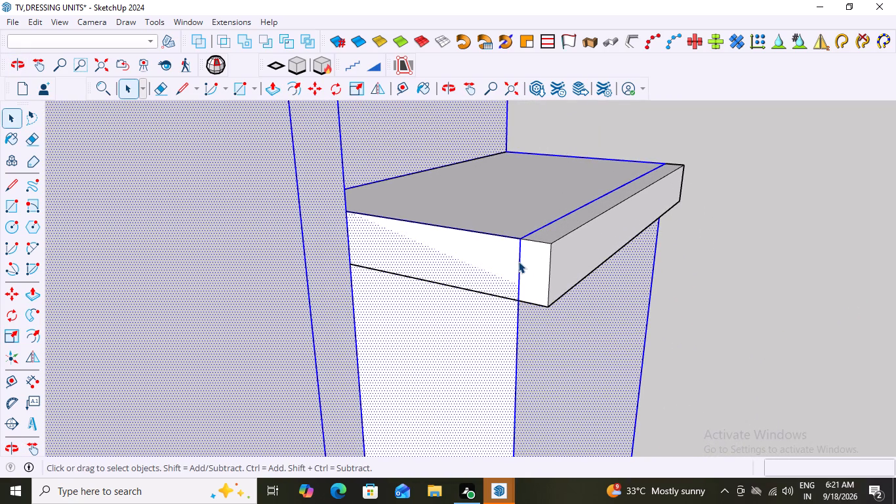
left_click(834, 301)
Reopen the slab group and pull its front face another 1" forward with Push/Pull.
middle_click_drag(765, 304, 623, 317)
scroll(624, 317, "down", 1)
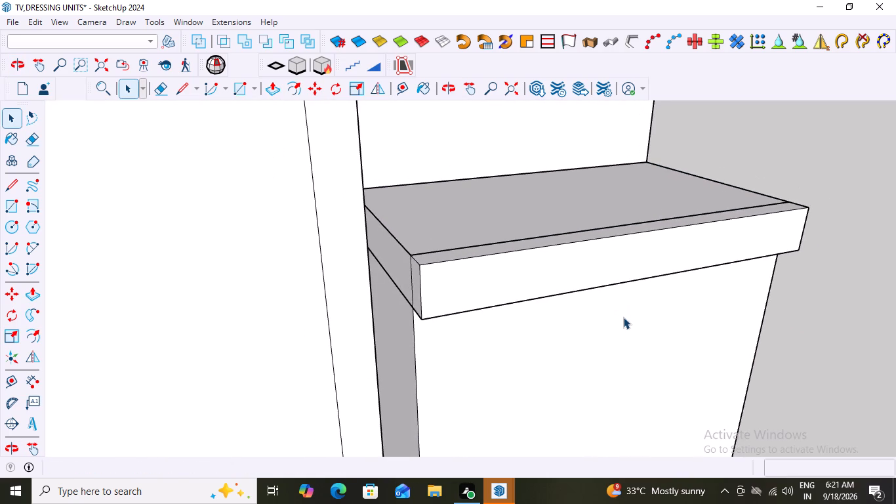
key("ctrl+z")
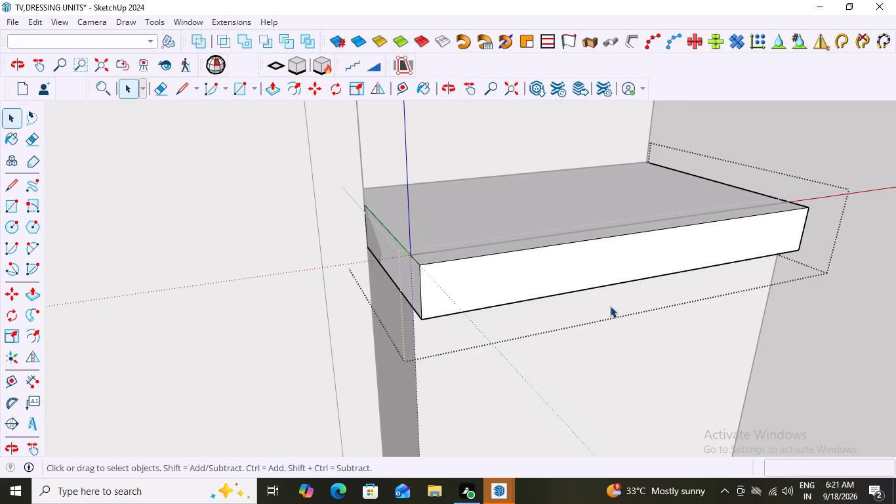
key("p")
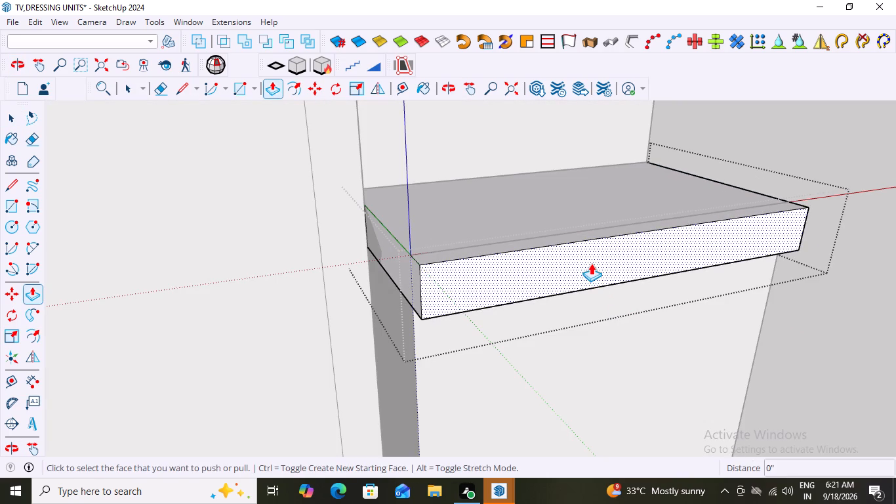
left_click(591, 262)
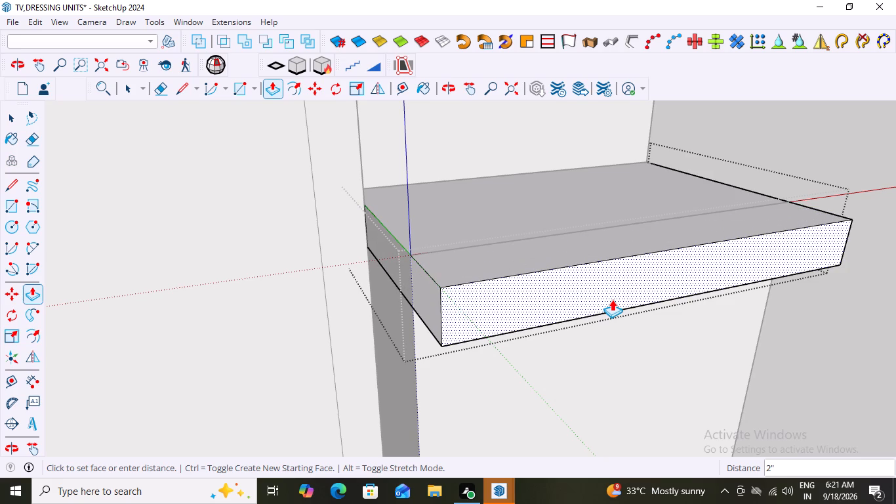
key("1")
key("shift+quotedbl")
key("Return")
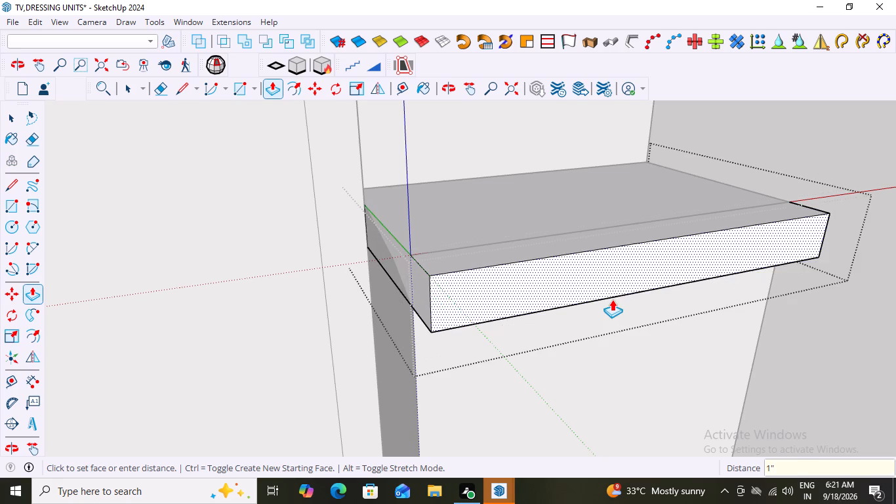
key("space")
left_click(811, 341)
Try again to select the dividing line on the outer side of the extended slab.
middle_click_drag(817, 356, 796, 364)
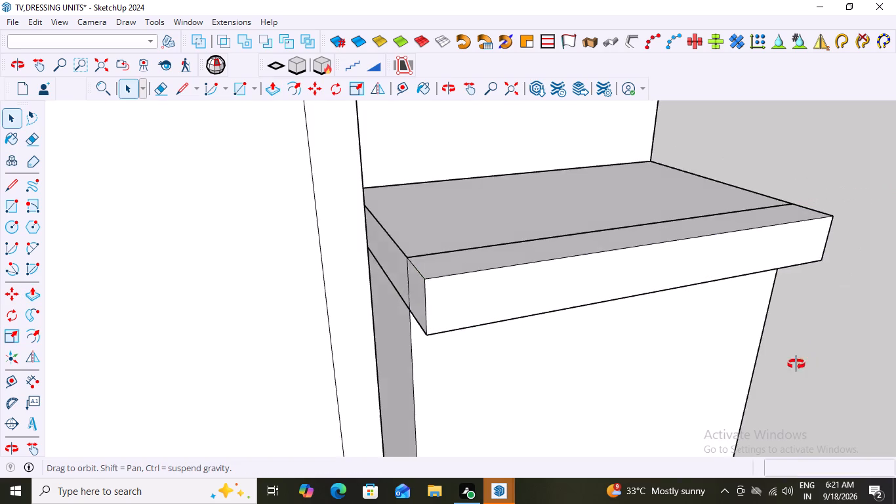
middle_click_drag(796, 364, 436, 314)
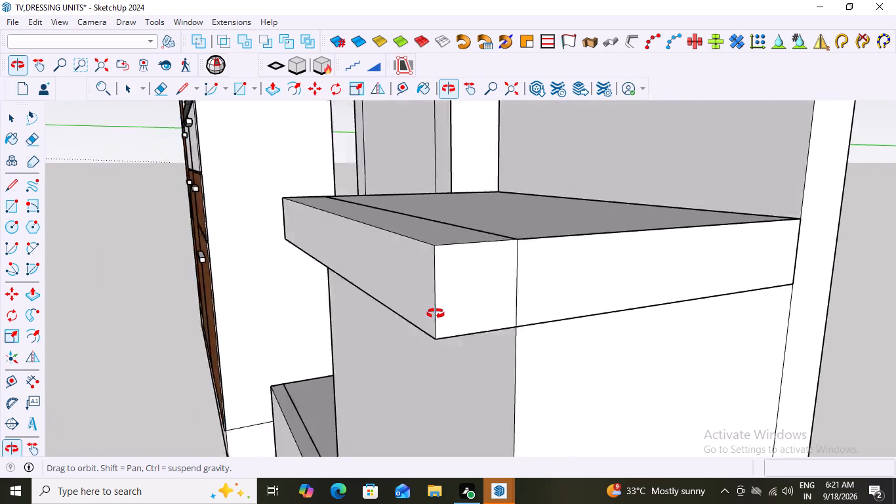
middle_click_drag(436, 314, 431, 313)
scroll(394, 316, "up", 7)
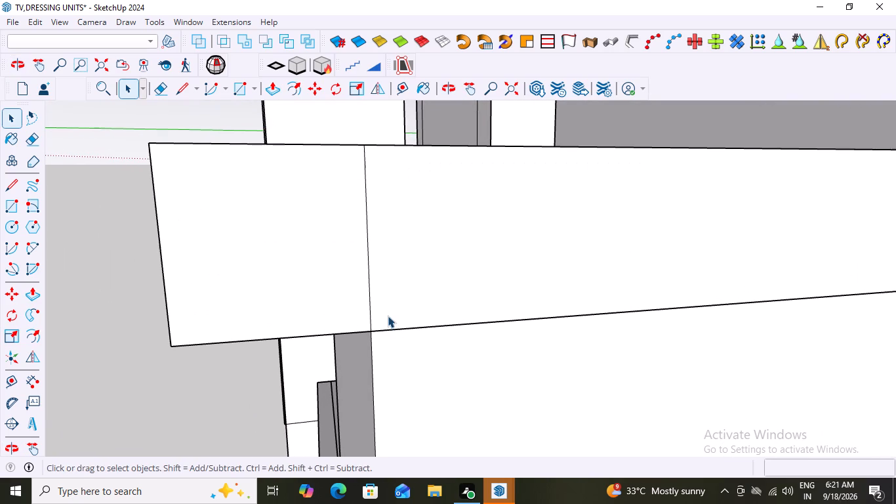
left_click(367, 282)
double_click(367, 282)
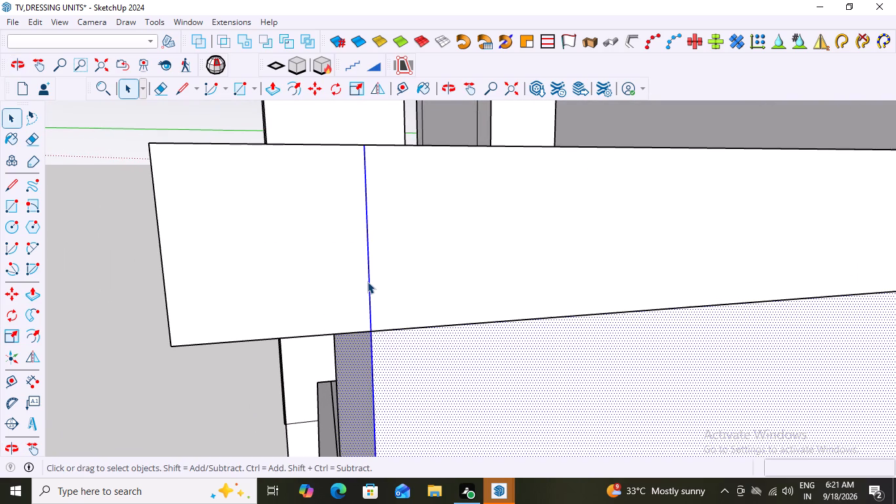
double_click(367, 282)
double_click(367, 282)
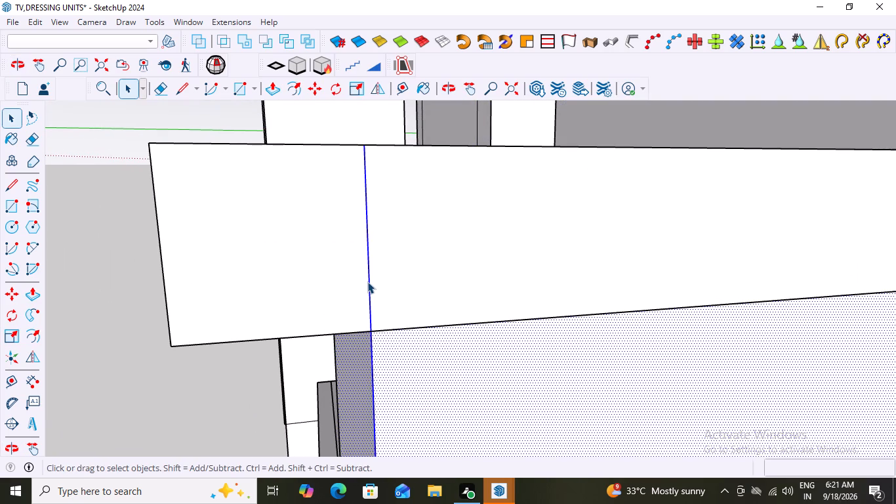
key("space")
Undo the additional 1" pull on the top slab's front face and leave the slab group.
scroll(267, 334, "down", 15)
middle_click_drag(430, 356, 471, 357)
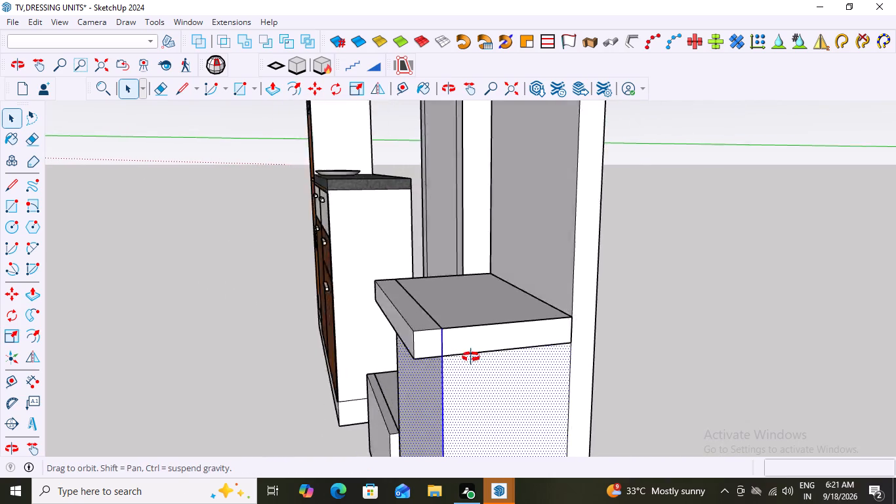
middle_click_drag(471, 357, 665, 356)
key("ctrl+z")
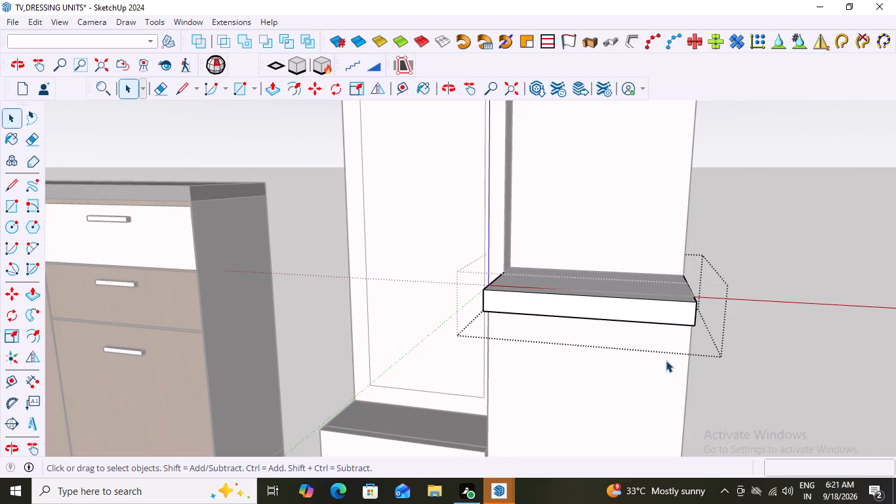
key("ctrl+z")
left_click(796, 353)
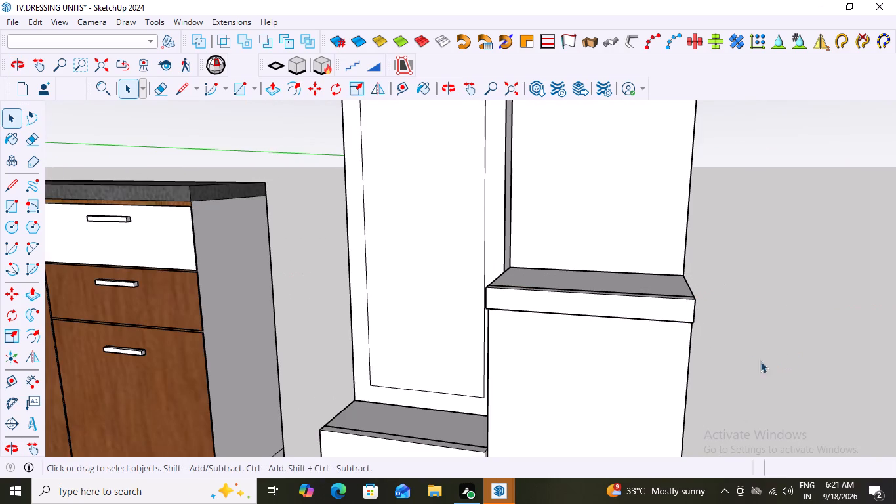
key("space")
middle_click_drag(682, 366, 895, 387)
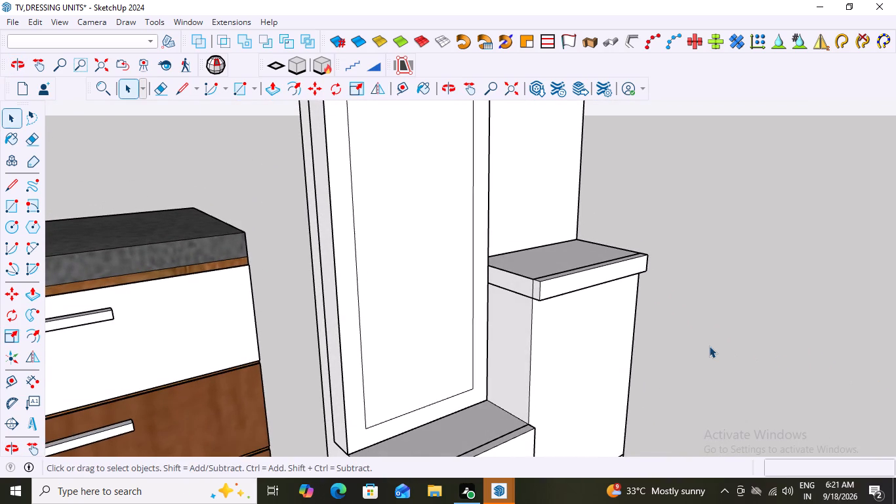
Undo the original 1" overhang on the slab's front face and leave the slab group.
key("ctrl+z")
key("ctrl+z")
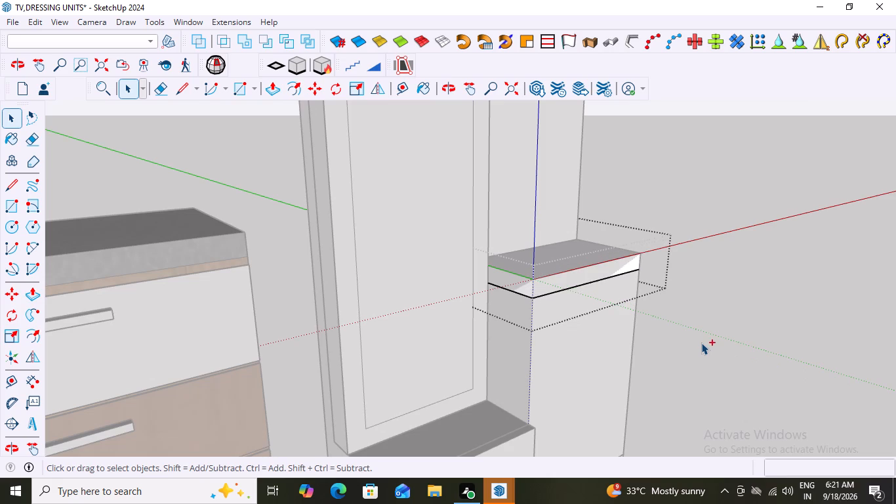
scroll(642, 301, "up", 4)
left_click(695, 311)
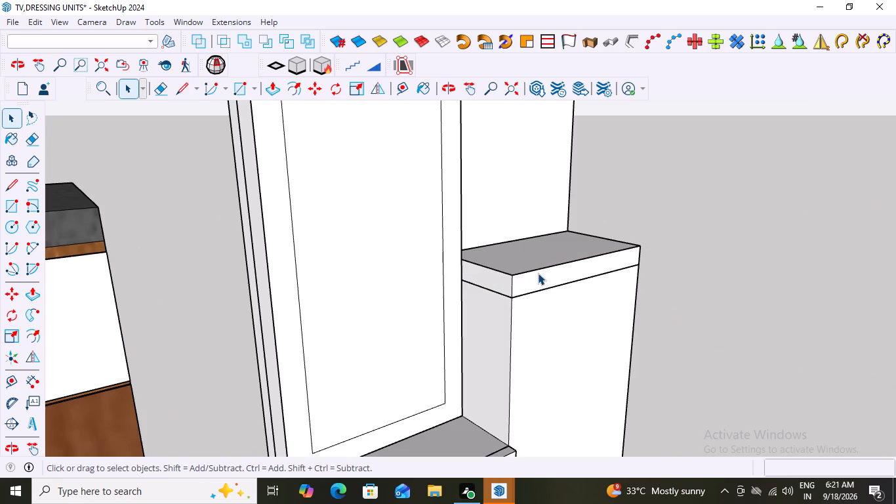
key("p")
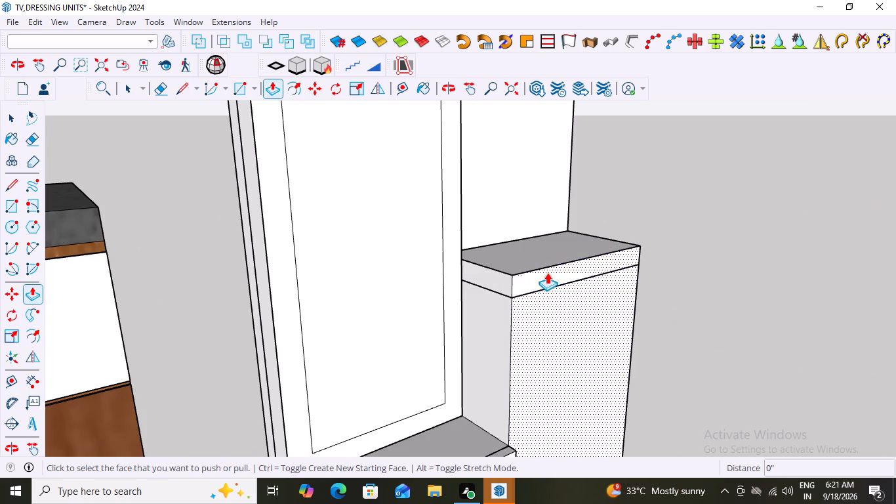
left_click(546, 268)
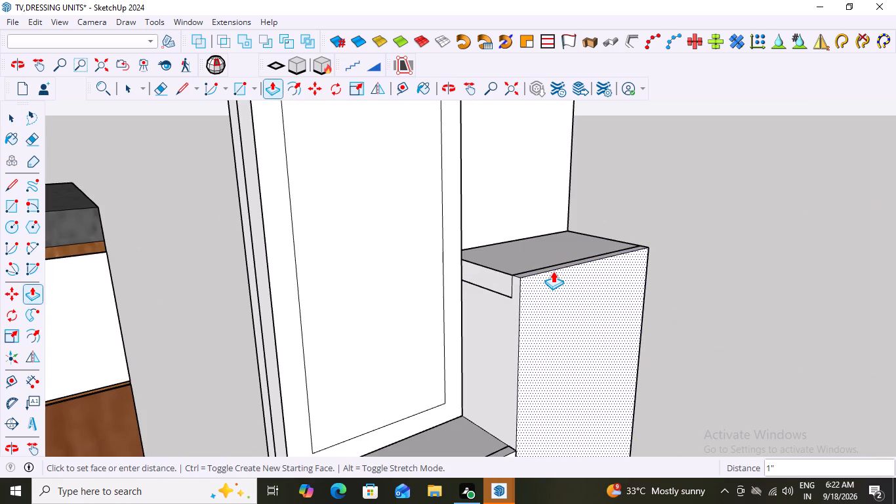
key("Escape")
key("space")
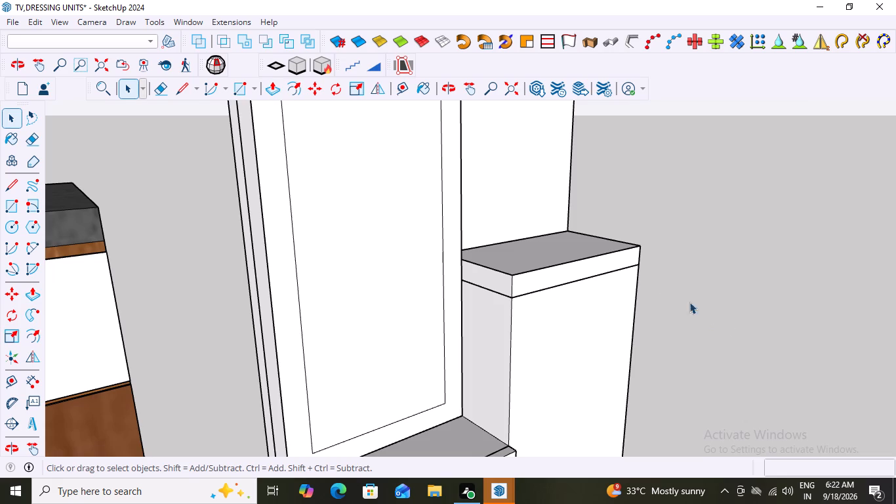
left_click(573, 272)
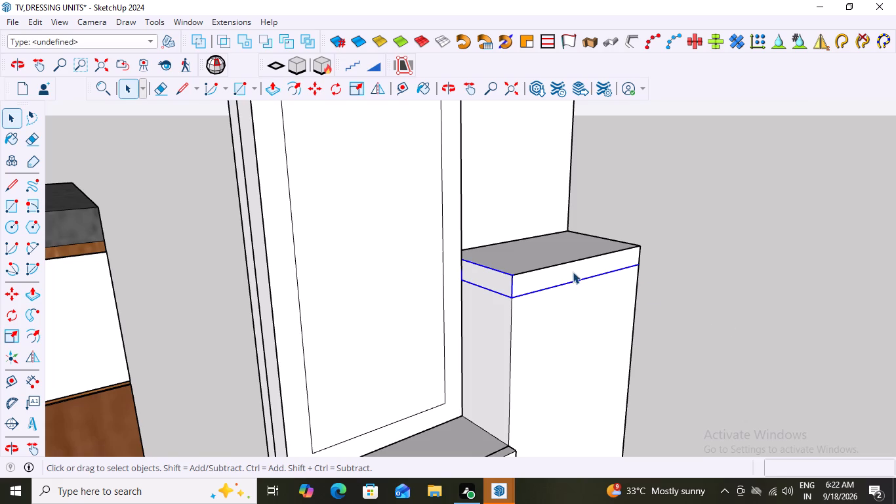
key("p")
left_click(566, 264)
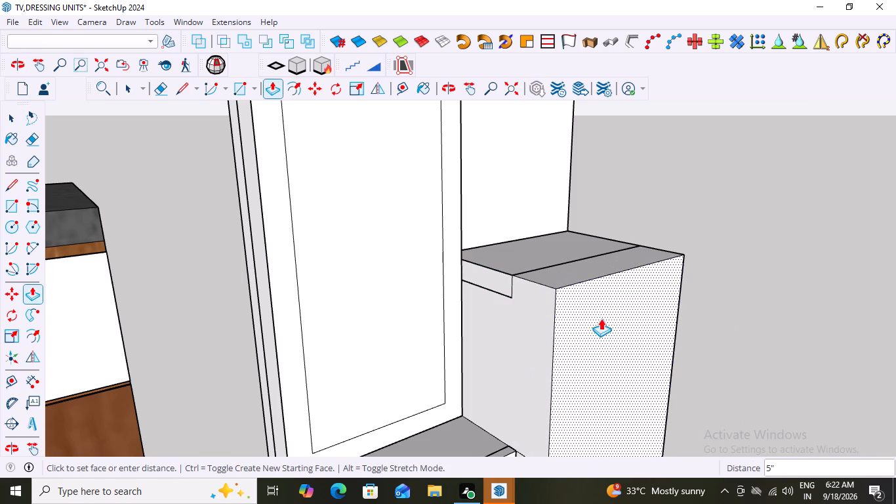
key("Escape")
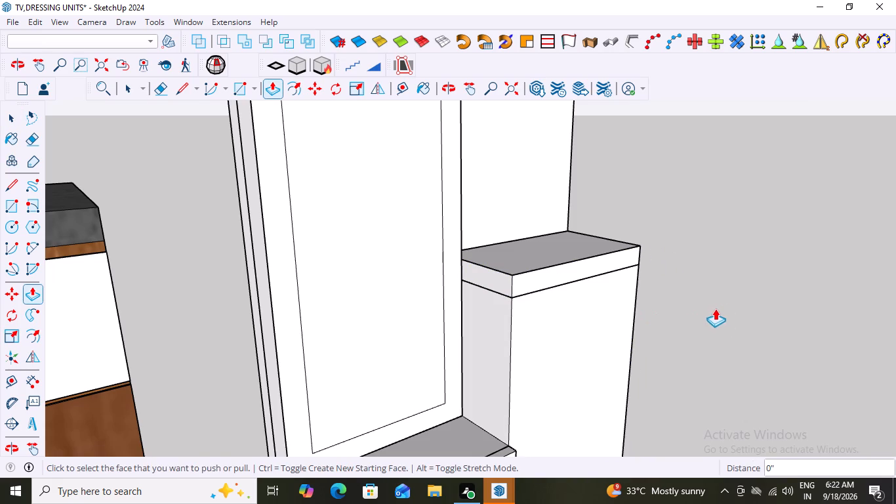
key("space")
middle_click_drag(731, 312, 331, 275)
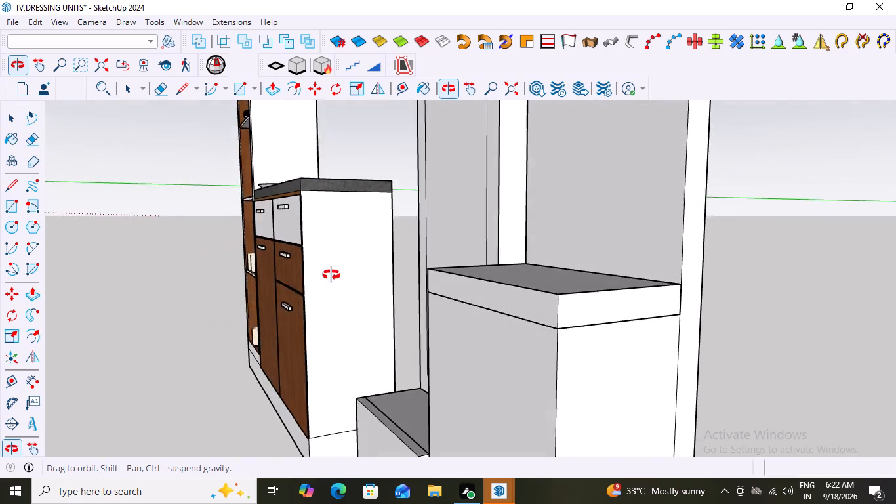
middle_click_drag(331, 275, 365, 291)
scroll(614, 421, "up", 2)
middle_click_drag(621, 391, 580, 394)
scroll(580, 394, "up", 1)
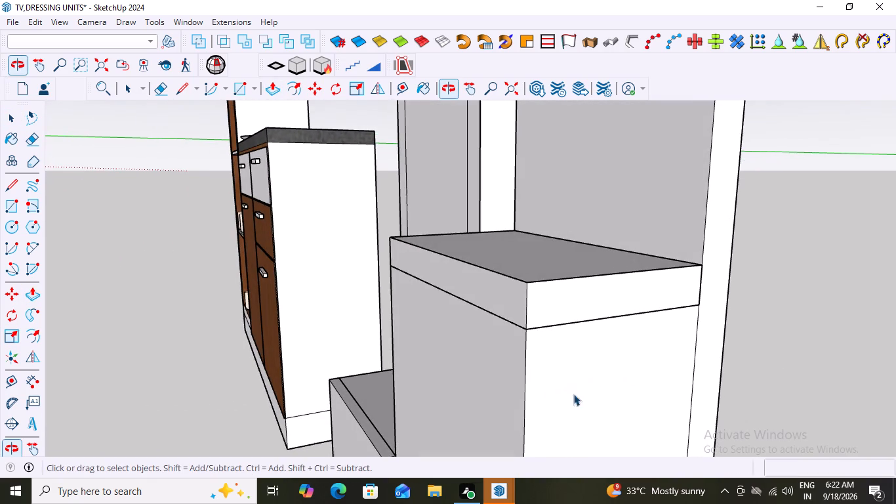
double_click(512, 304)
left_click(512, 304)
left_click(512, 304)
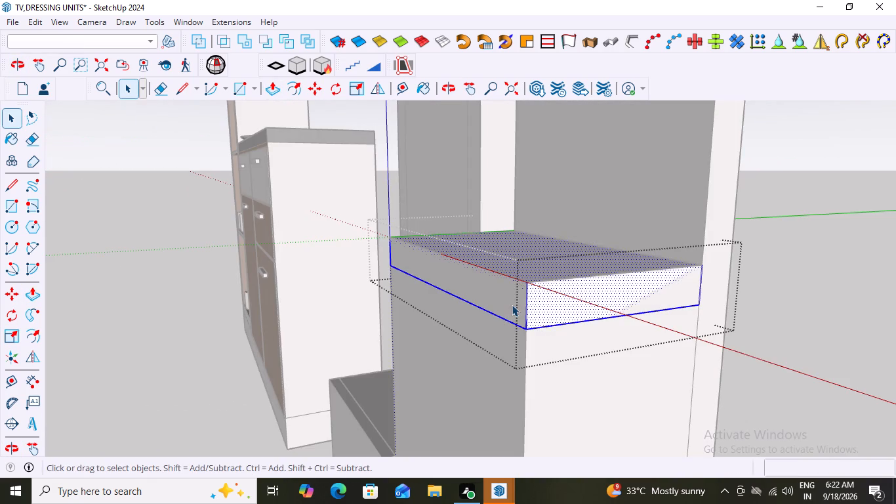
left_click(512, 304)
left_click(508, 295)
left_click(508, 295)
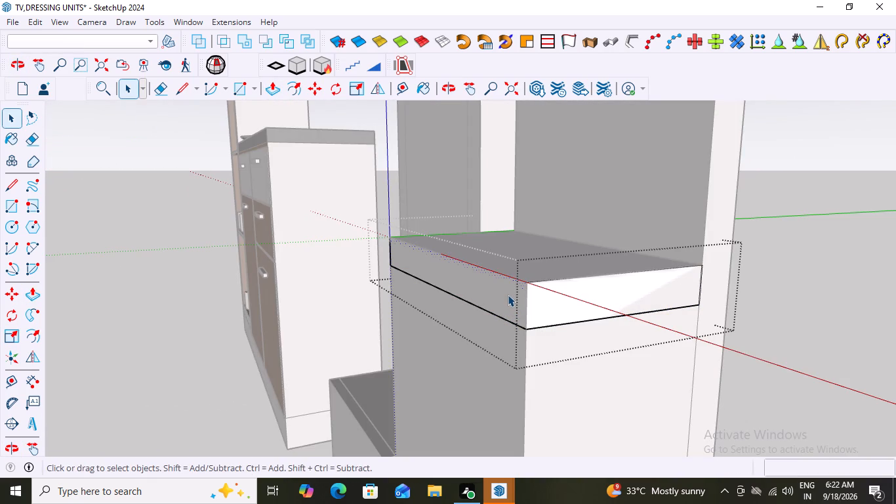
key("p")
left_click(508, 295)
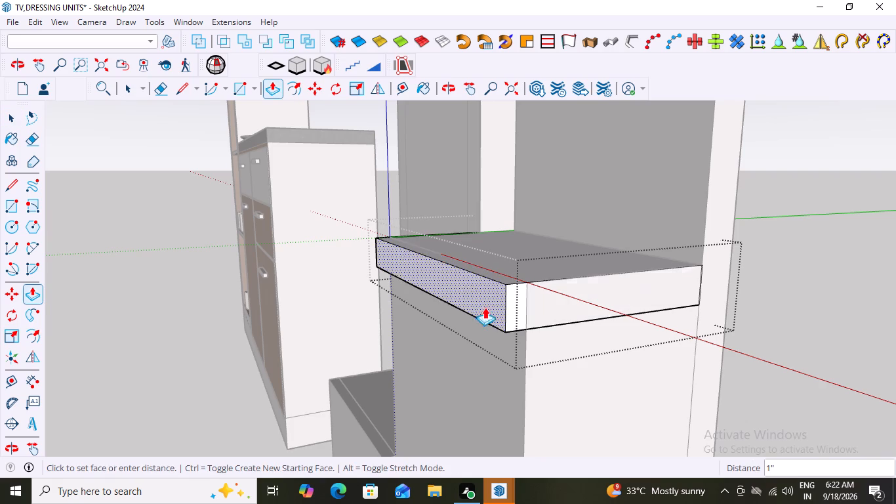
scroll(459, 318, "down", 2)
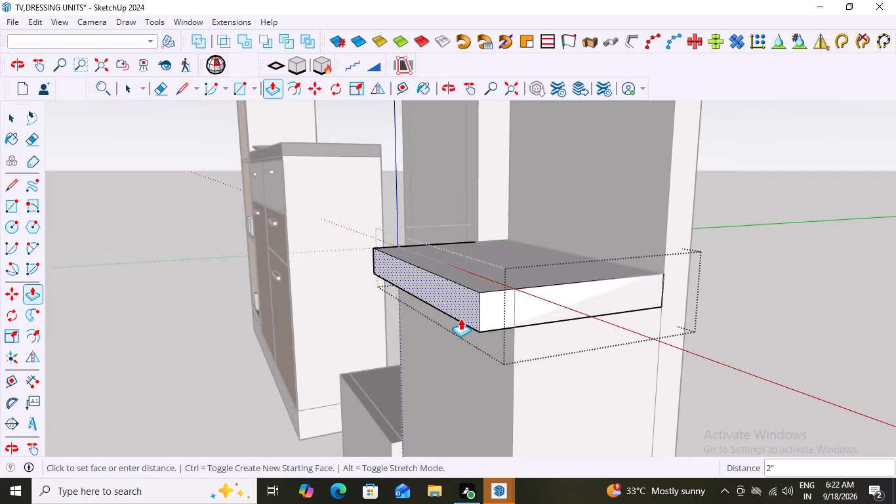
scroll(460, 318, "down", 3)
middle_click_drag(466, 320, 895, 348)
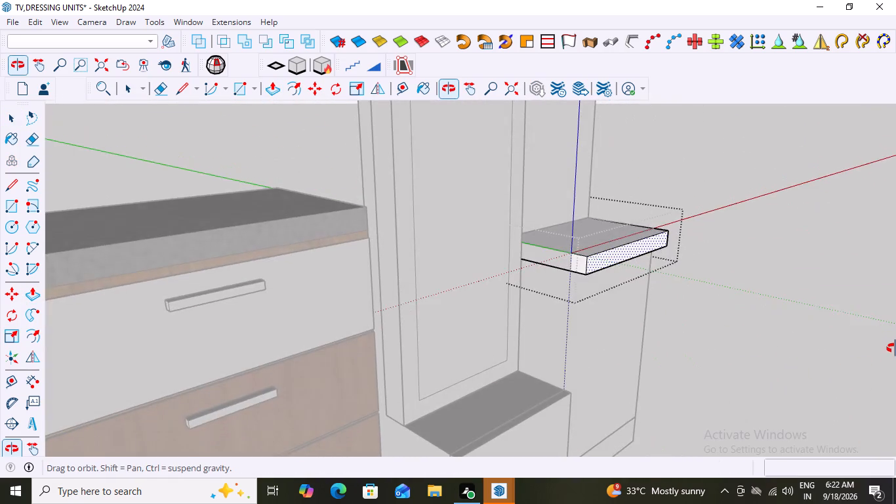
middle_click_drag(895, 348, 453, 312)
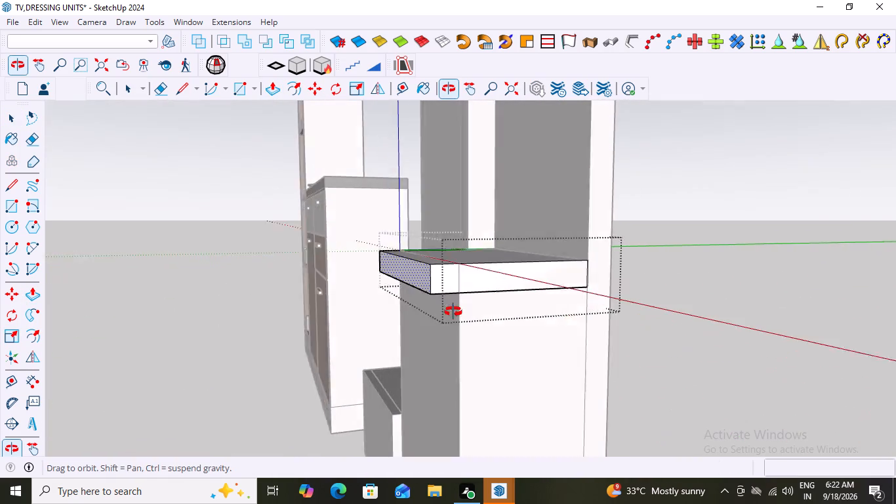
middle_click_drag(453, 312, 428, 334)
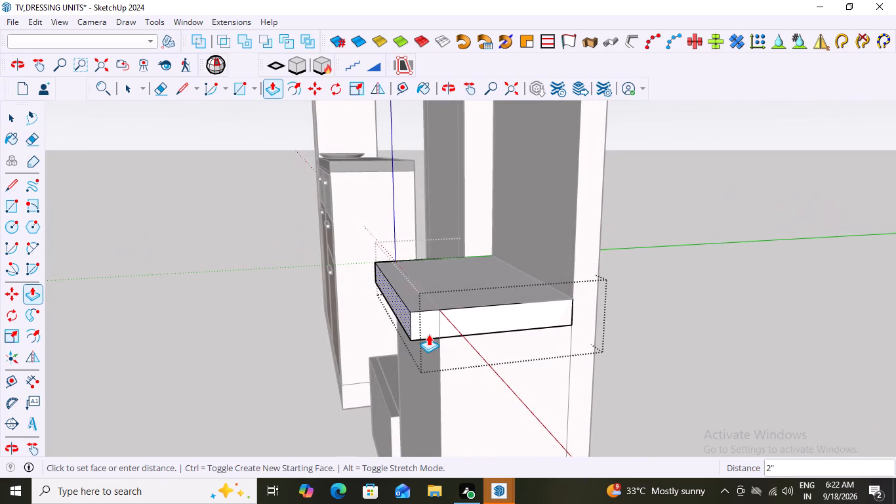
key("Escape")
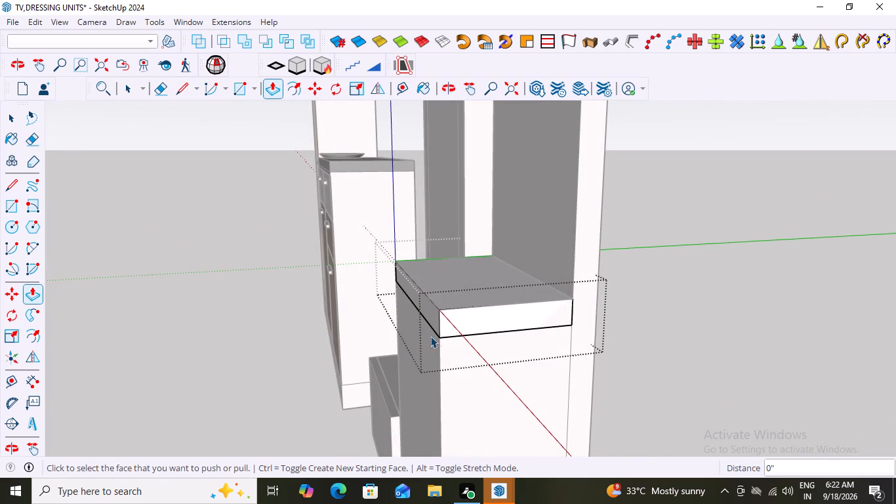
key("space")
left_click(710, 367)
Undo the 2" Push/Pull thickness of the taller box's top slab and leave its group.
middle_click_drag(609, 377, 861, 351)
scroll(726, 357, "down", 4)
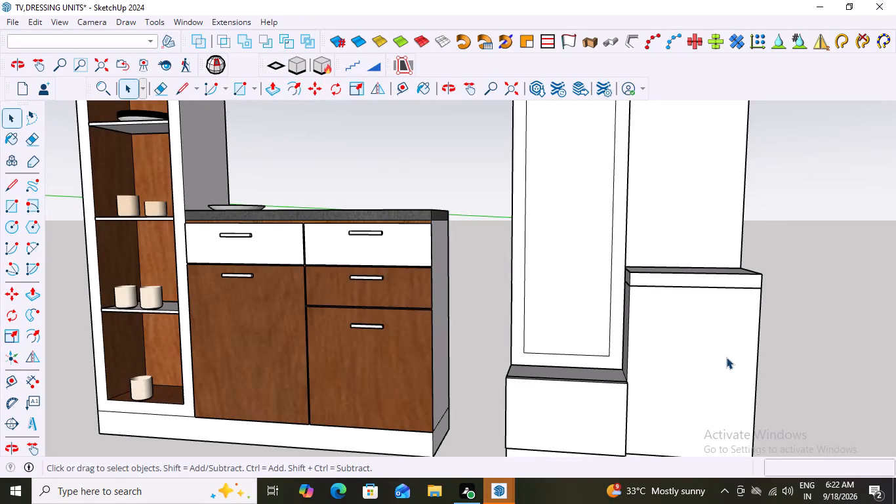
middle_click_drag(714, 315, 809, 233)
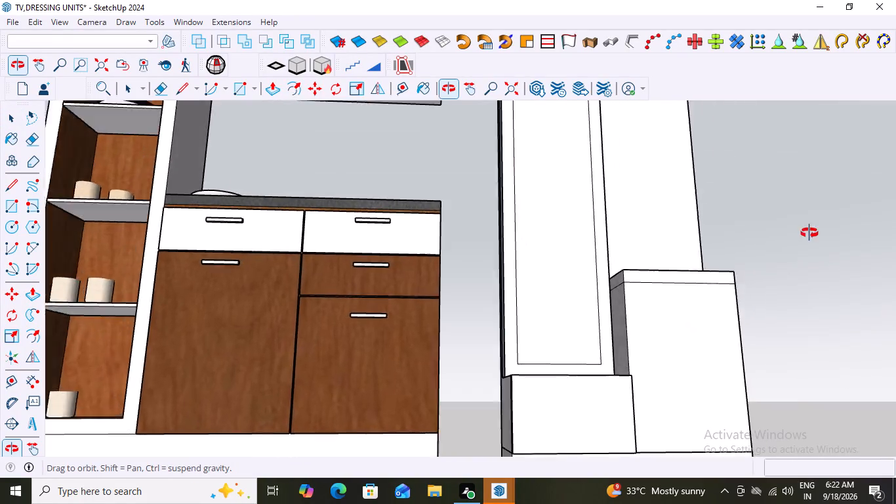
middle_click_drag(809, 233, 746, 306)
scroll(729, 311, "up", 2)
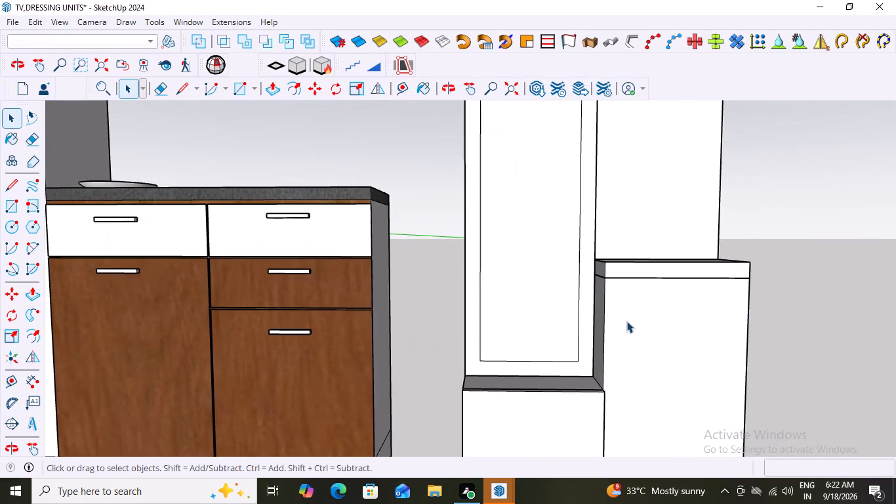
scroll(626, 321, "up", 3)
middle_click_drag(618, 269, 800, 270)
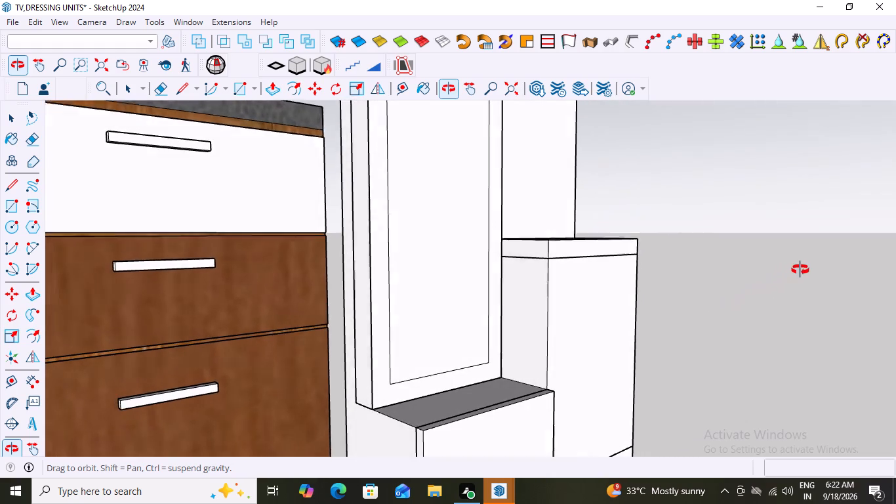
middle_click_drag(800, 270, 802, 270)
key("ctrl+z")
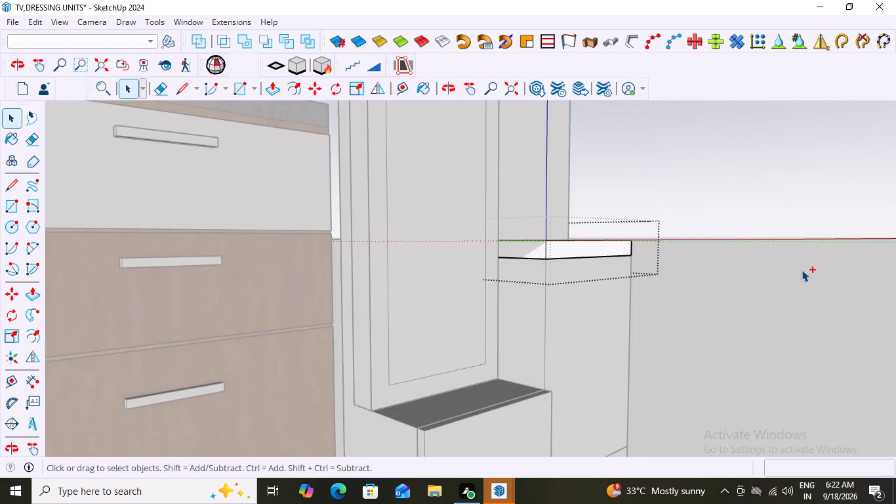
key("ctrl+z")
key("ctrl+z")
key("ctrl+z")
key("ctrl+z")
key("ctrl+z")
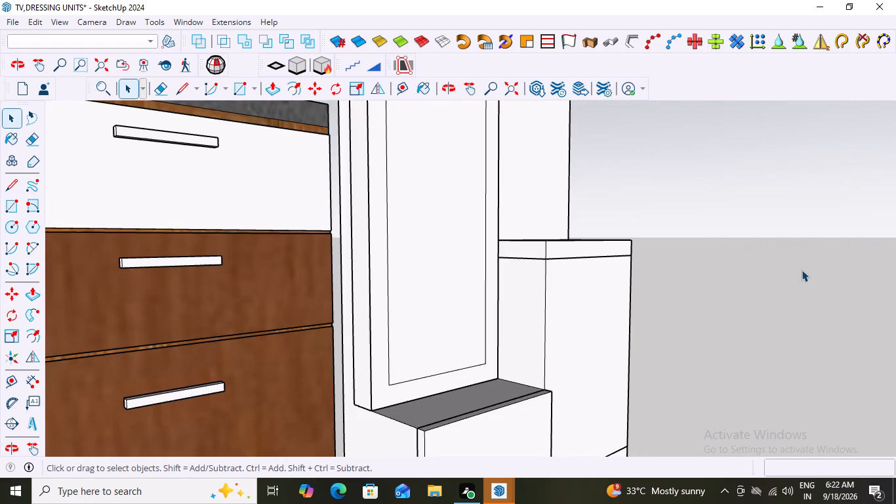
key("ctrl+z")
key("ctrl+z")
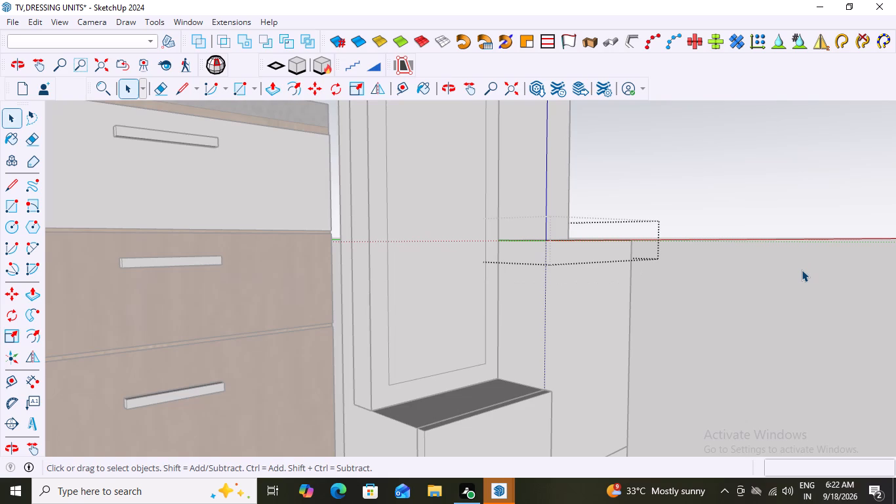
key("ctrl+z")
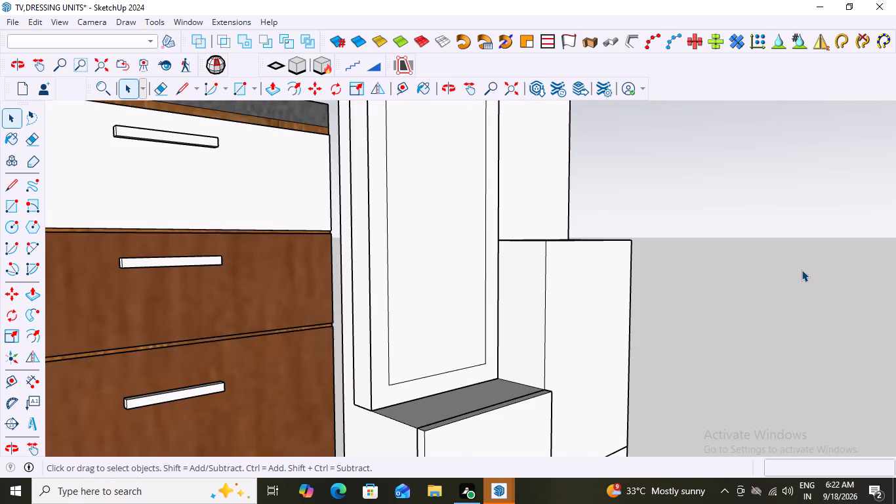
key("space")
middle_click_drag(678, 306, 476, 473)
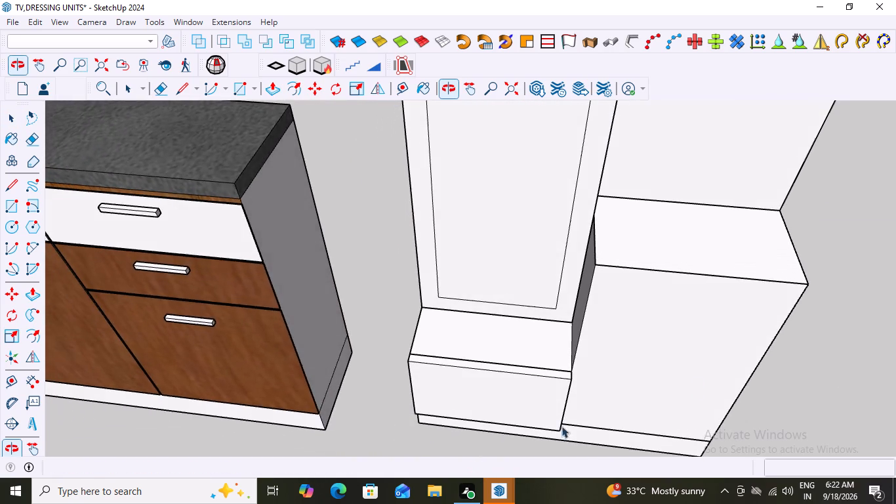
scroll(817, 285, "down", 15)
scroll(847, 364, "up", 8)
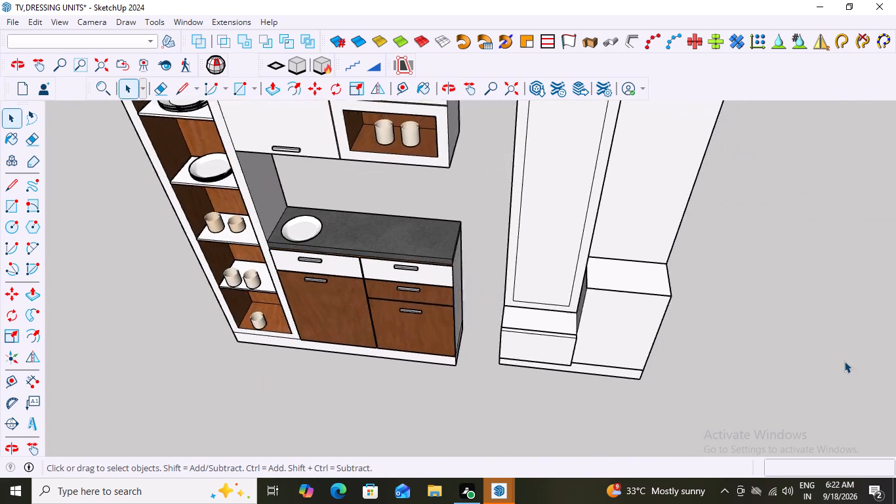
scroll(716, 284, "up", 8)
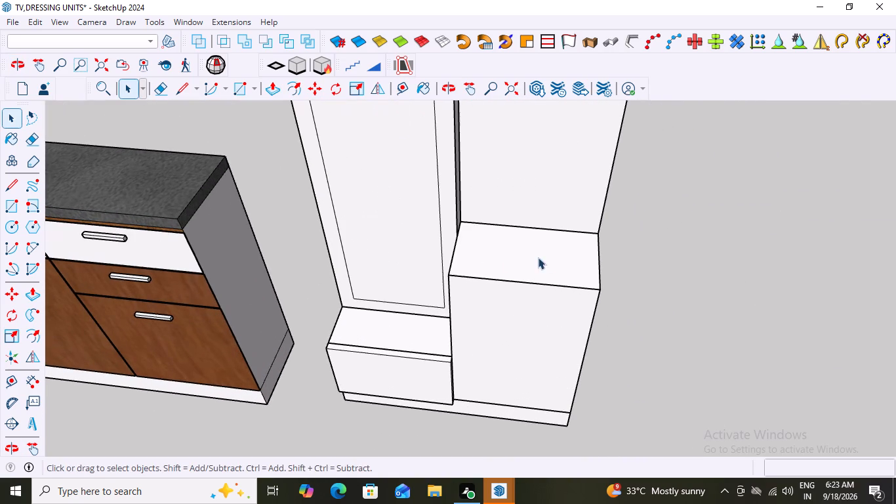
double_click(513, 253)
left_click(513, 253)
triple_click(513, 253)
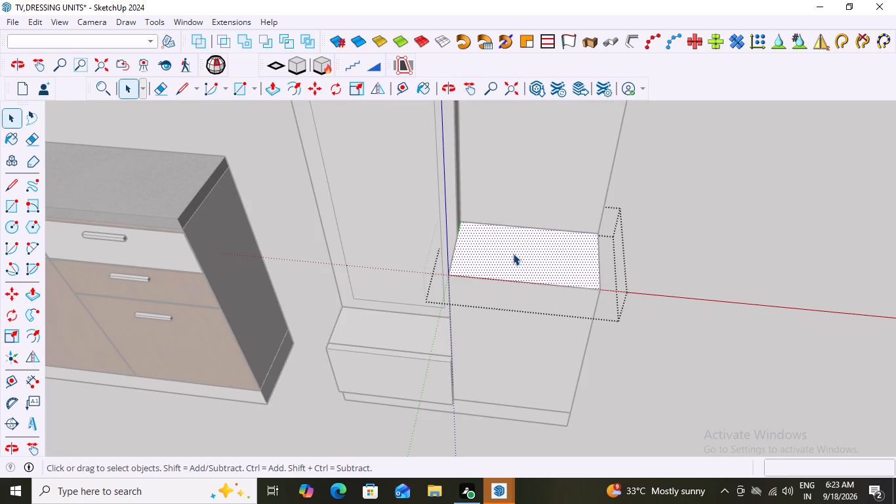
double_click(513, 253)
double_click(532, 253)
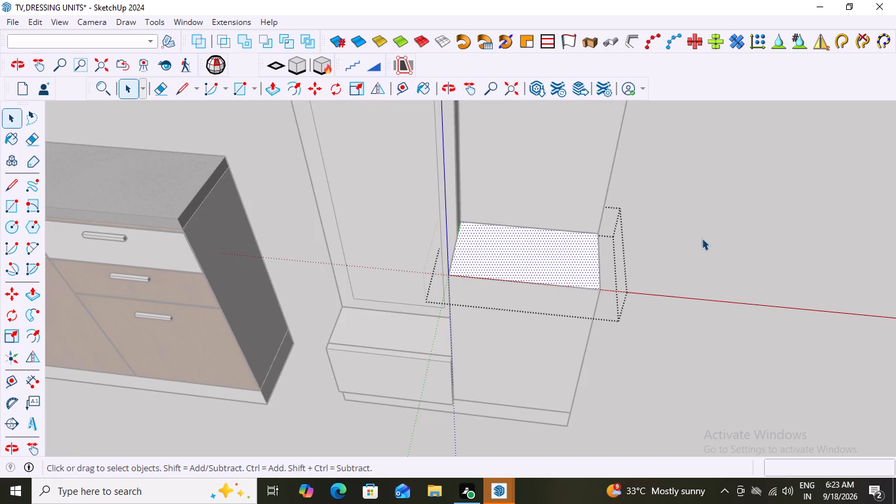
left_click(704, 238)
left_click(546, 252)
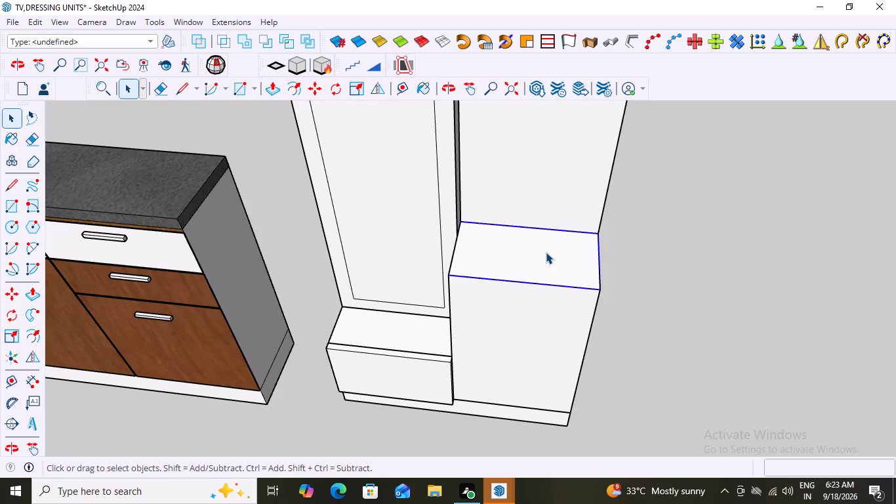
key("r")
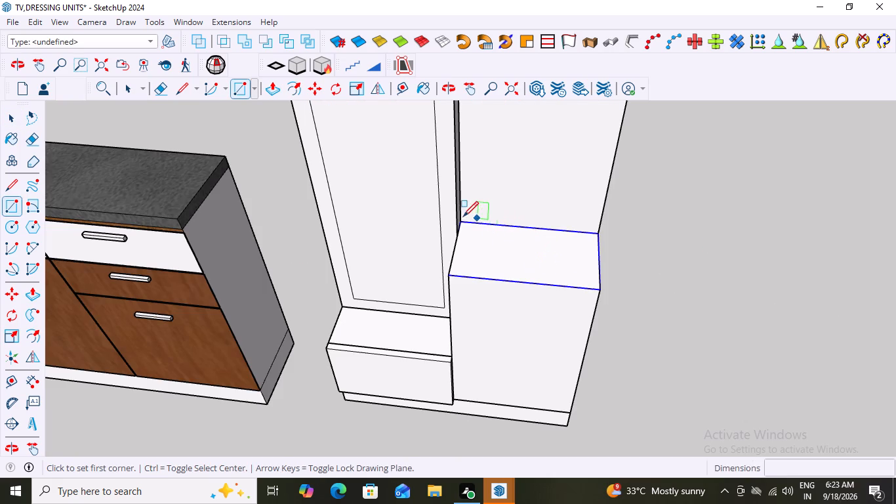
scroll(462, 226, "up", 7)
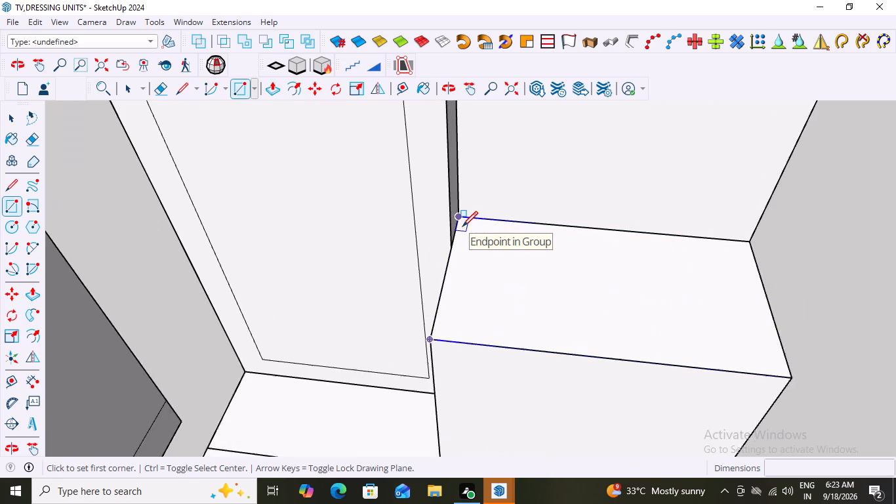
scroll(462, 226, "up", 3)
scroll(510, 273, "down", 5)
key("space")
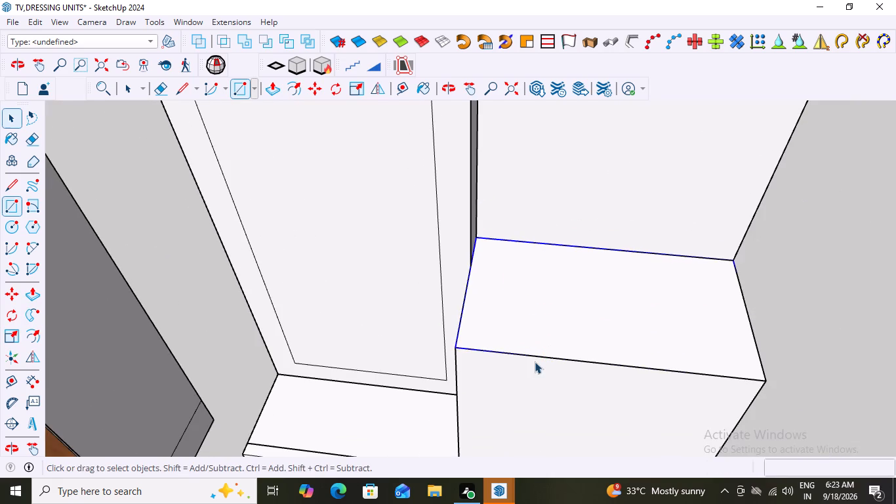
Open the taller box's top slab group and draw a 1' 6" by 10" rectangle corner to corner over its face.
scroll(535, 362, "down", 3)
middle_click_drag(683, 352, 706, 359)
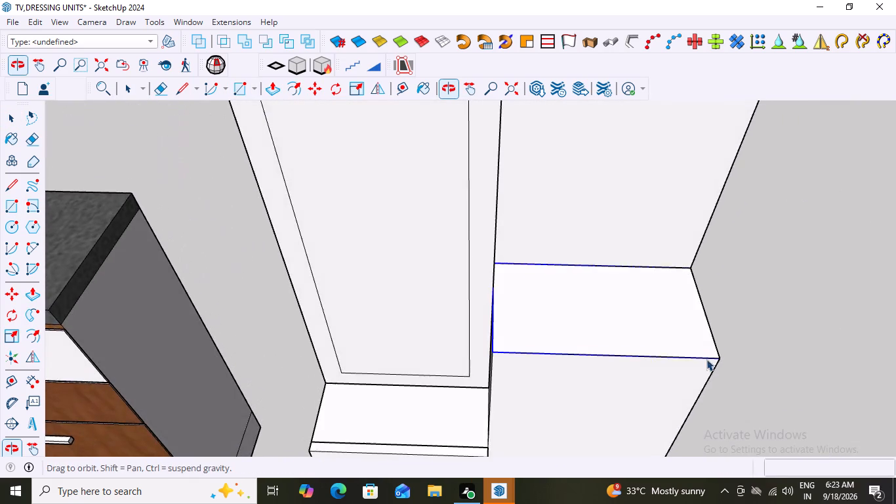
scroll(481, 245, "up", 3)
scroll(618, 322, "down", 5)
scroll(606, 359, "up", 3)
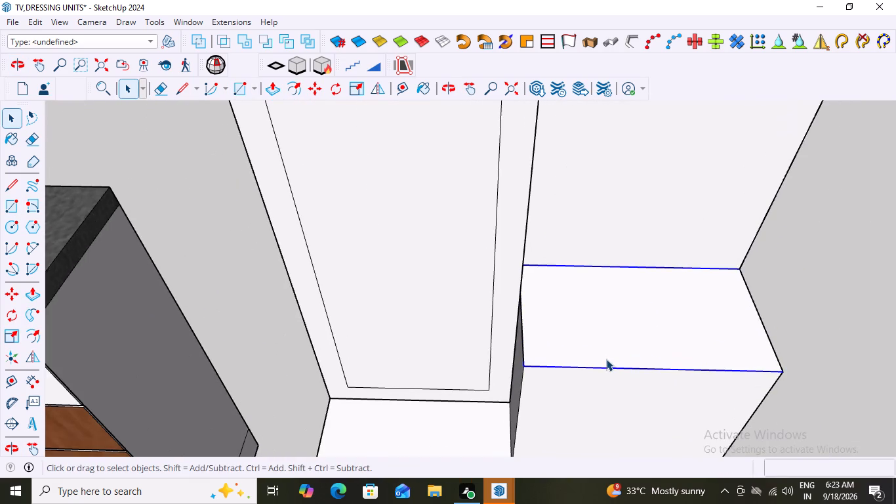
scroll(606, 359, "up", 1)
double_click(611, 338)
double_click(619, 316)
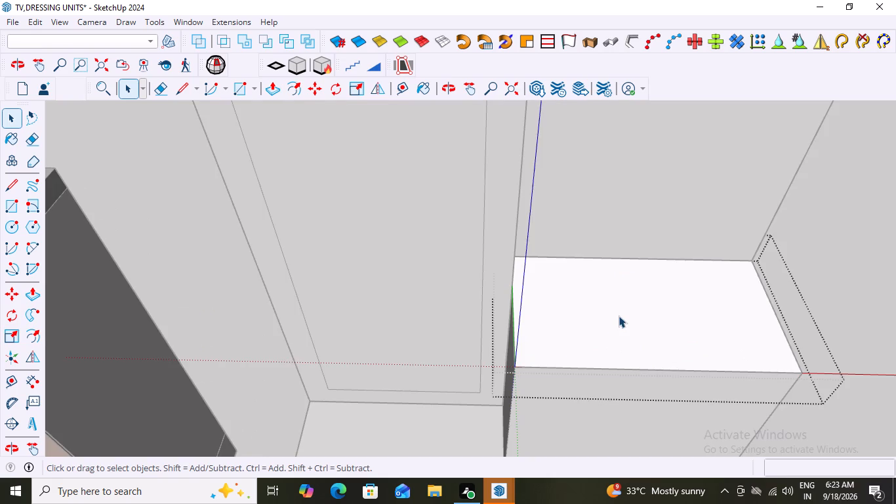
scroll(506, 251, "up", 6)
middle_click_drag(621, 286, 545, 272)
scroll(543, 276, "down", 6)
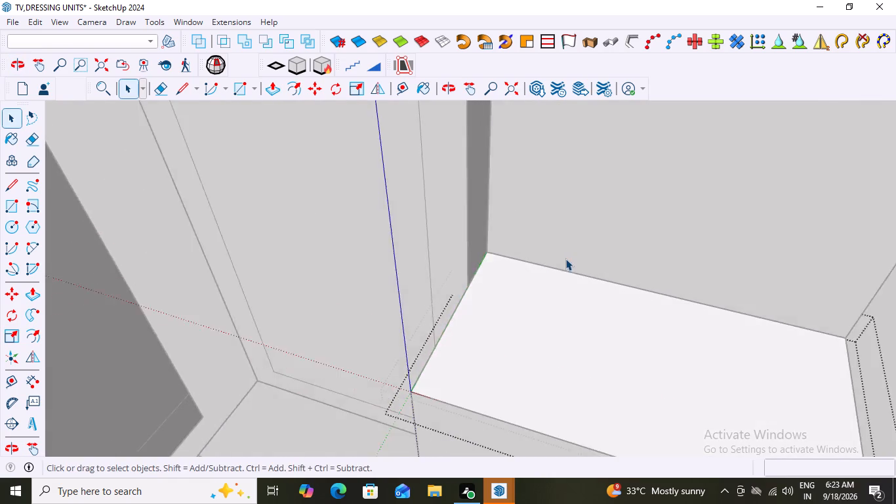
scroll(565, 259, "down", 2)
middle_click_drag(601, 377, 620, 383)
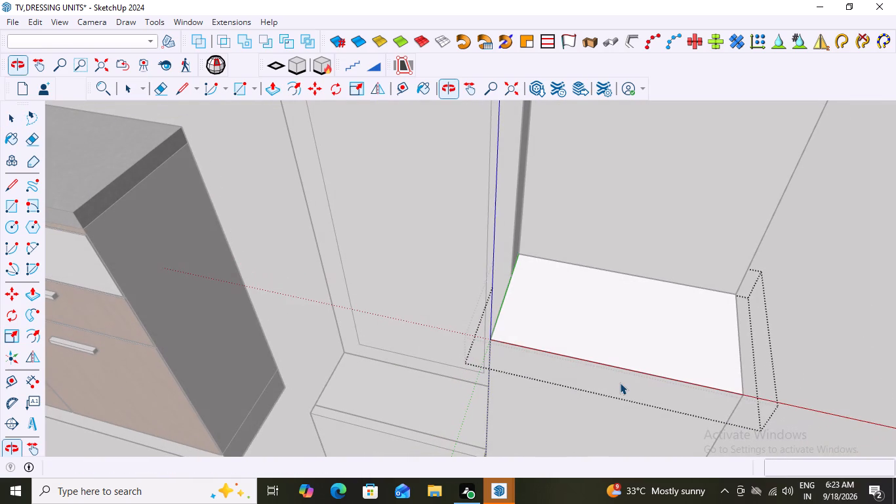
key("r")
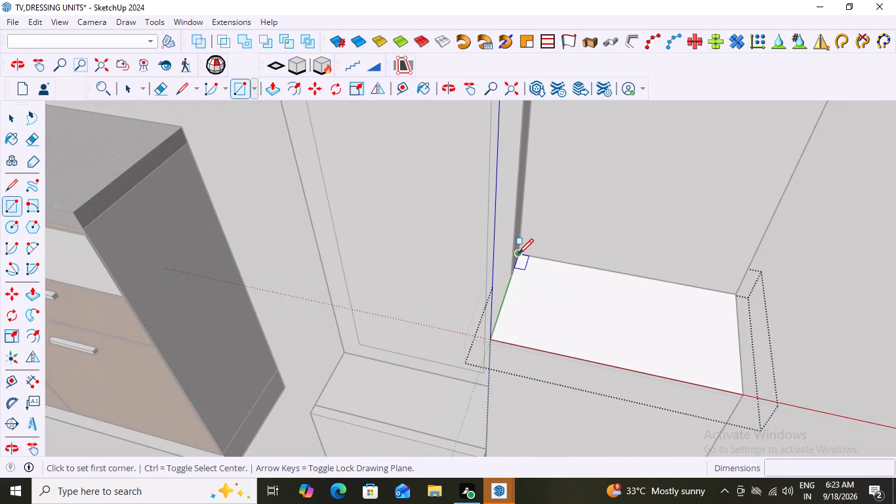
left_click(519, 253)
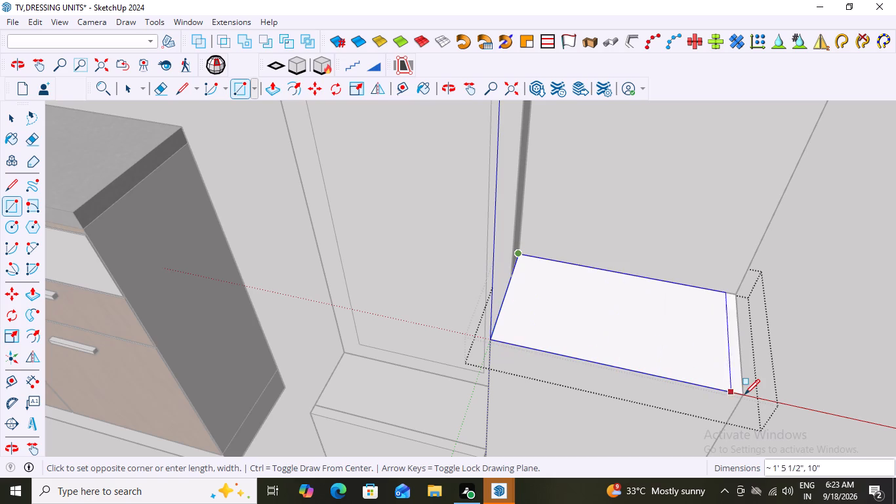
left_click(742, 394)
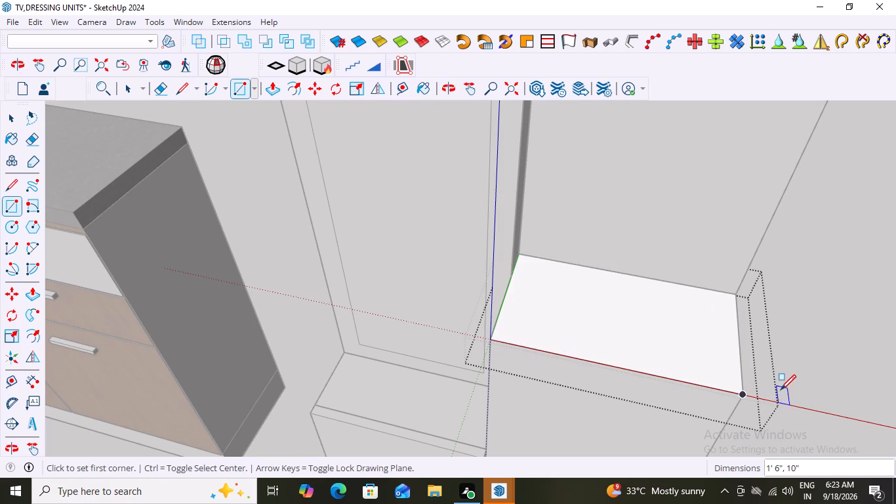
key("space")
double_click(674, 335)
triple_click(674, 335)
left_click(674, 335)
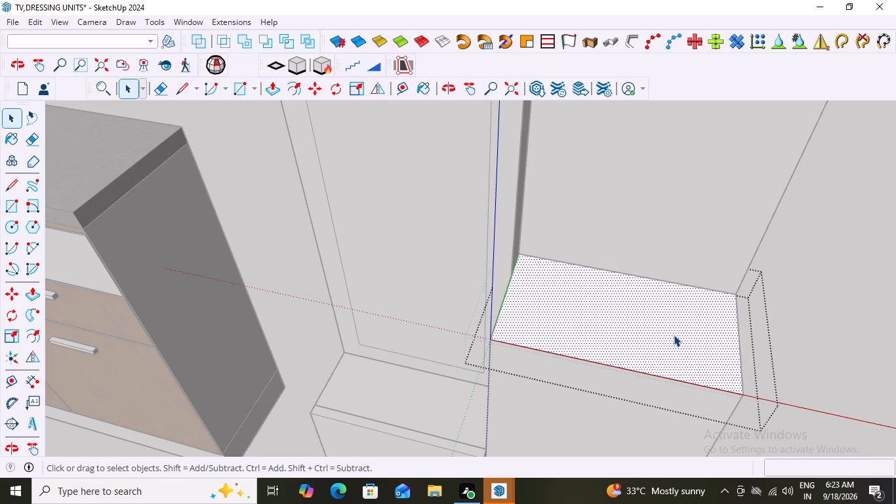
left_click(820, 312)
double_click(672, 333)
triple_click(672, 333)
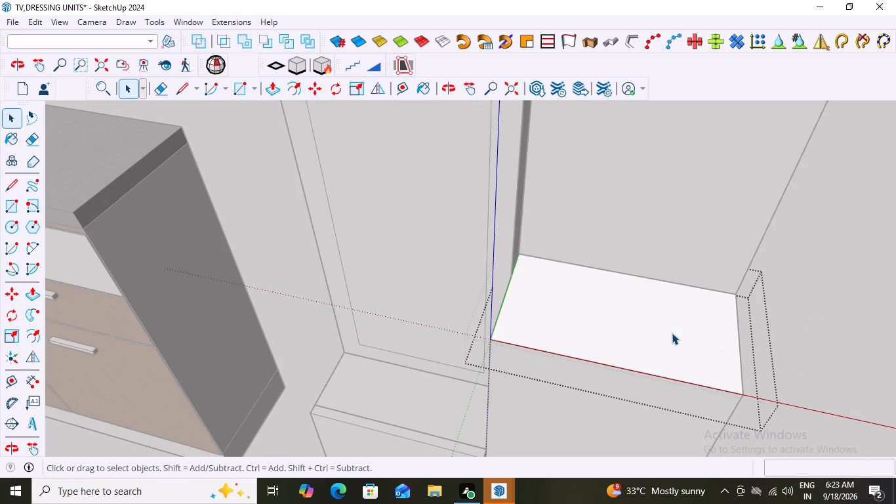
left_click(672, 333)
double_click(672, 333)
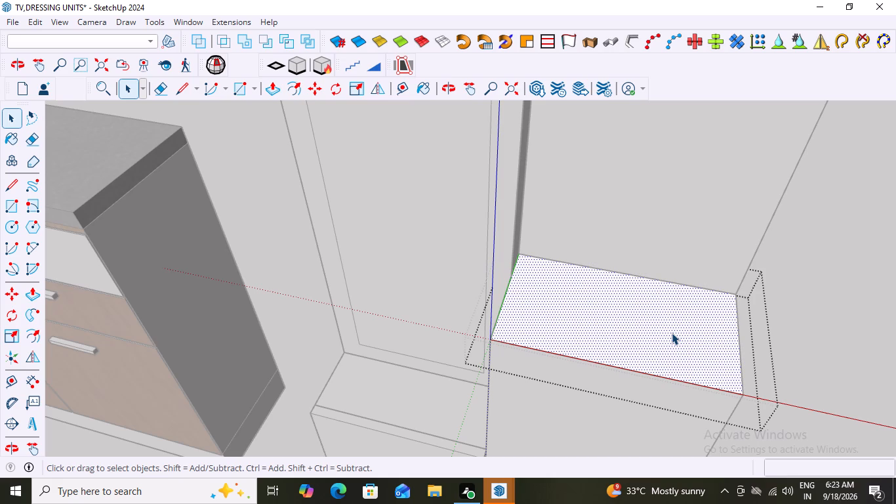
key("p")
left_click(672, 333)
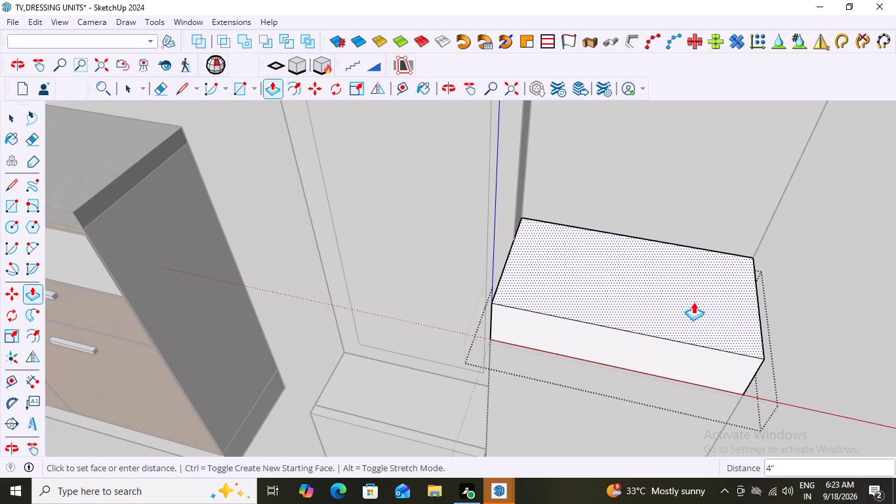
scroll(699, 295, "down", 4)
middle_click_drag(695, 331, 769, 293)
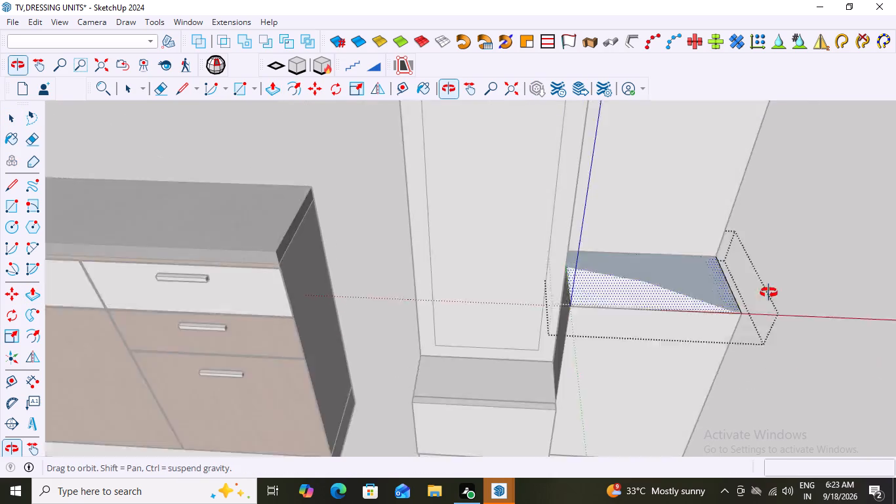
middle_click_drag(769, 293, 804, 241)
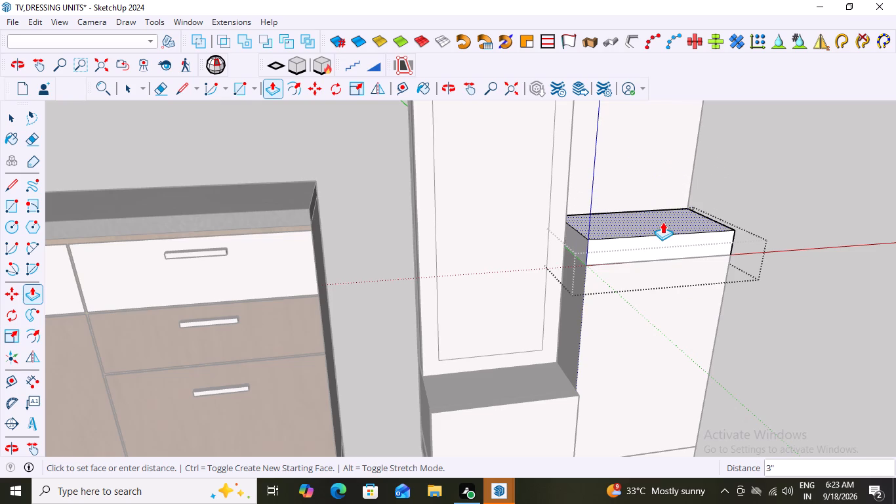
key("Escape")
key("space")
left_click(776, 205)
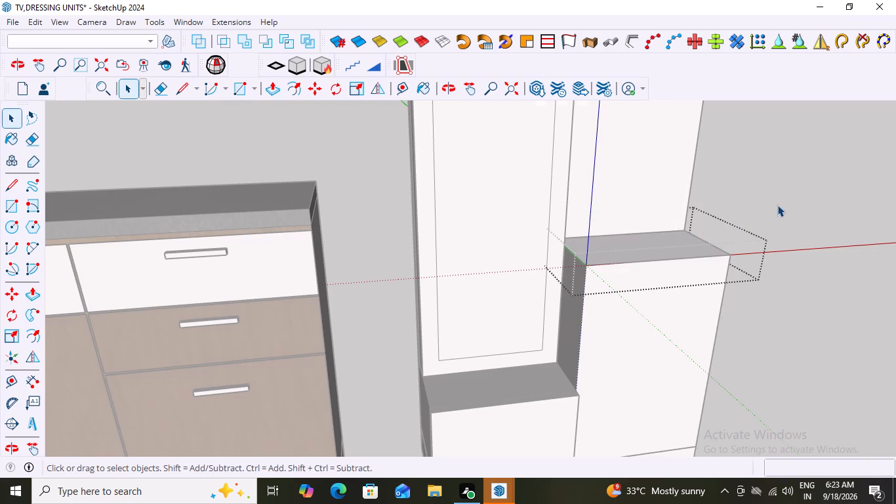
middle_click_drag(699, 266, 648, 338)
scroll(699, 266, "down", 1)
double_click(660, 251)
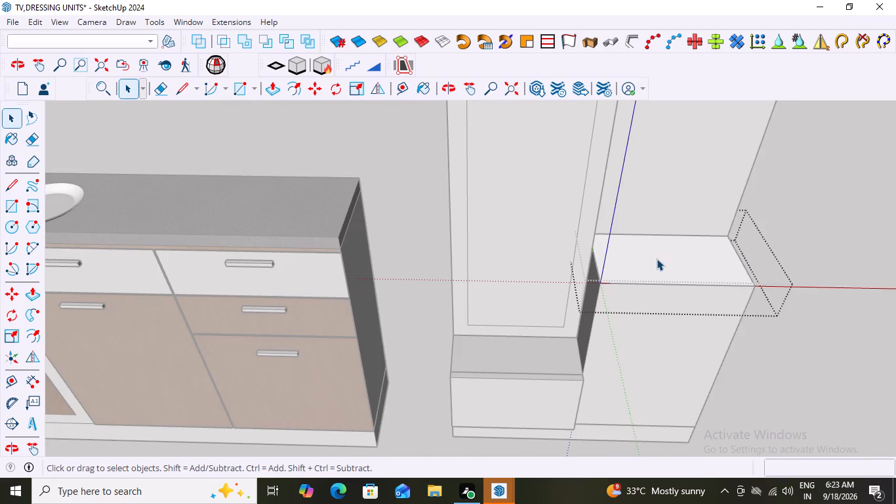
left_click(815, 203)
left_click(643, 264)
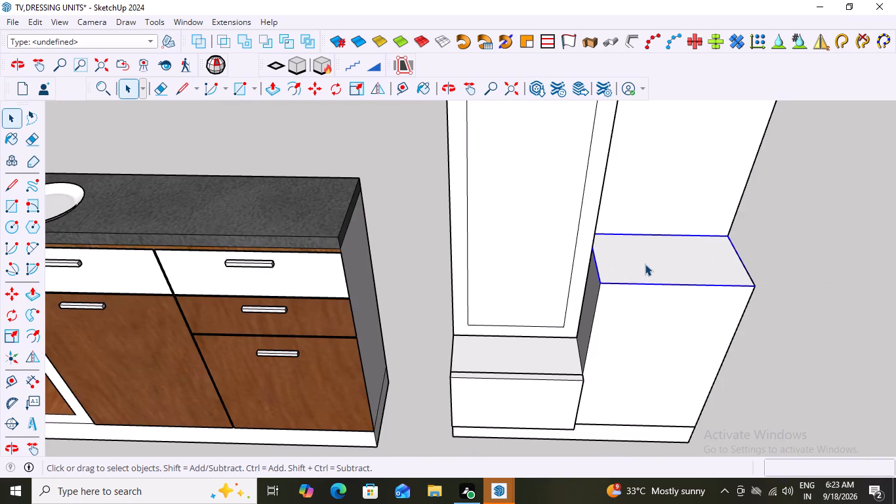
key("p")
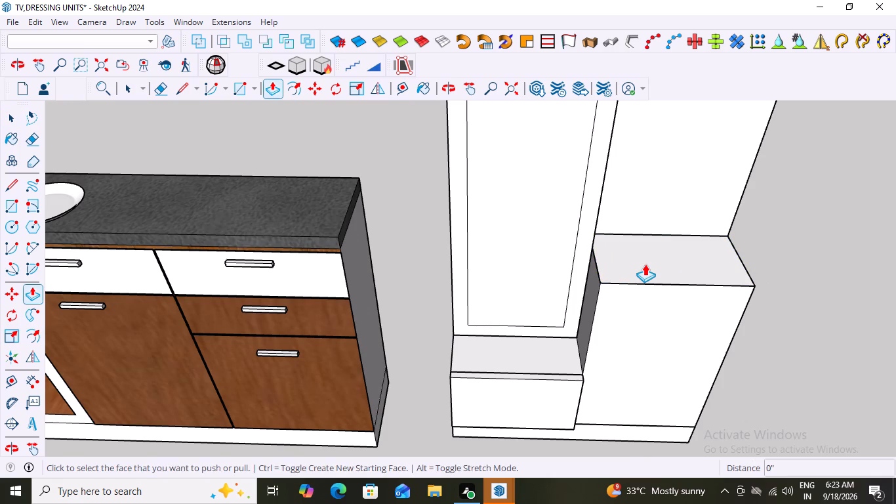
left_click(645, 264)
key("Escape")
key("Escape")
Examine the tall unit beside the finished cabinet, including the flat top of its taller box.
scroll(674, 252, "down", 18)
middle_click_drag(822, 316, 774, 235)
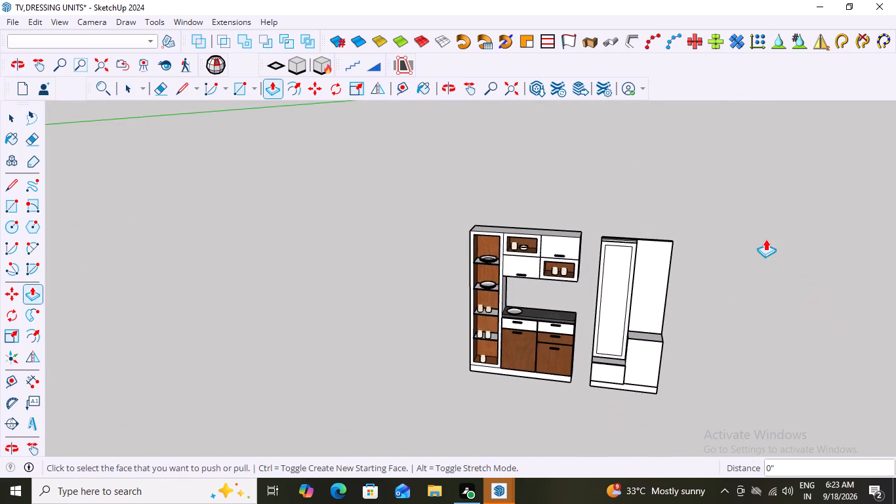
key("space")
key("space")
scroll(693, 335, "up", 9)
middle_click_drag(693, 335, 708, 327)
middle_click_drag(636, 322, 700, 309)
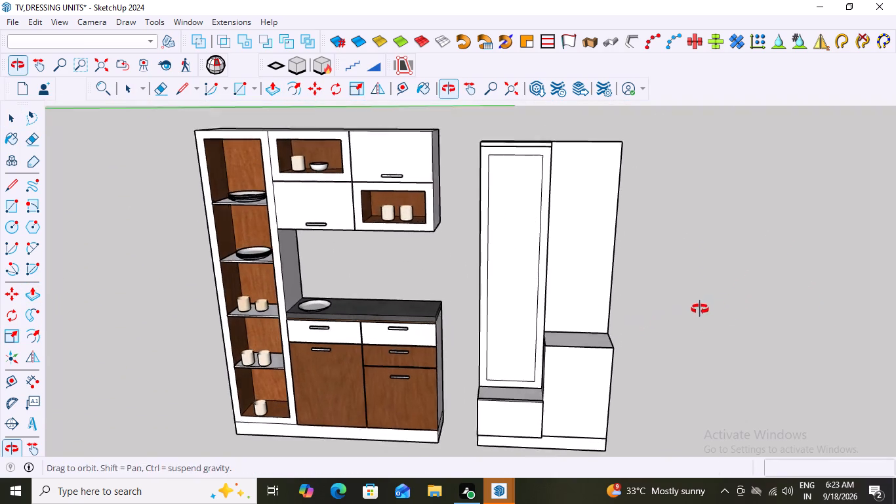
middle_click_drag(700, 309, 712, 306)
scroll(580, 333, "up", 8)
middle_click(580, 333)
scroll(689, 304, "up", 1)
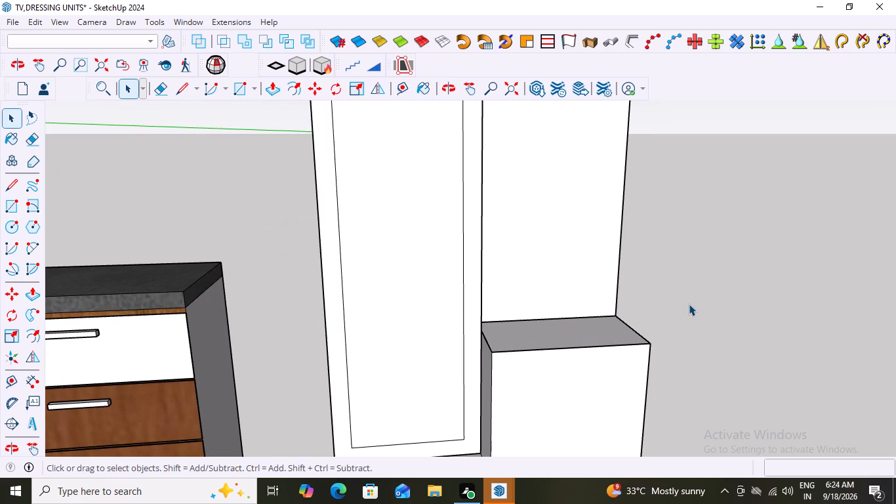
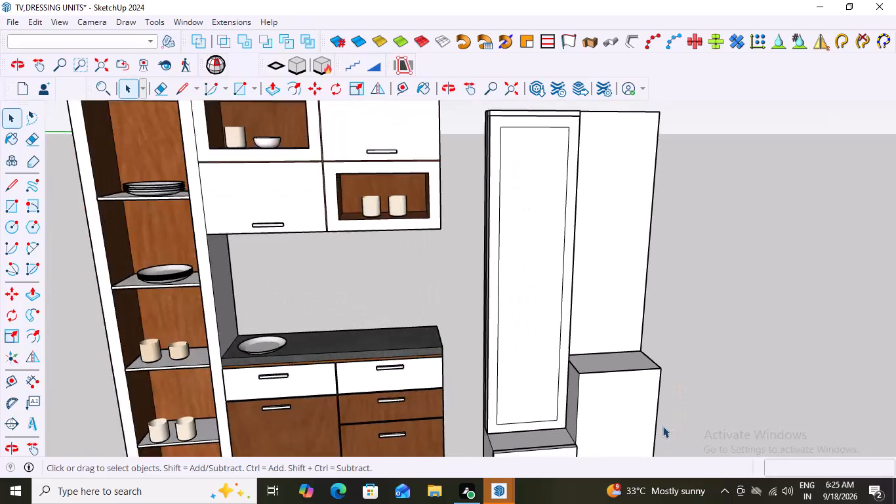
Examine the white dressing unit and the grouped top face of its side cabinet.
middle_click_drag(724, 415, 641, 407)
scroll(671, 453, "up", 6)
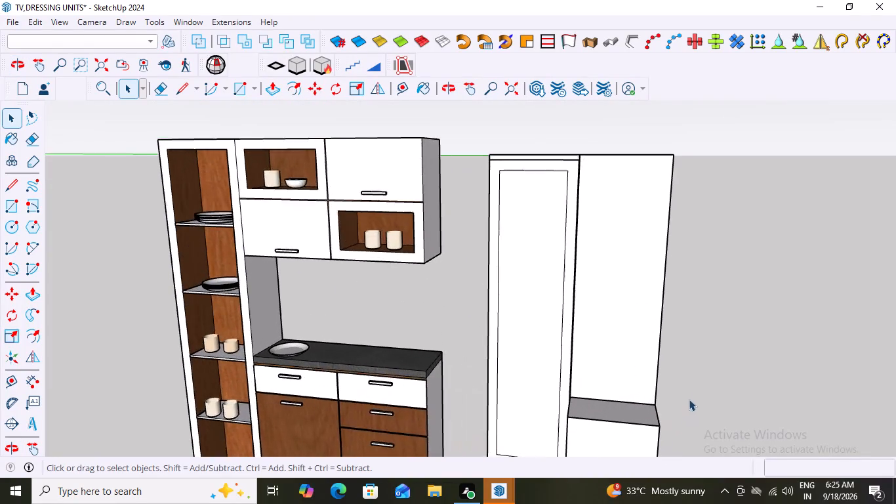
scroll(689, 399, "up", 4)
scroll(708, 358, "down", 13)
middle_click_drag(716, 383, 758, 374)
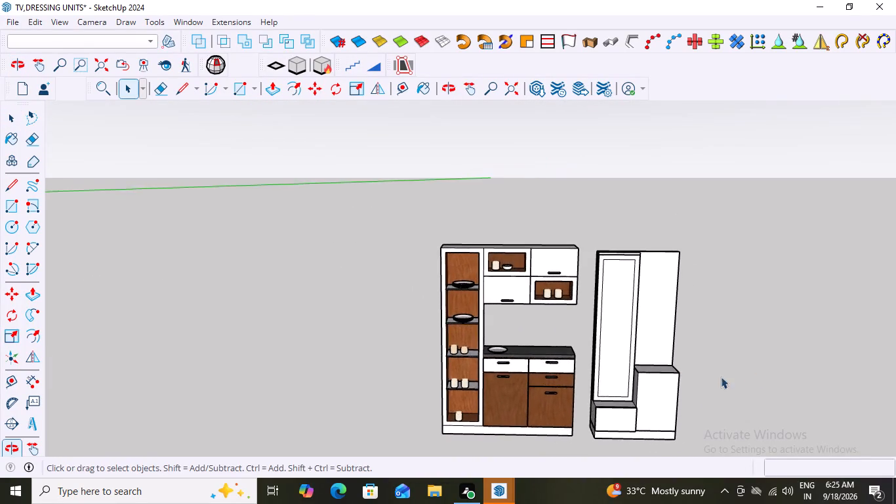
scroll(699, 377, "up", 9)
middle_click_drag(644, 366, 647, 423)
scroll(649, 381, "down", 1)
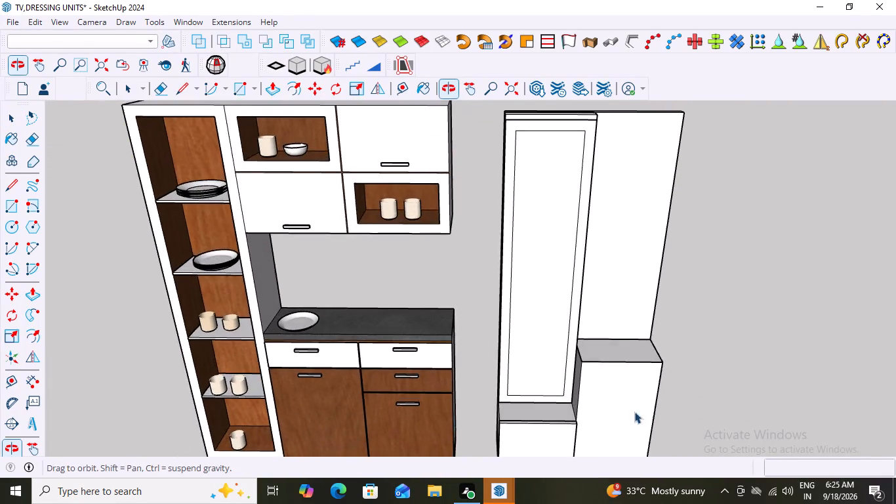
scroll(606, 352, "up", 7)
triple_click(589, 340)
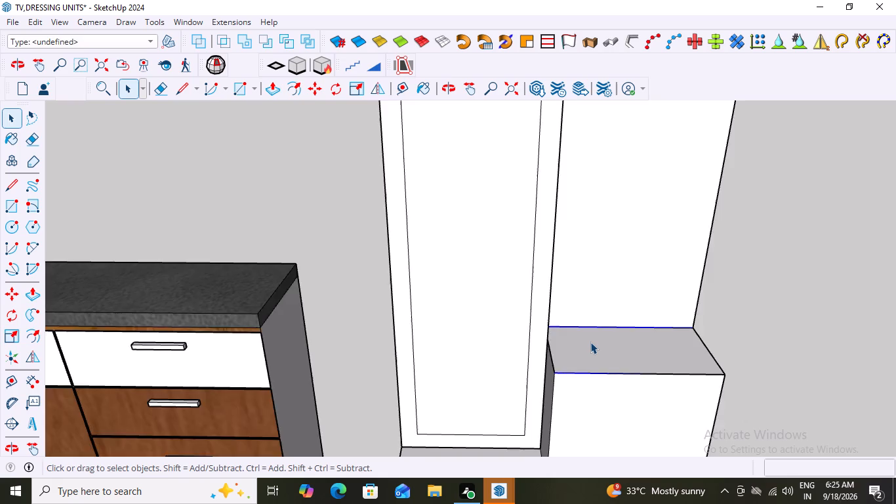
left_click(590, 342)
triple_click(590, 342)
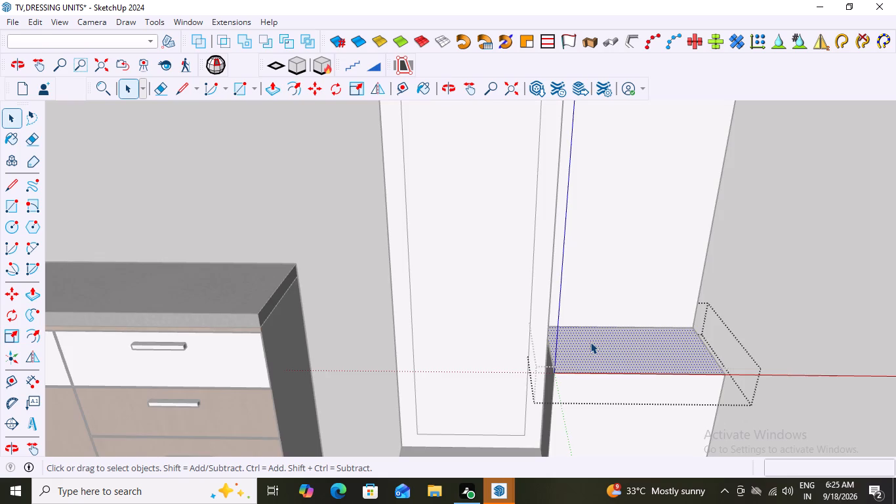
scroll(591, 343, "down", 8)
left_click(763, 332)
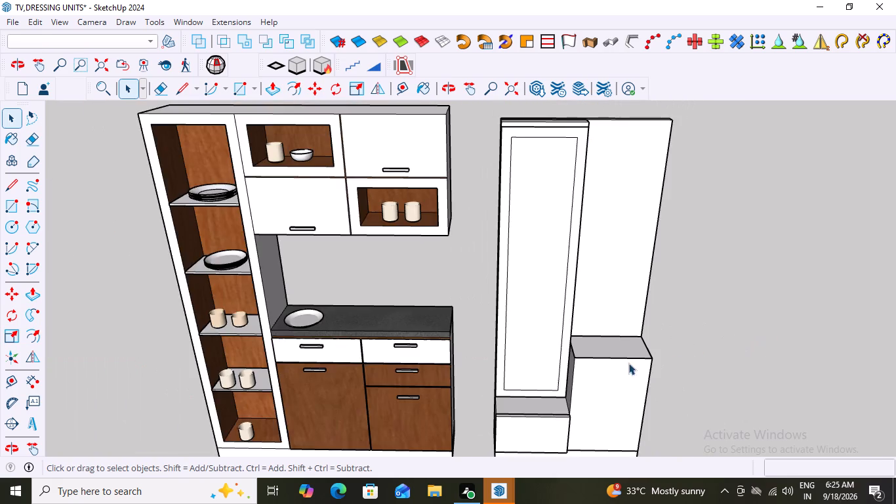
Draw a 1' 6" by 10" rectangle covering the top of the dressing unit's side cabinet.
scroll(617, 366, "up", 9)
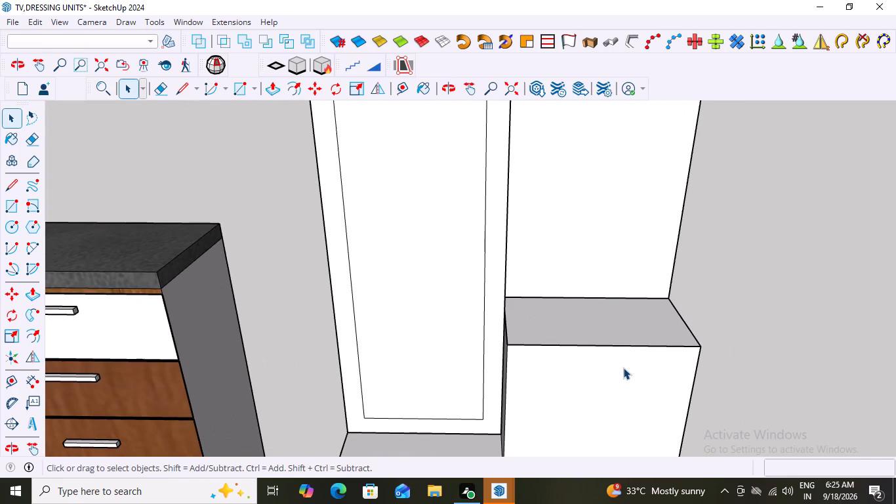
key("r")
scroll(565, 332, "up", 5)
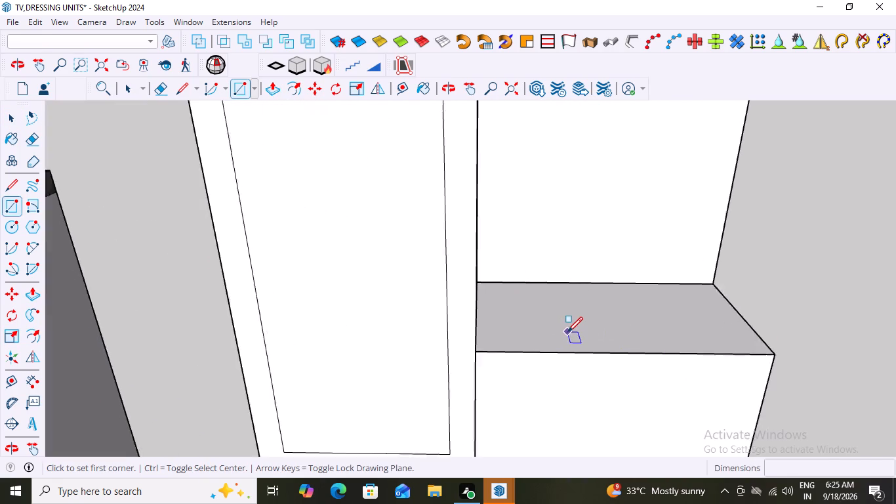
scroll(567, 332, "up", 2)
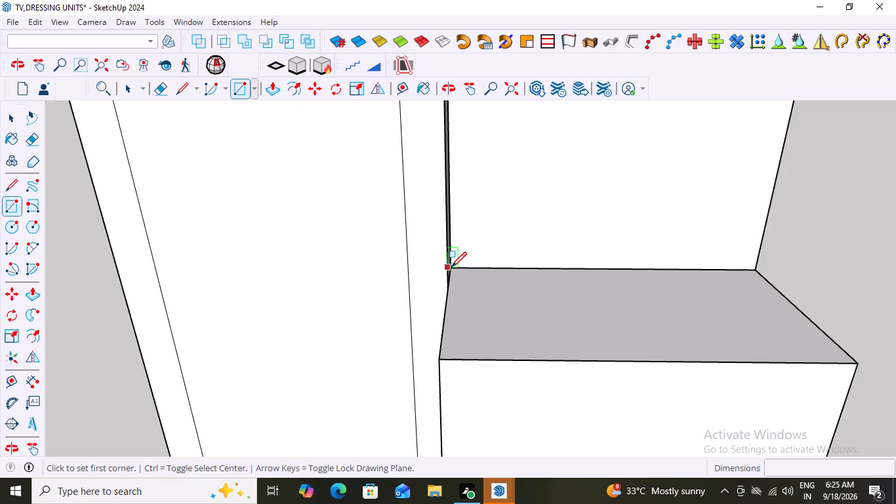
scroll(456, 270, "up", 11)
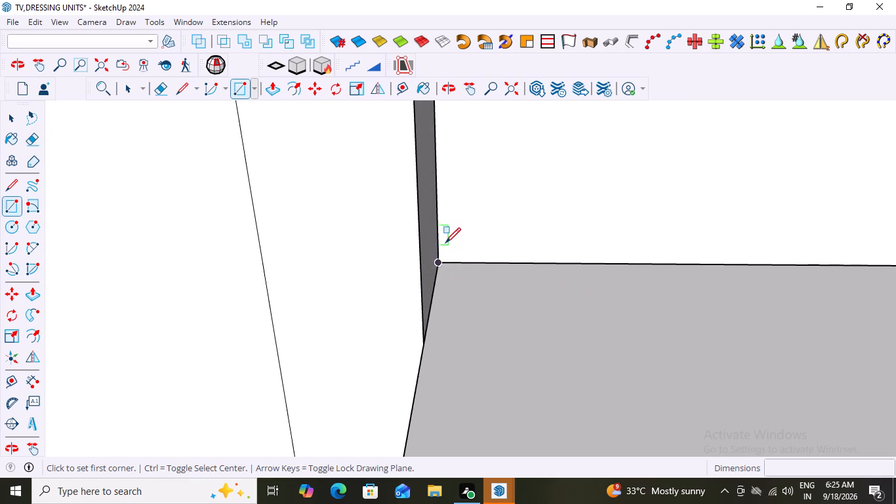
left_click(436, 265)
scroll(465, 327, "down", 10)
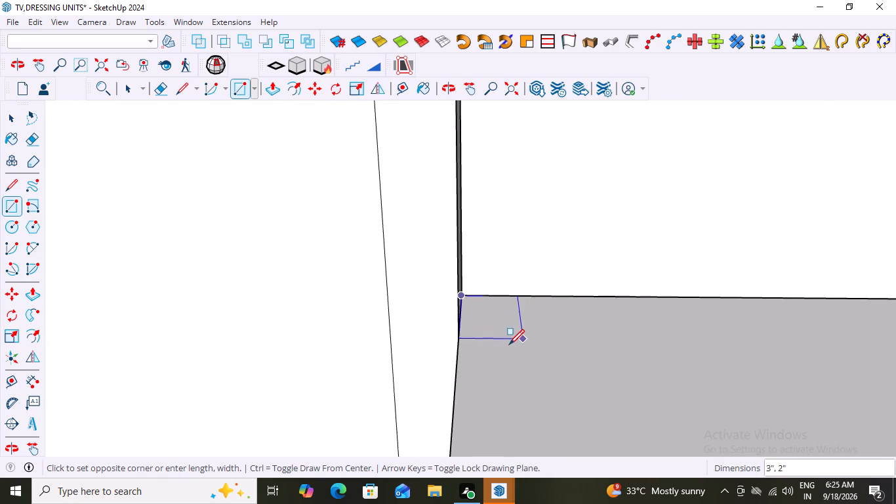
scroll(509, 345, "down", 13)
scroll(666, 432, "up", 7)
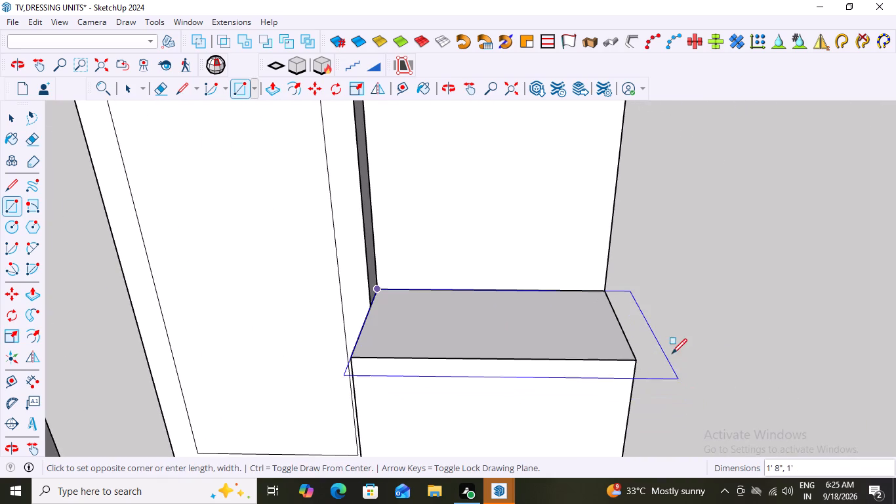
left_click(634, 362)
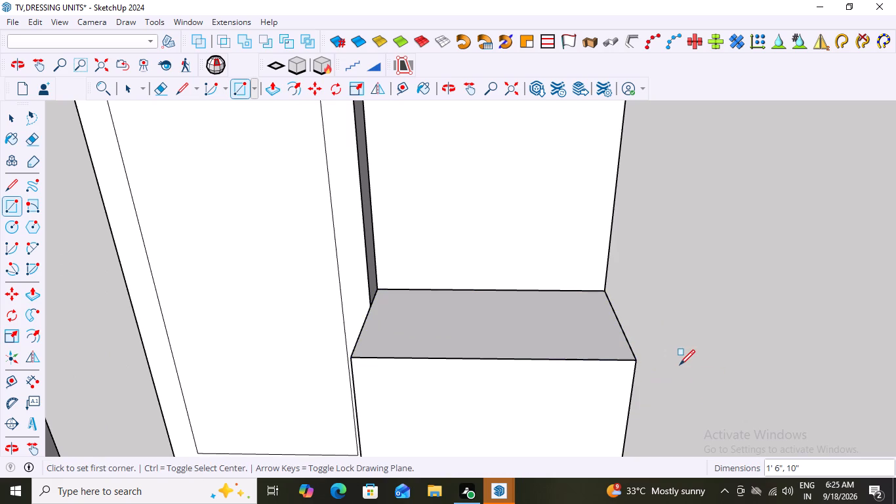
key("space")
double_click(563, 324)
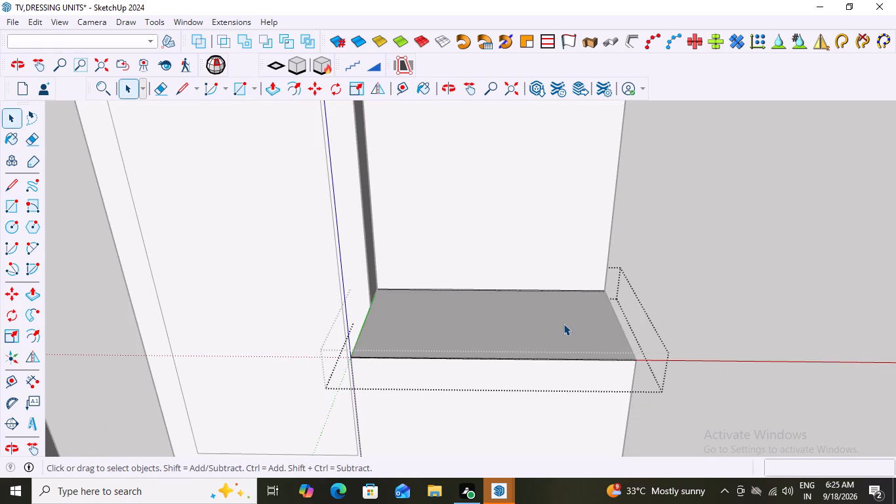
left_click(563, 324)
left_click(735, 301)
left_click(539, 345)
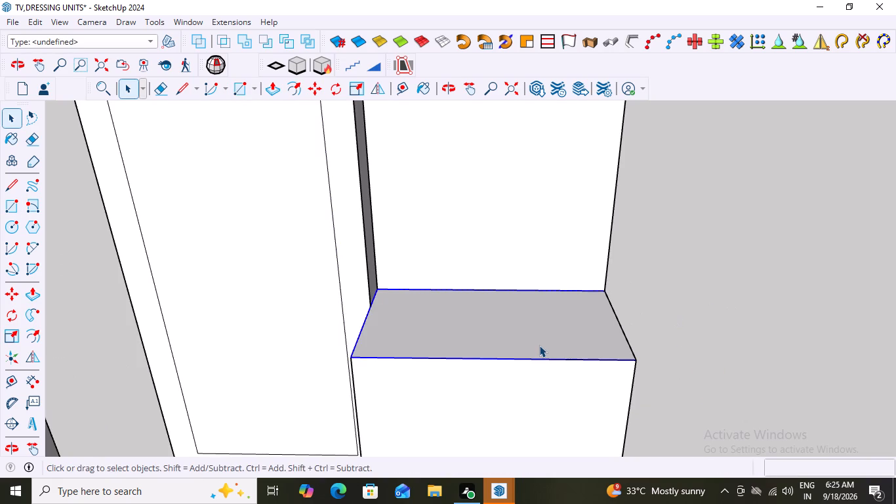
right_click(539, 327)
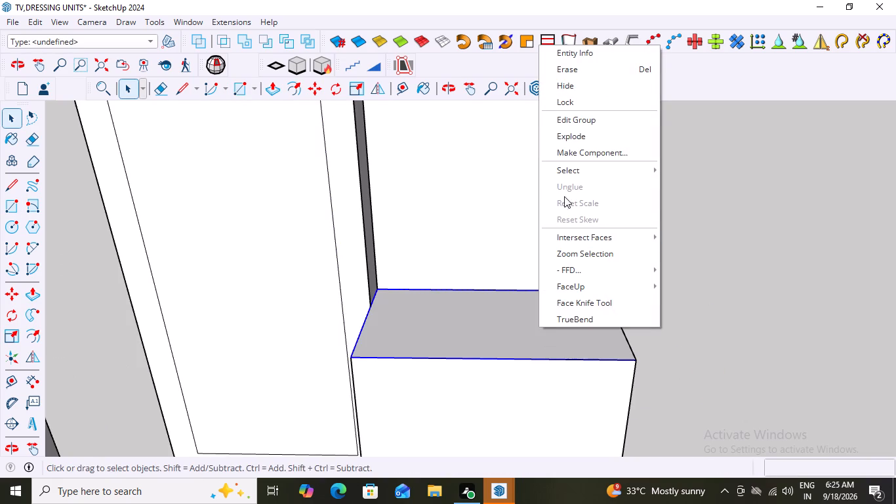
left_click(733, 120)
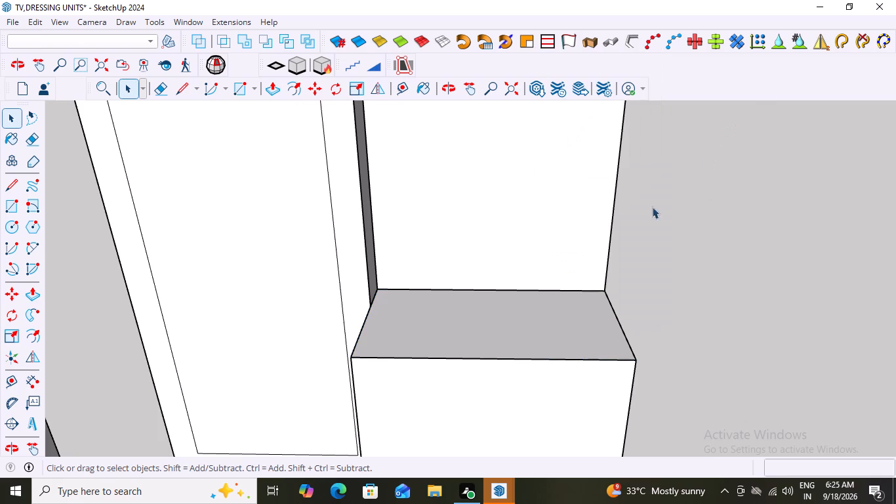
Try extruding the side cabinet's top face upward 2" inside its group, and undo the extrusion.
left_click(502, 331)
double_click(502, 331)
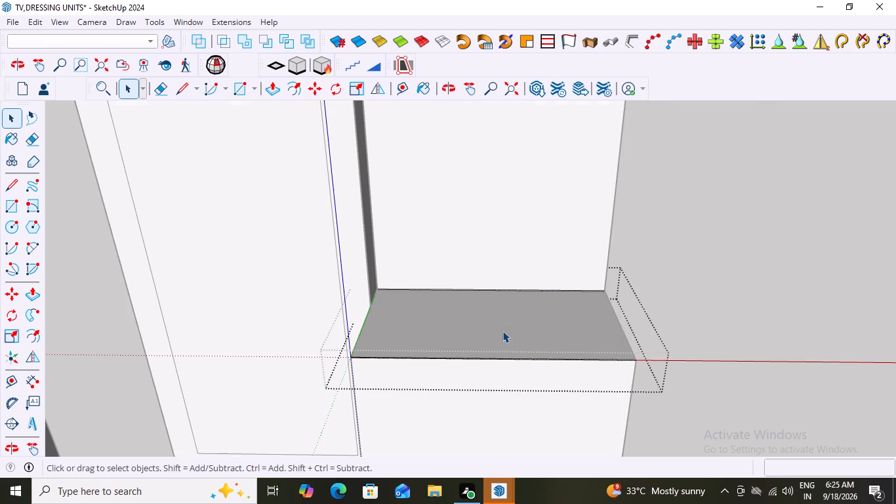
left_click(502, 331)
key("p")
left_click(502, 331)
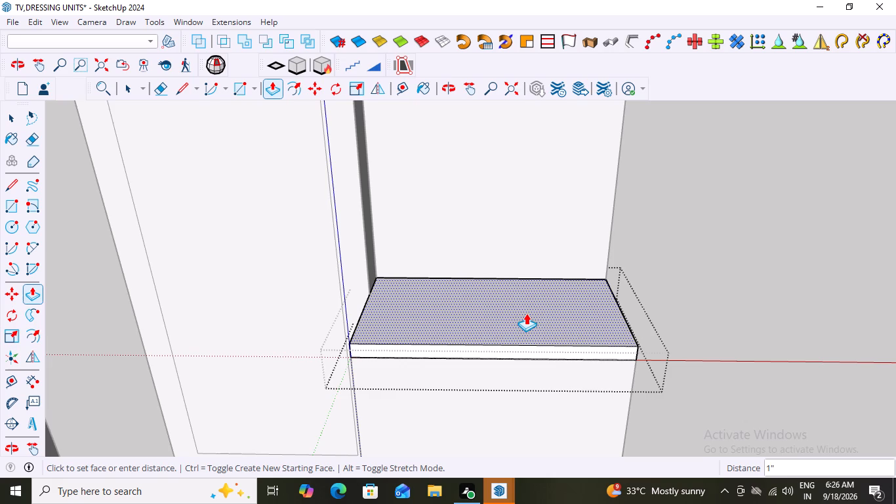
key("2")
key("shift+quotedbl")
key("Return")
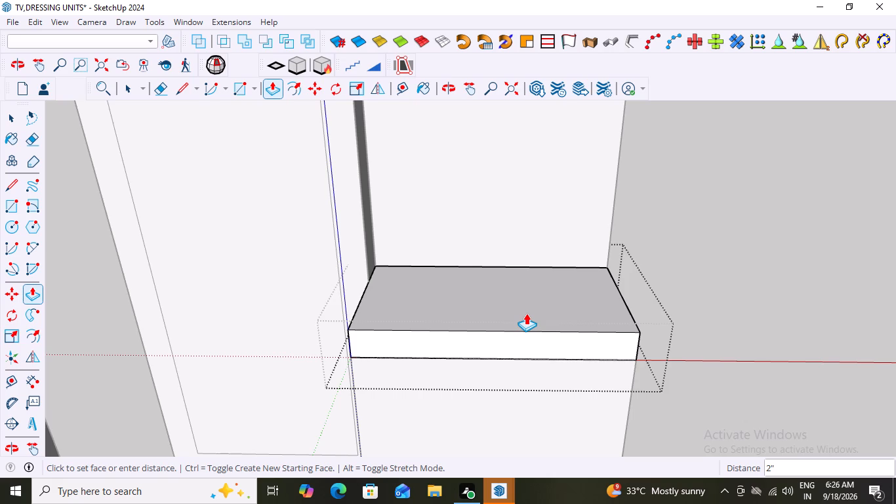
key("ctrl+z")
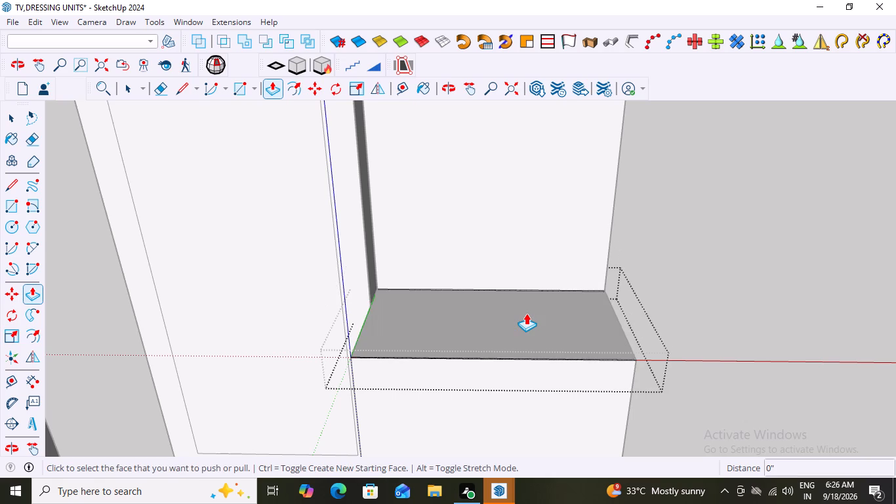
Extrude the side cabinet's top face upward 1" to form a slab.
left_click(544, 324)
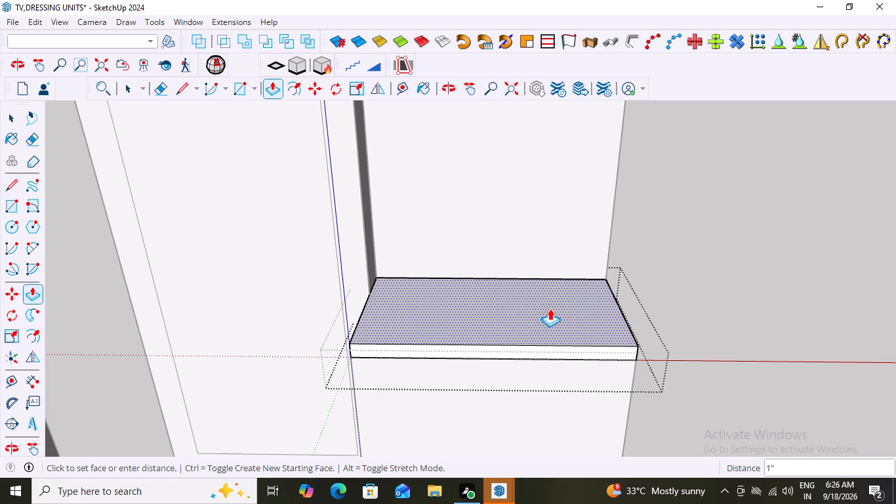
key("1")
key("shift+quotedbl")
key("Return")
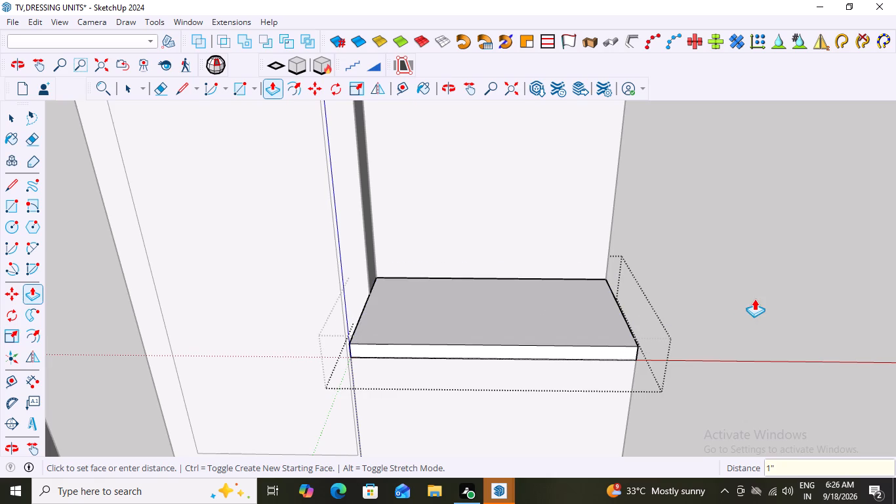
Select the whole 1" slab on the side cabinet and make it a group.
key("space")
left_click(584, 323)
left_click(584, 323)
left_click(584, 323)
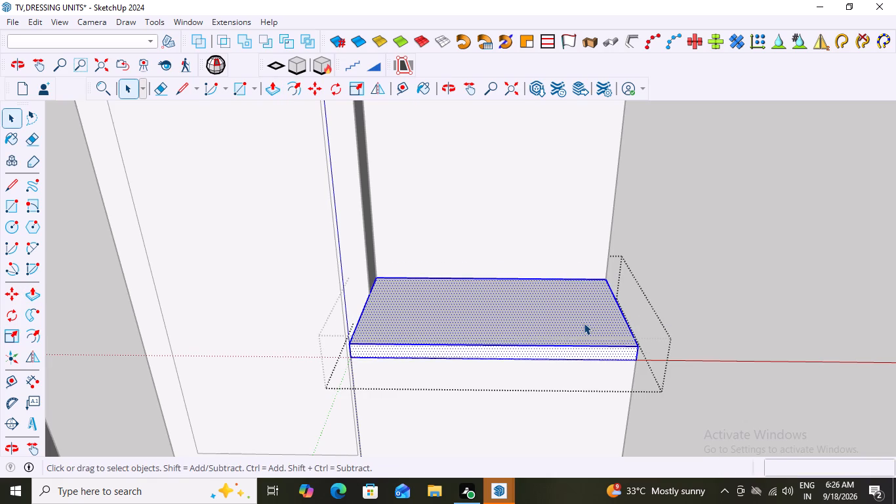
left_click(584, 323)
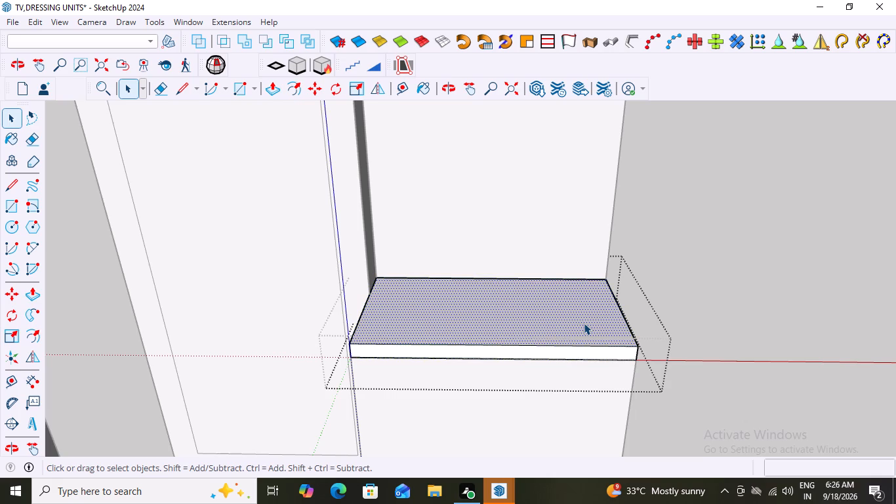
triple_click(584, 323)
right_click(584, 323)
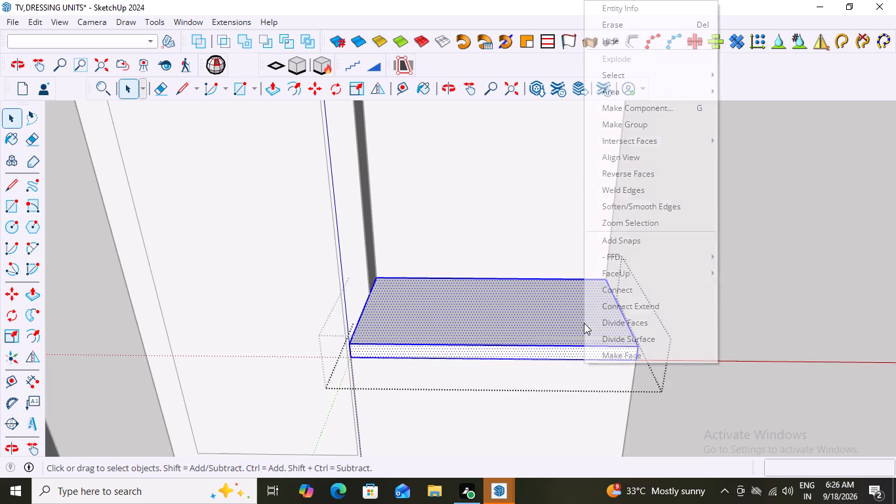
left_click(613, 125)
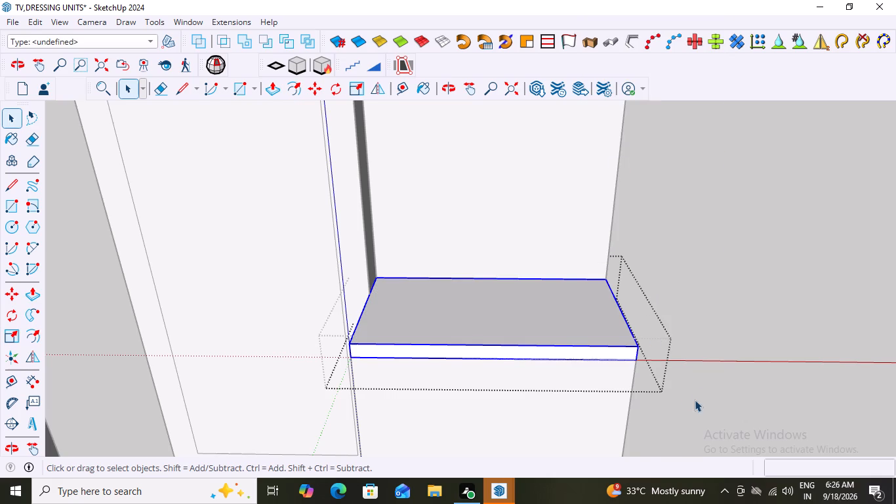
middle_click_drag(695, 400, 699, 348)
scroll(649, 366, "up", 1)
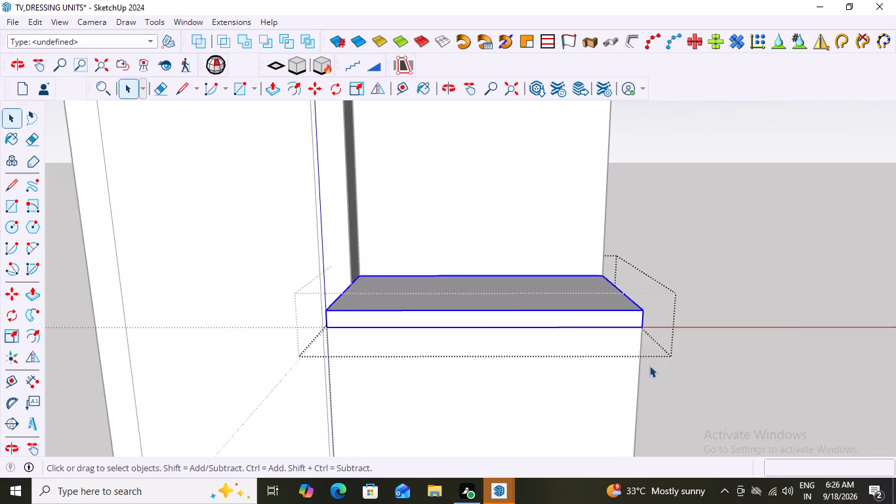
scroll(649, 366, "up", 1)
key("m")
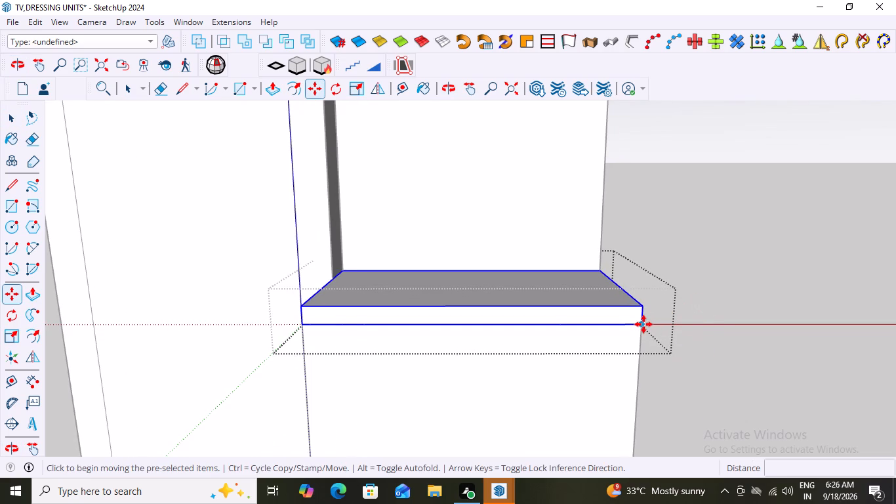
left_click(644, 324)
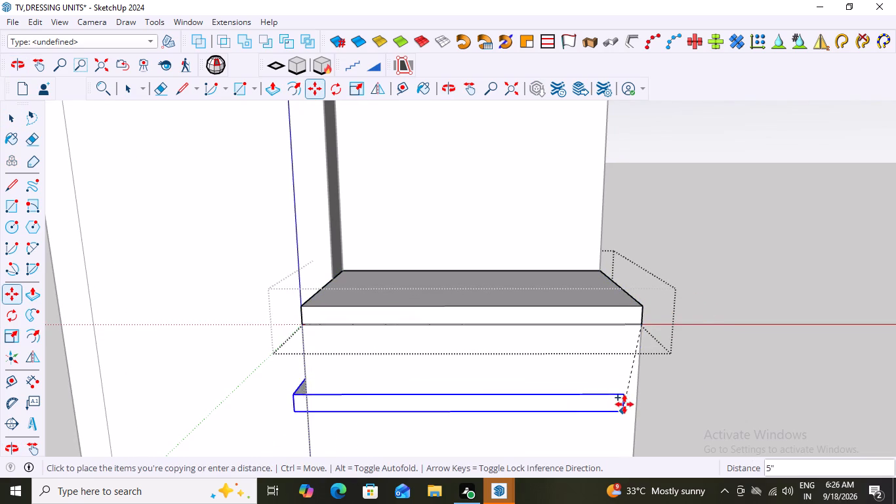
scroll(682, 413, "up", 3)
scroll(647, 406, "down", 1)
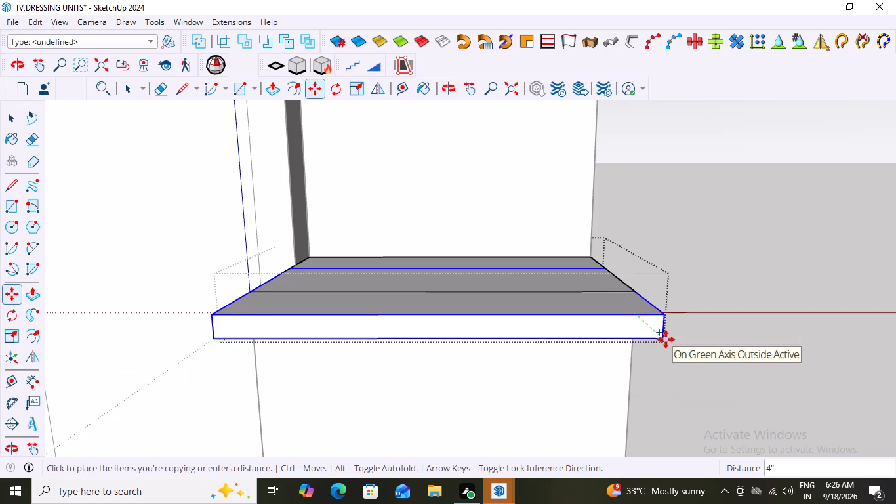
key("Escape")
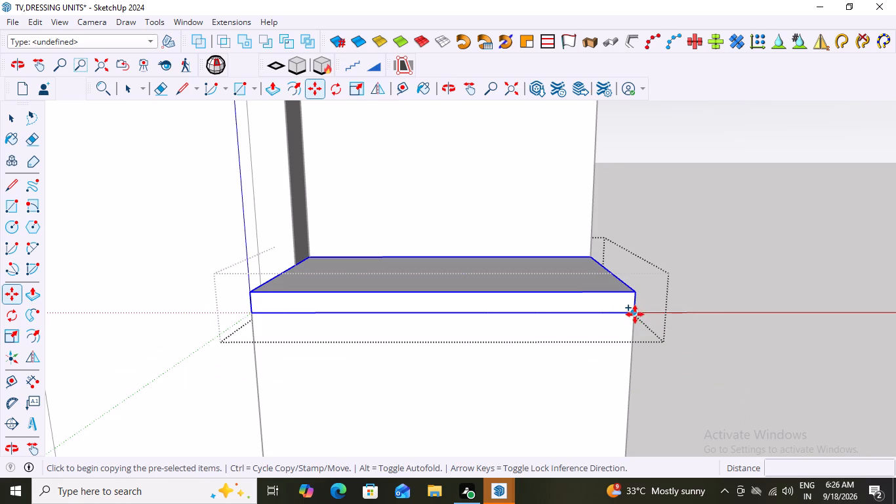
Copy the slab group 1" straight down so the copy sits directly beneath the original on the side cabinet.
left_click(635, 314)
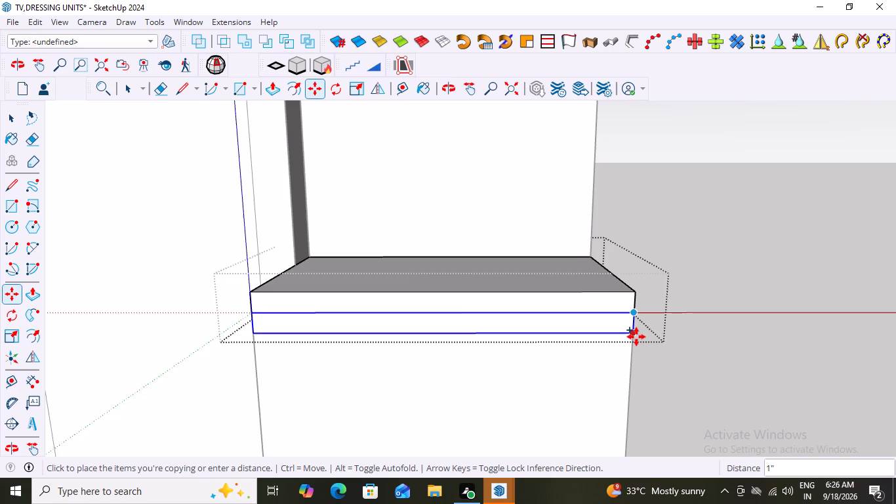
scroll(636, 337, "up", 2)
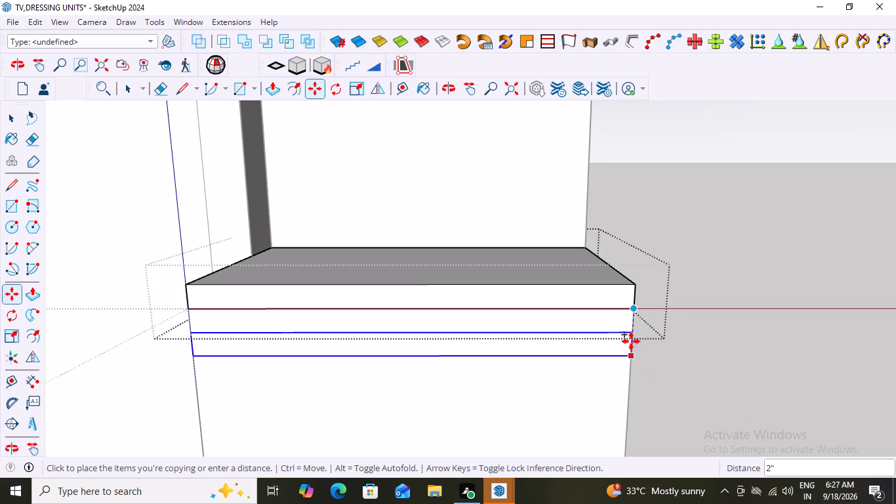
left_click(633, 336)
key("space")
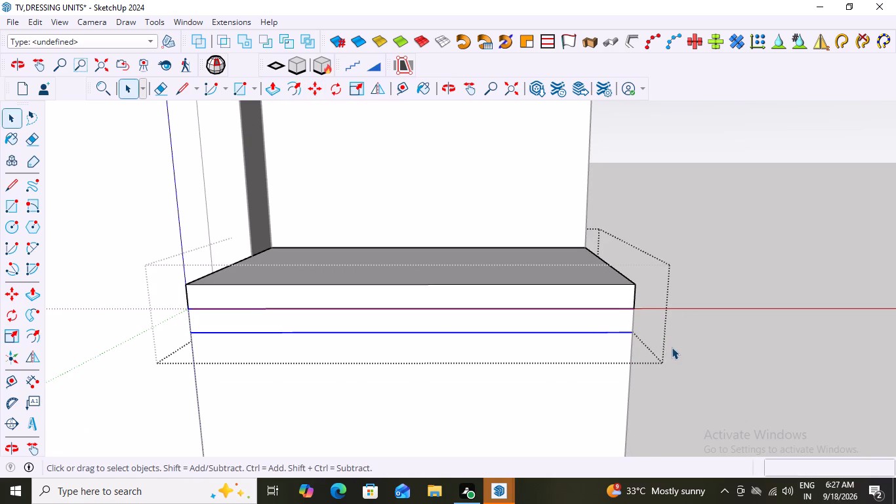
scroll(672, 346, "down", 6)
double_click(685, 280)
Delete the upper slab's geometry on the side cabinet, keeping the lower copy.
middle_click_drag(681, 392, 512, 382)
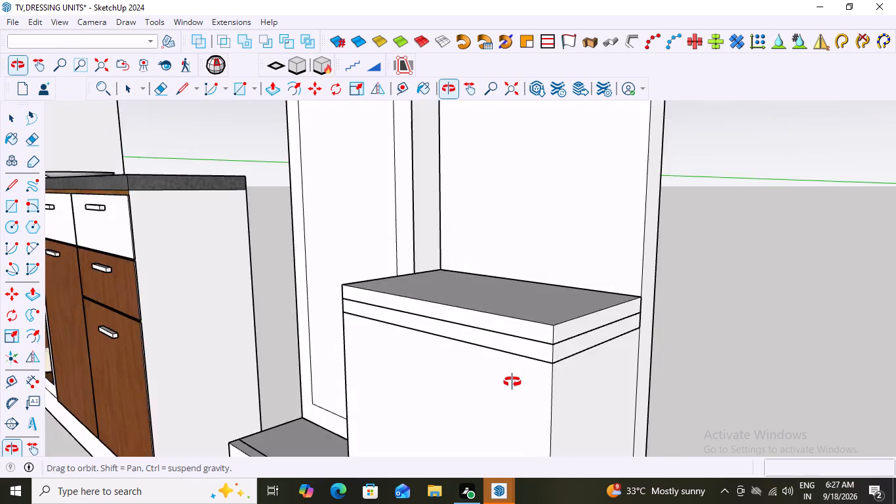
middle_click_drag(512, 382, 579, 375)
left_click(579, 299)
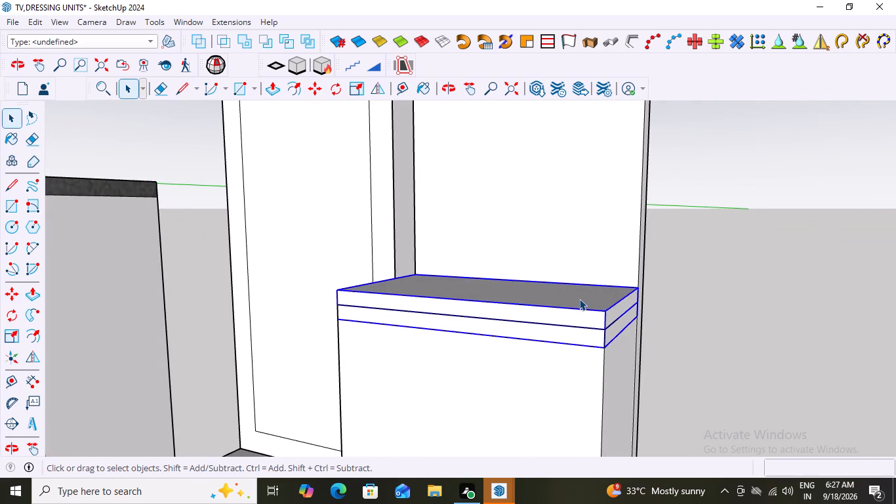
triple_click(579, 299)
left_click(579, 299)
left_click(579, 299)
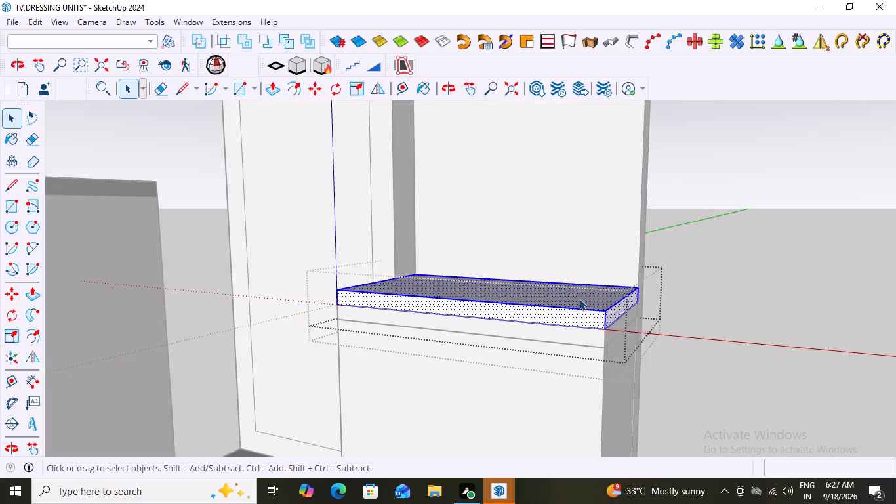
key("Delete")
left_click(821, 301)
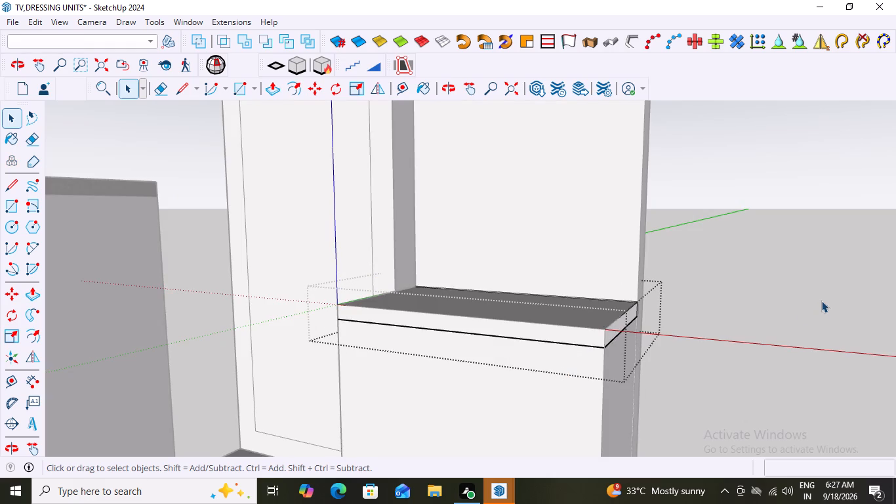
Examine the side cabinet's top and compare the dressing unit with the neighbouring unit from several angles.
middle_click_drag(600, 378, 723, 373)
middle_click(759, 259)
left_click(593, 325)
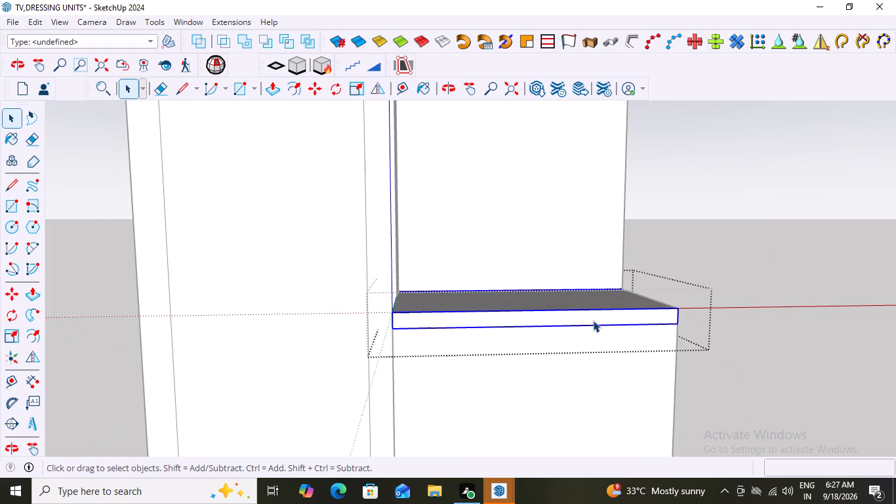
left_click(593, 319)
left_click(764, 252)
key("space")
middle_click_drag(764, 335, 669, 361)
scroll(764, 336, "down", 1)
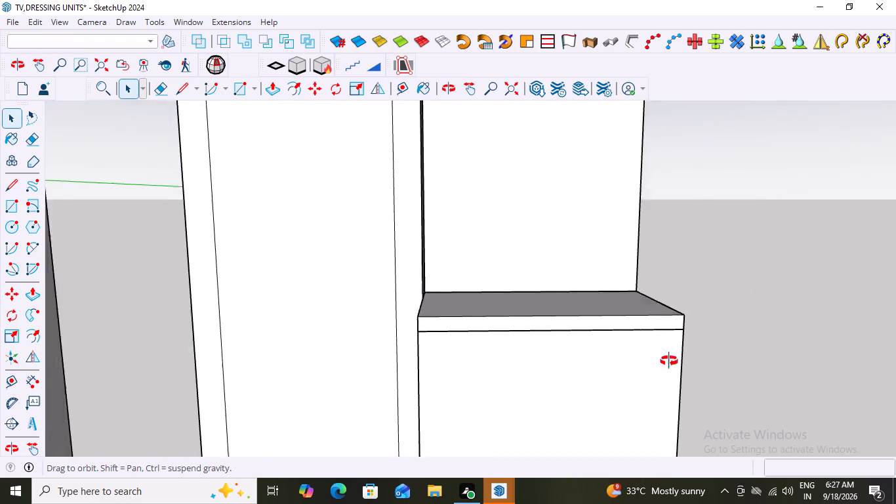
middle_click_drag(669, 361, 538, 331)
scroll(545, 331, "down", 11)
middle_click_drag(662, 322, 668, 325)
middle_click_drag(619, 379, 697, 389)
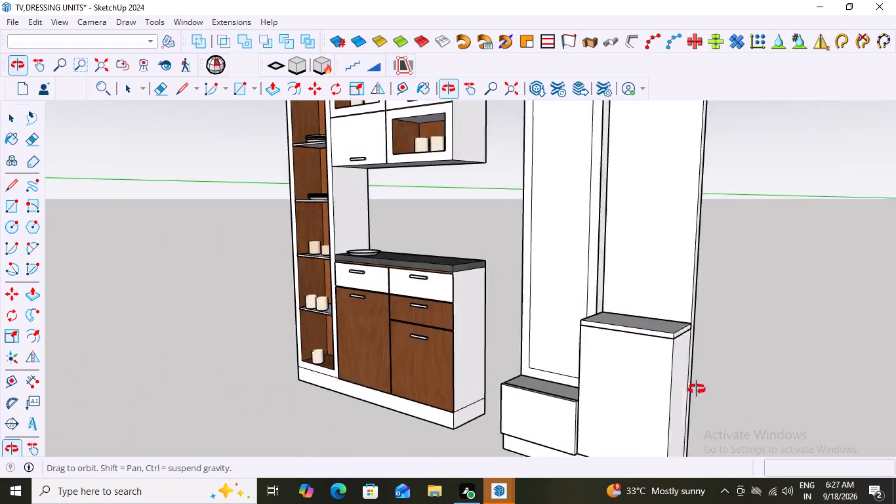
middle_click_drag(697, 389, 777, 383)
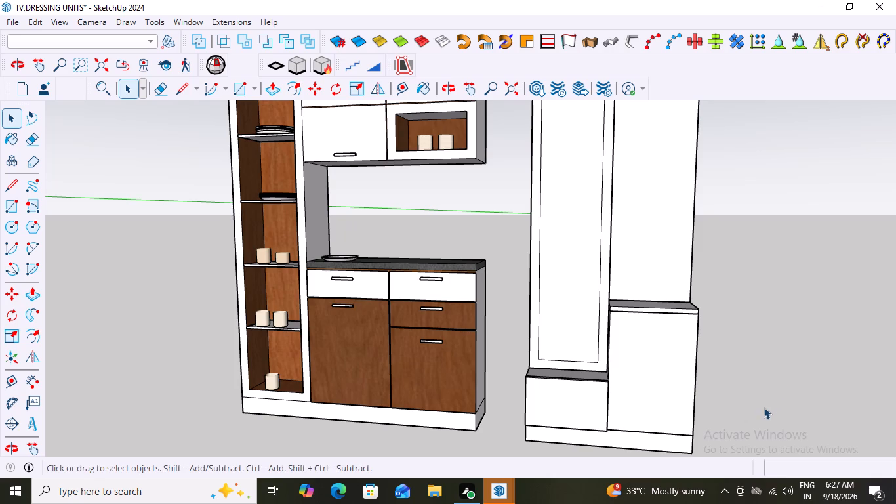
scroll(746, 402, "up", 3)
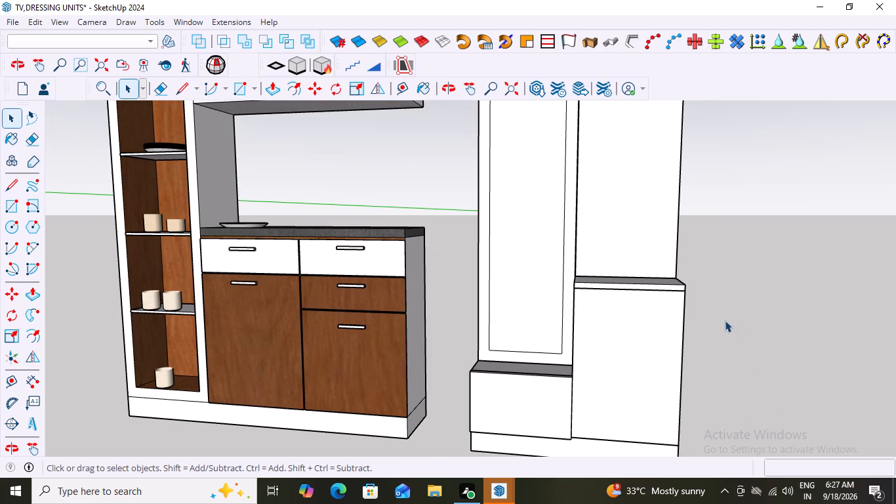
scroll(720, 318, "down", 7)
middle_click_drag(673, 359, 695, 423)
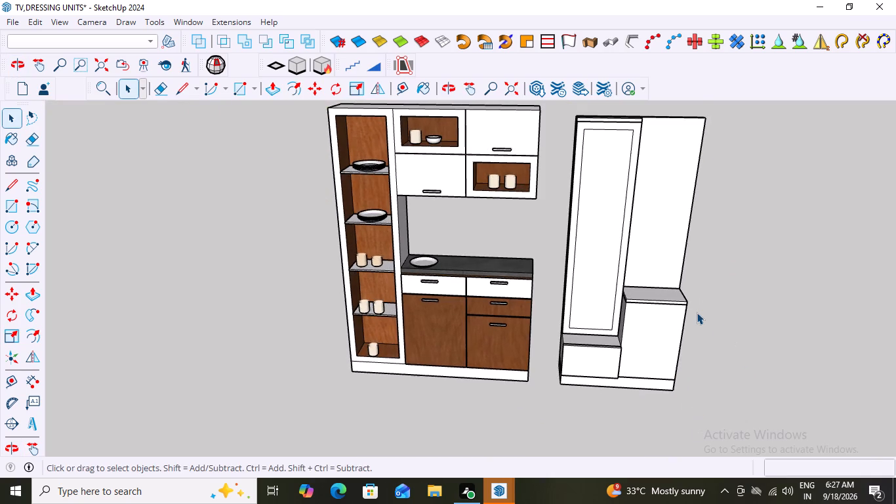
scroll(697, 312, "up", 6)
middle_click_drag(671, 321, 645, 251)
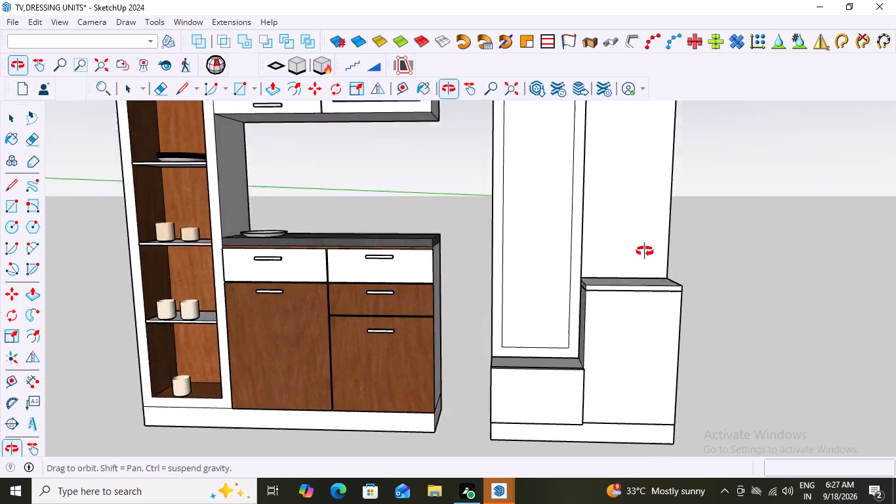
middle_click_drag(645, 251, 625, 246)
scroll(636, 331, "up", 3)
middle_click_drag(647, 324, 794, 381)
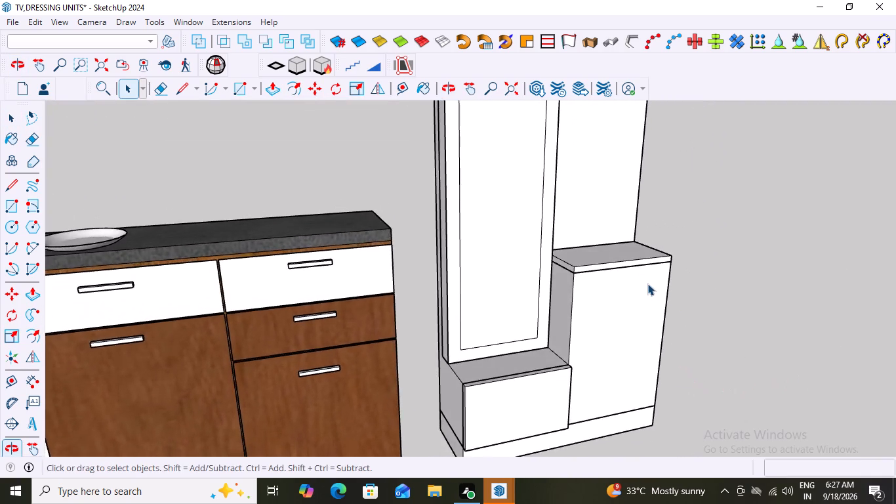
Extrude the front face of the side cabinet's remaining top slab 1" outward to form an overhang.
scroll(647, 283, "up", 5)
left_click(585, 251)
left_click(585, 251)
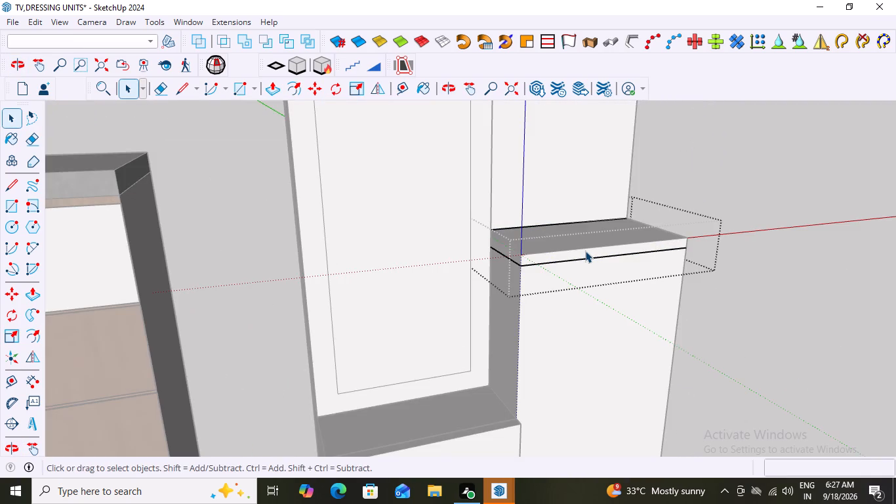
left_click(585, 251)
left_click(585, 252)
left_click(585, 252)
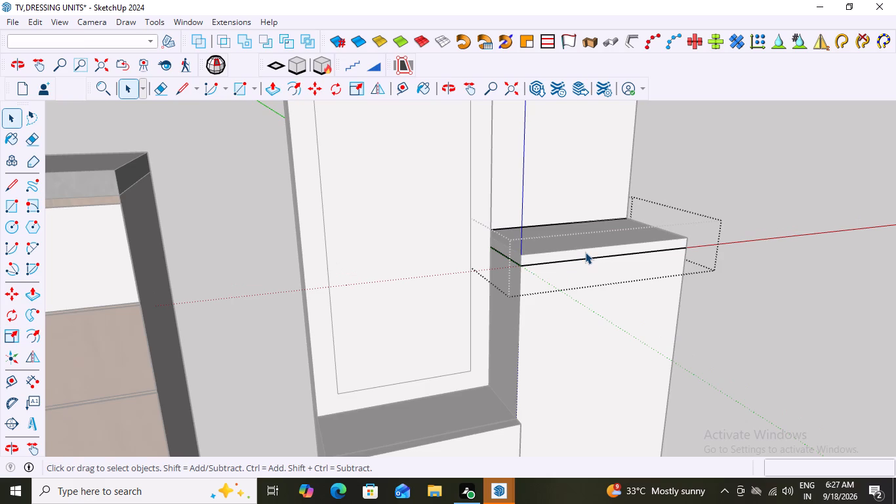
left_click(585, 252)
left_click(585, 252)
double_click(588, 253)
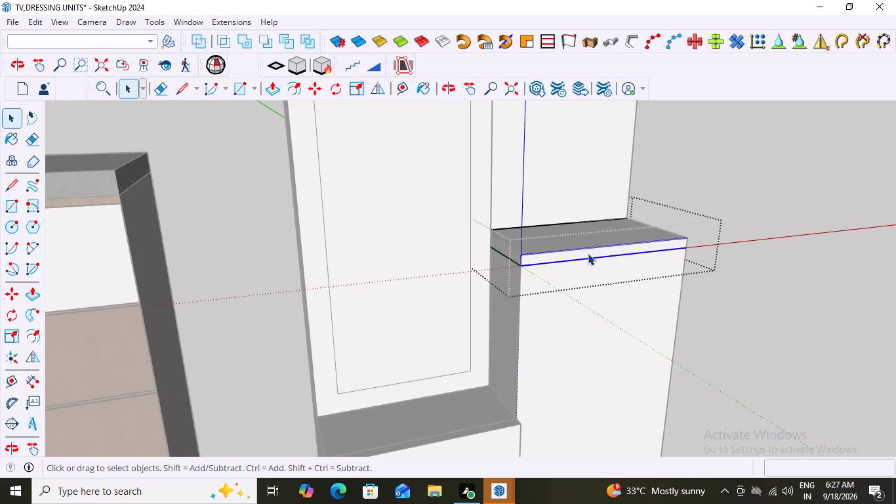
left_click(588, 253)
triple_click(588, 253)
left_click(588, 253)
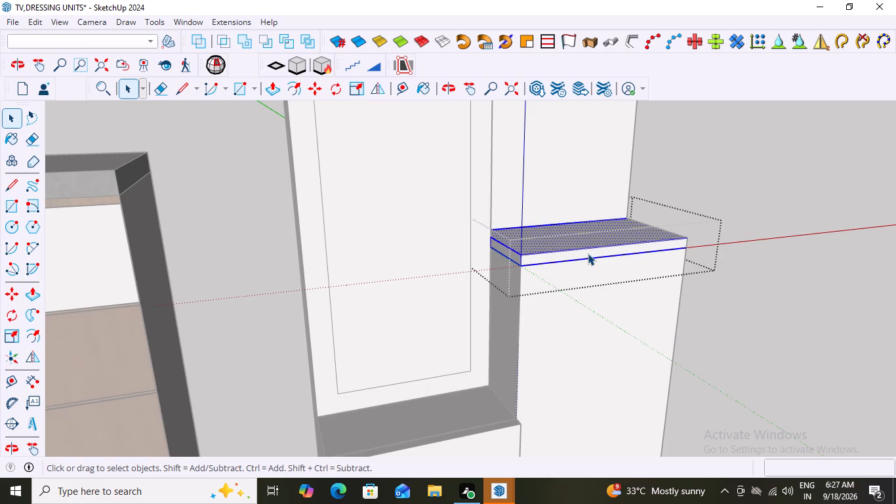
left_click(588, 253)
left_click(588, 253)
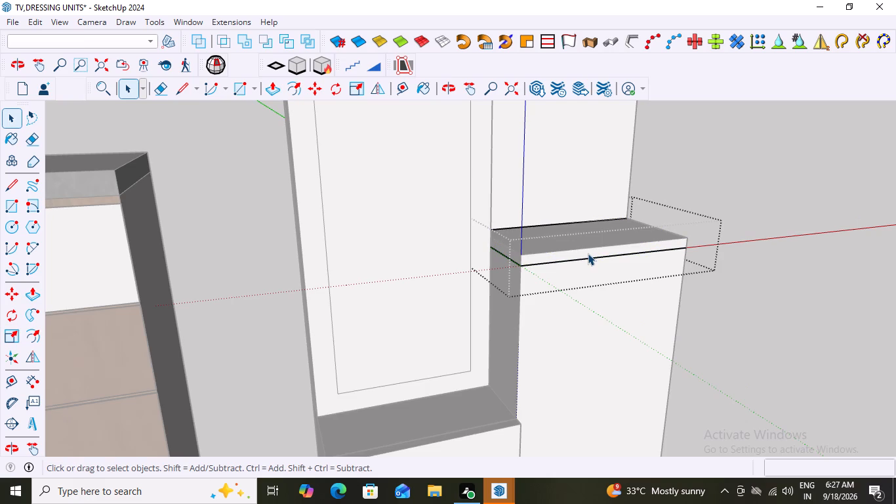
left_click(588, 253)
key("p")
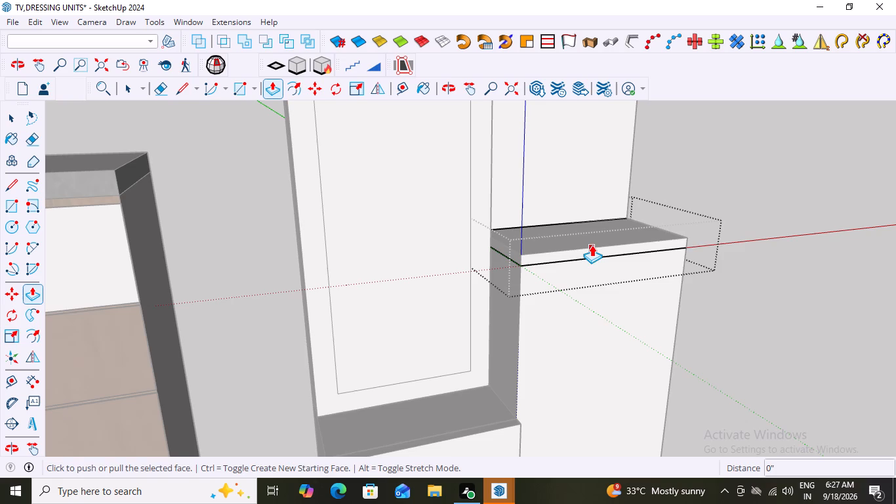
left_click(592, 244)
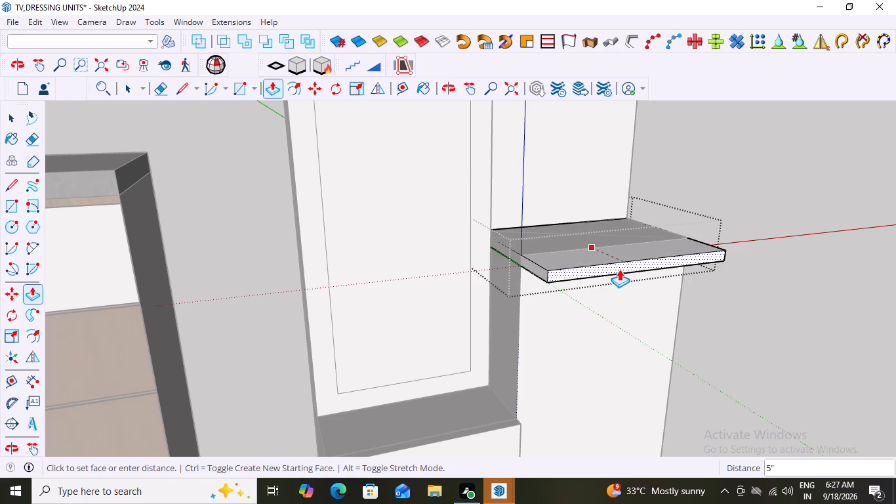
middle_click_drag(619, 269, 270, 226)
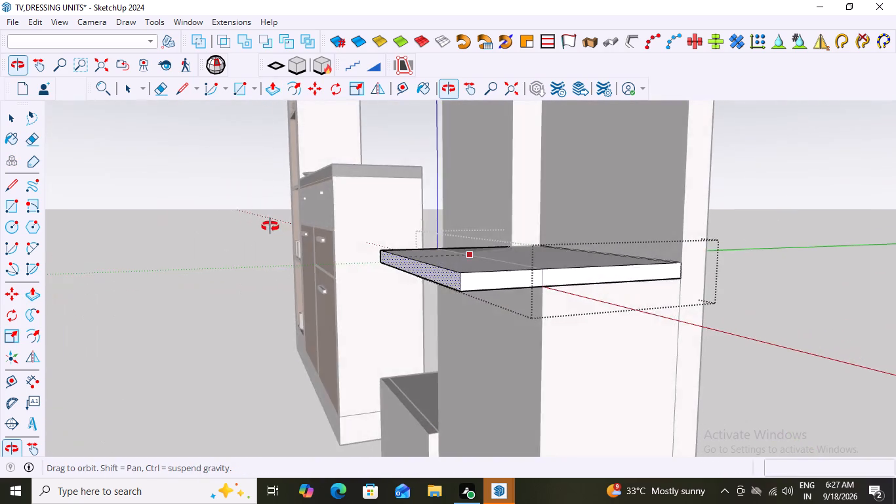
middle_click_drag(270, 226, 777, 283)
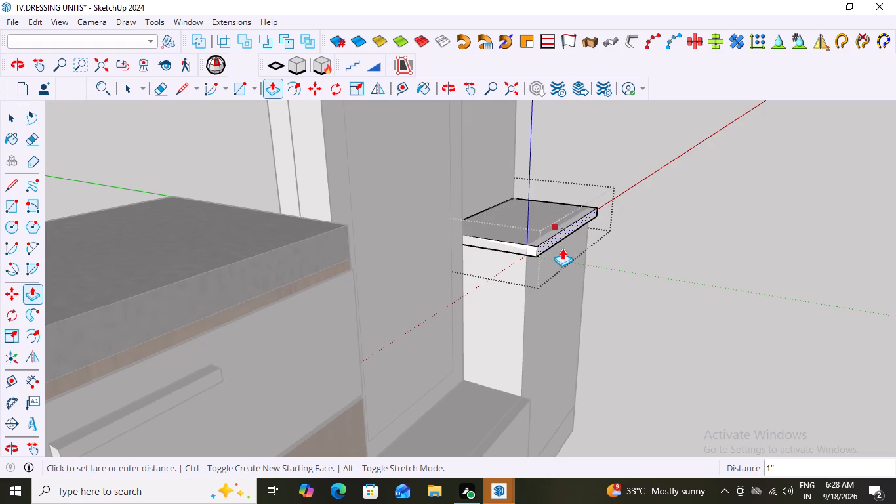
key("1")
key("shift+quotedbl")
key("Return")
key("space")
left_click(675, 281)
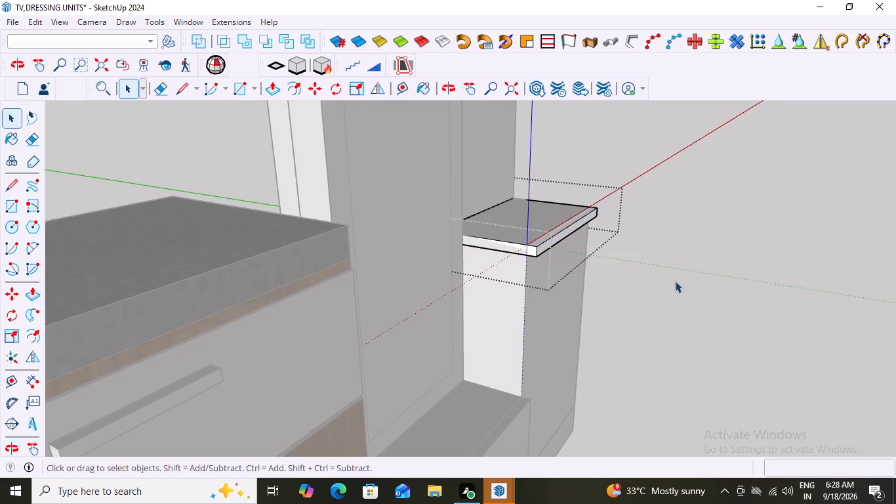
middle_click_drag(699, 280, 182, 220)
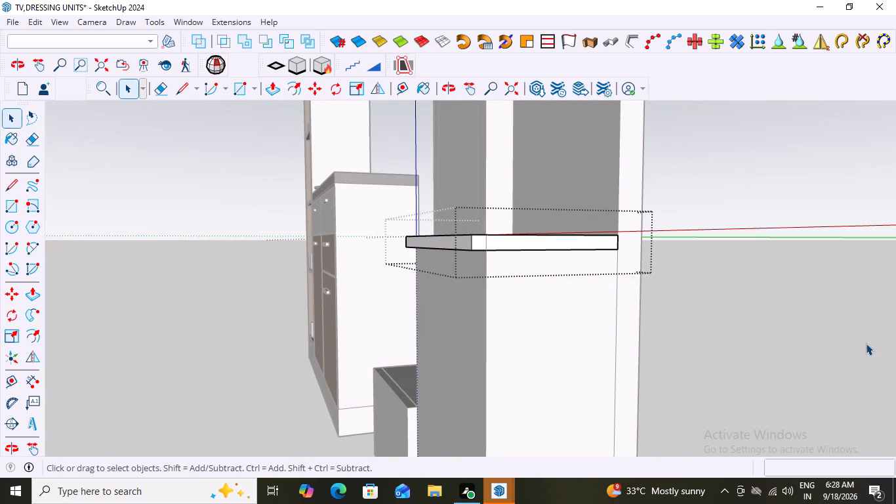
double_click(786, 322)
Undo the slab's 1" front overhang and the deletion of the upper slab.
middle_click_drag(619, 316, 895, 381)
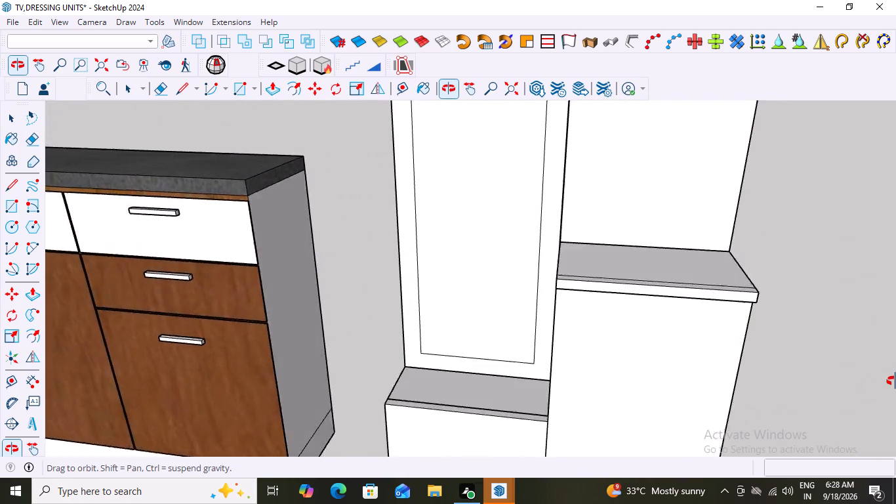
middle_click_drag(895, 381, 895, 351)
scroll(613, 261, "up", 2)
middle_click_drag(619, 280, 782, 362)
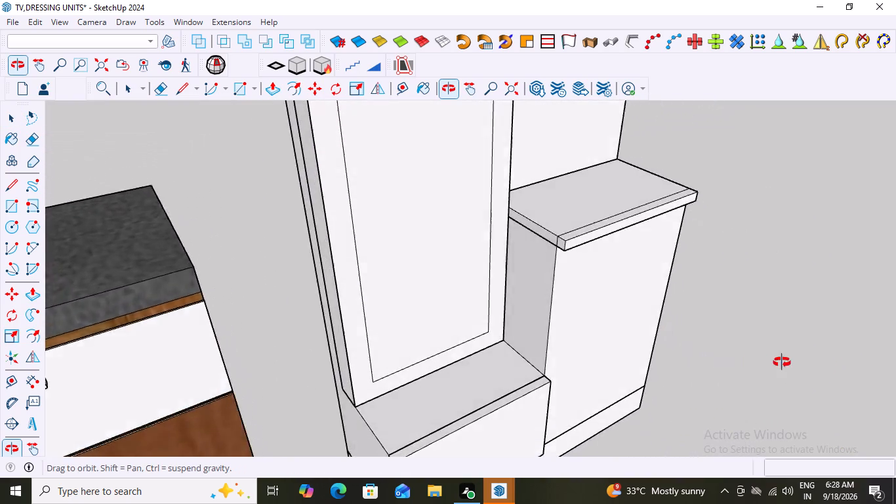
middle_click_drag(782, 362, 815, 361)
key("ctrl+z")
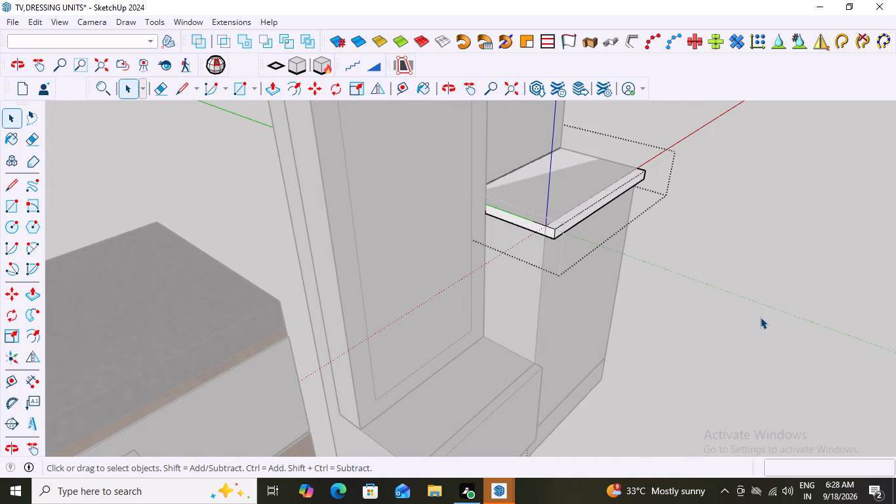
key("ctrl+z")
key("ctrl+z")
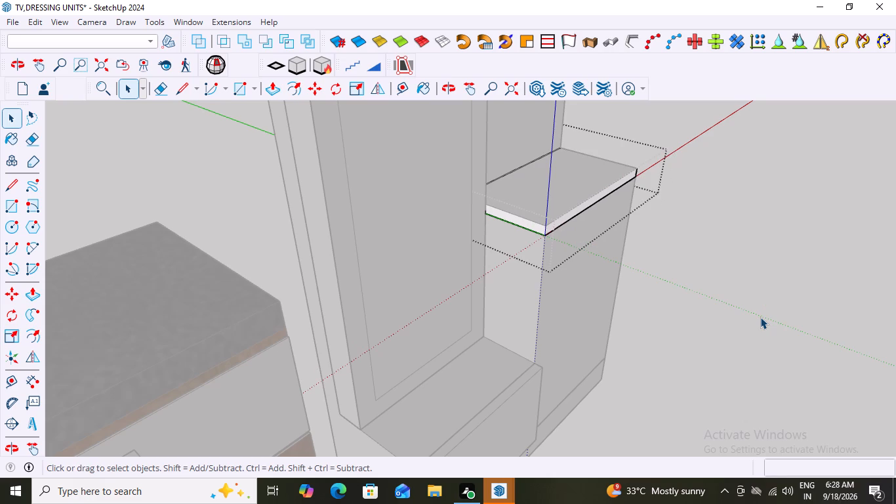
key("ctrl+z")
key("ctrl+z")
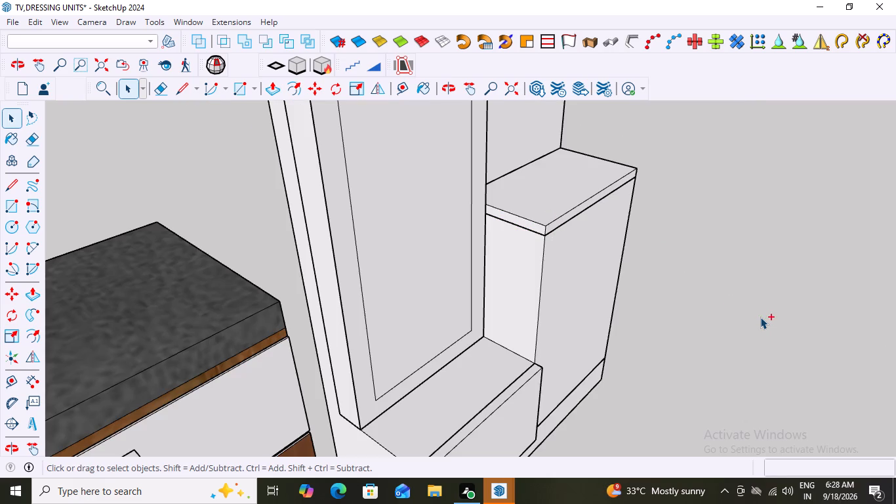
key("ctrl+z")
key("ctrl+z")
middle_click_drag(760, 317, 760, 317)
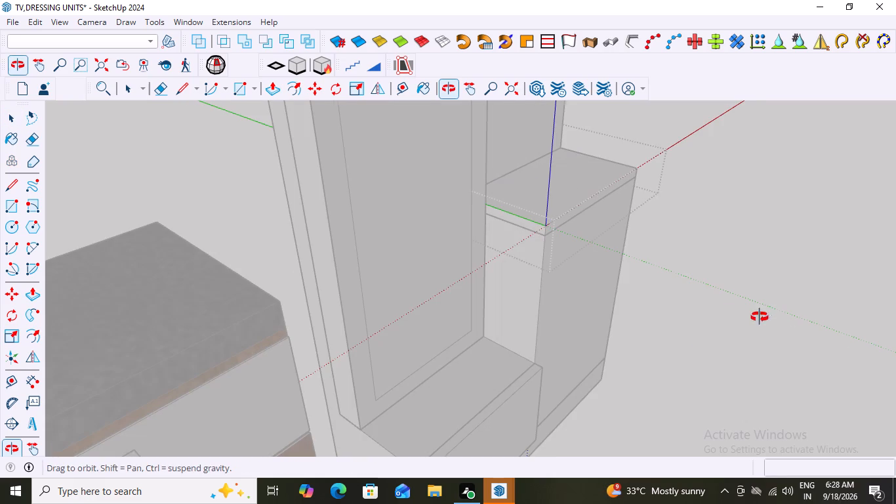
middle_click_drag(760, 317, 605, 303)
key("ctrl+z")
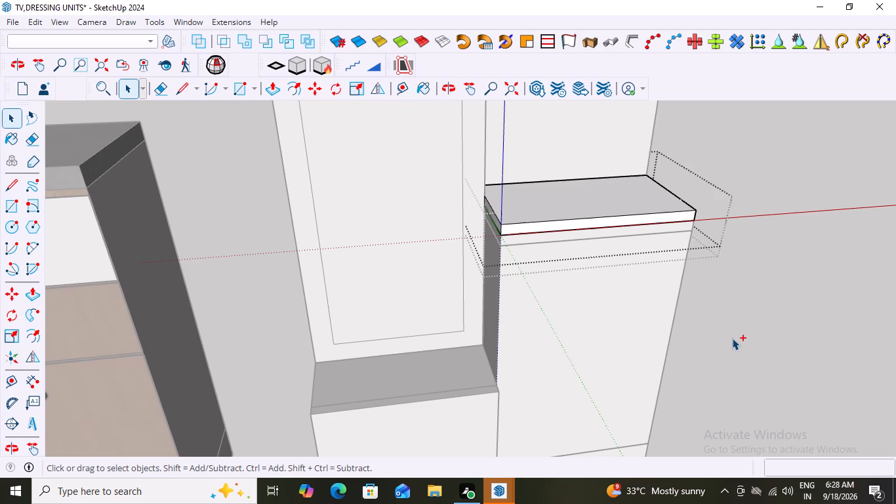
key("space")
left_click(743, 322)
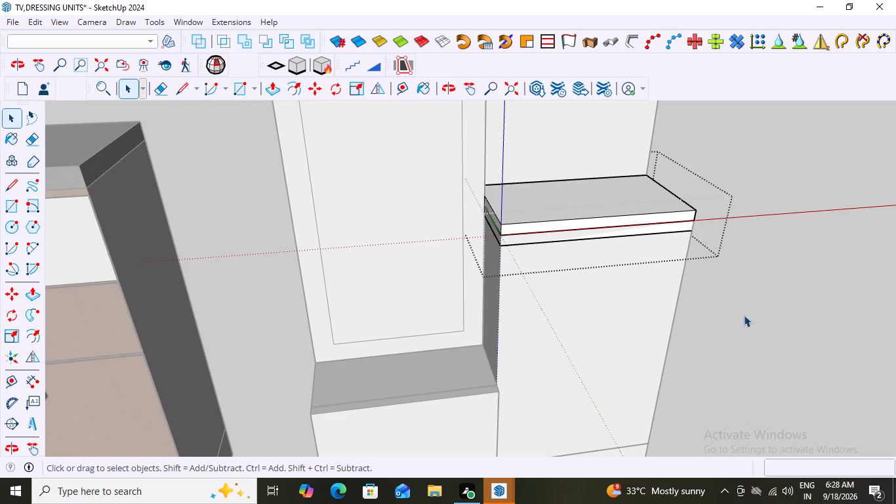
Undo the lower slab copy on the side cabinet, leaving one top slab, and finish editing the slab's group.
middle_click_drag(754, 313, 586, 268)
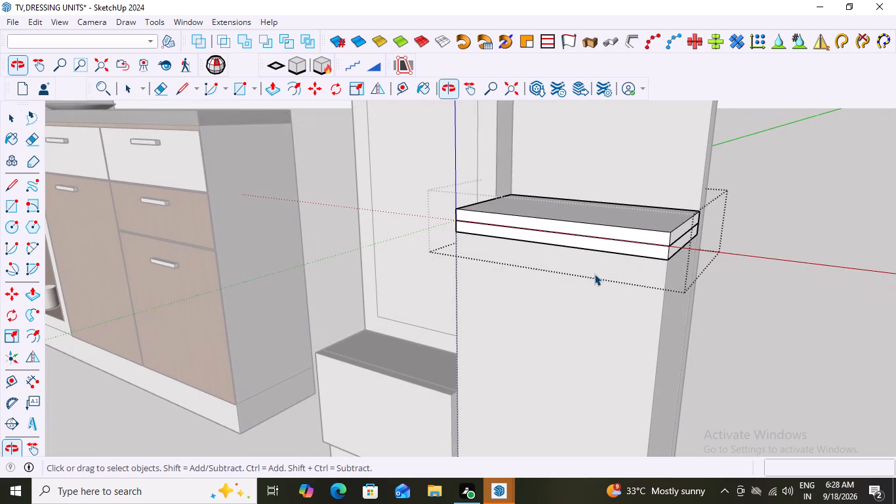
key("ctrl+z")
left_click(739, 306)
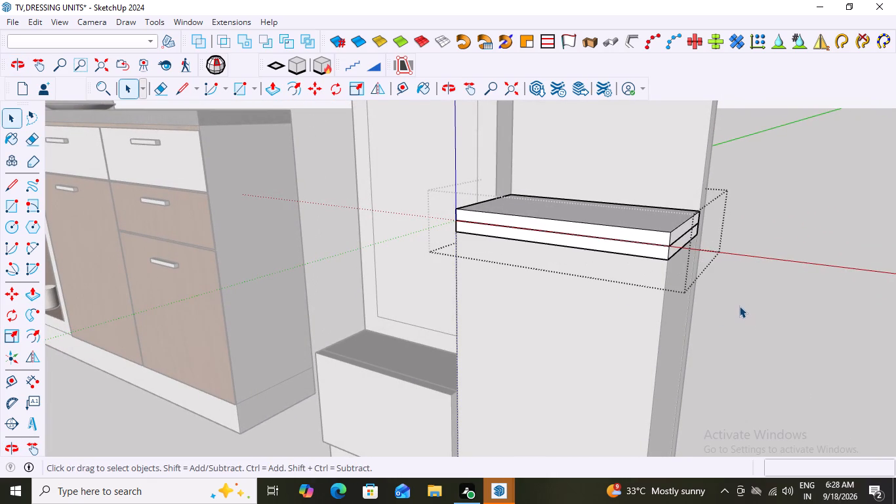
key("ctrl+z")
key("ctrl+z")
key("ctrl+z")
key("ctrl+z")
key("ctrl+z")
key("ctrl+z")
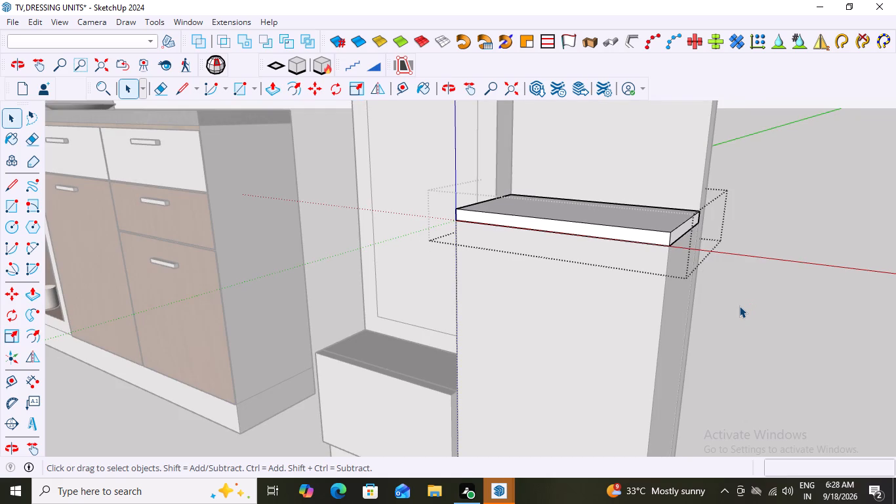
key("space")
left_click(718, 304)
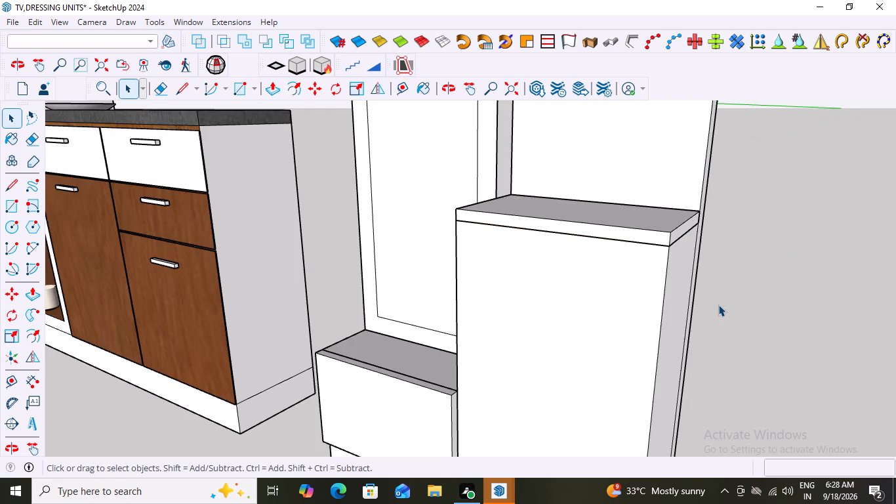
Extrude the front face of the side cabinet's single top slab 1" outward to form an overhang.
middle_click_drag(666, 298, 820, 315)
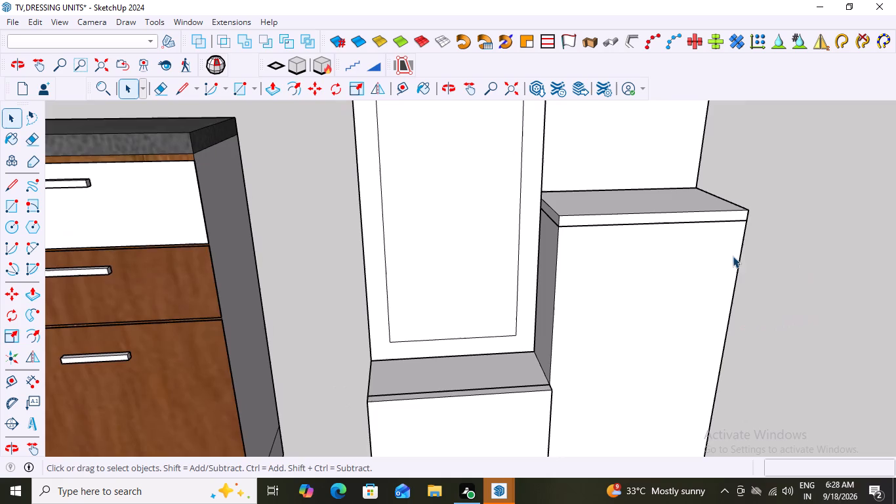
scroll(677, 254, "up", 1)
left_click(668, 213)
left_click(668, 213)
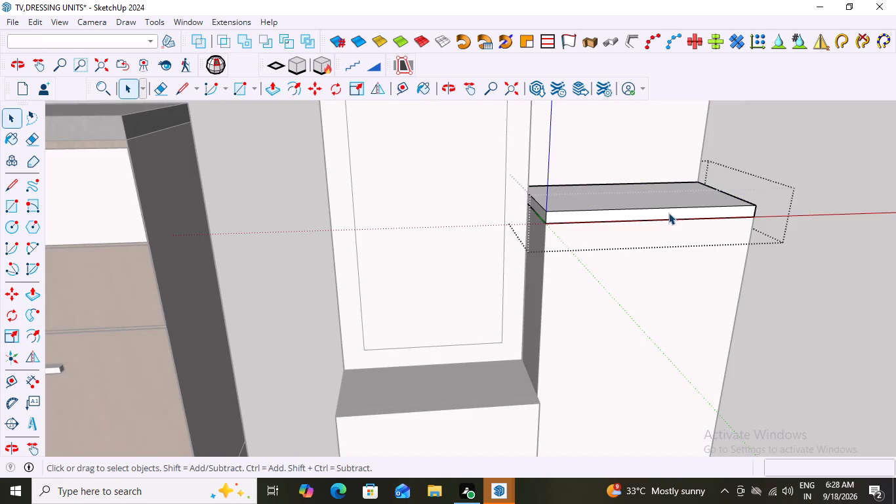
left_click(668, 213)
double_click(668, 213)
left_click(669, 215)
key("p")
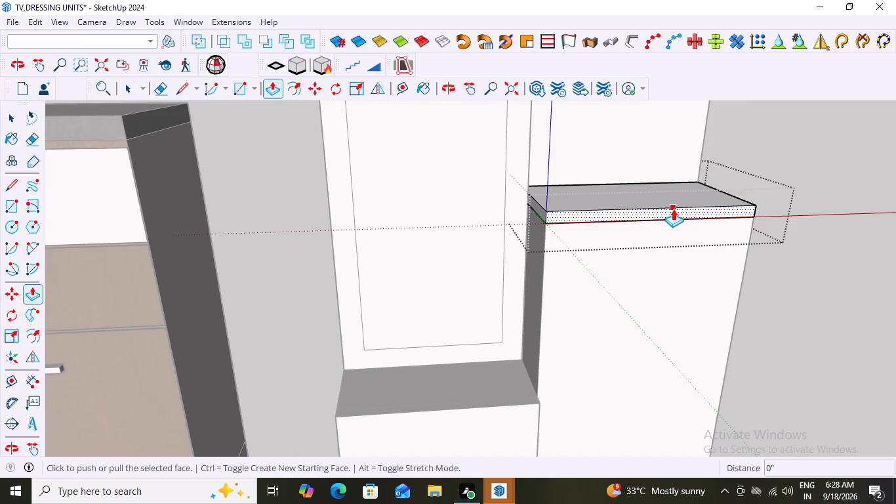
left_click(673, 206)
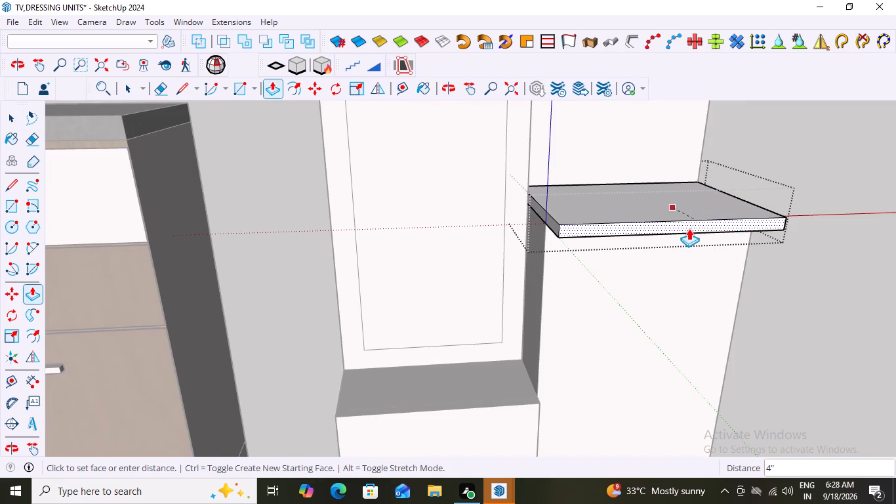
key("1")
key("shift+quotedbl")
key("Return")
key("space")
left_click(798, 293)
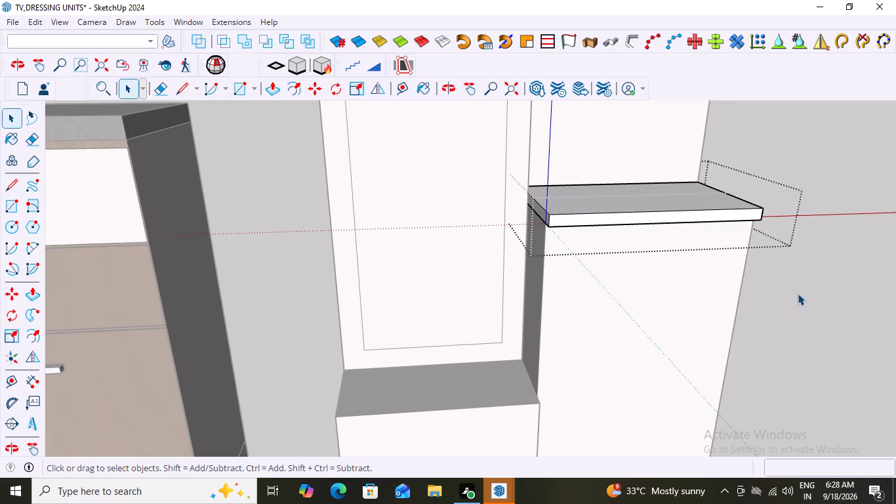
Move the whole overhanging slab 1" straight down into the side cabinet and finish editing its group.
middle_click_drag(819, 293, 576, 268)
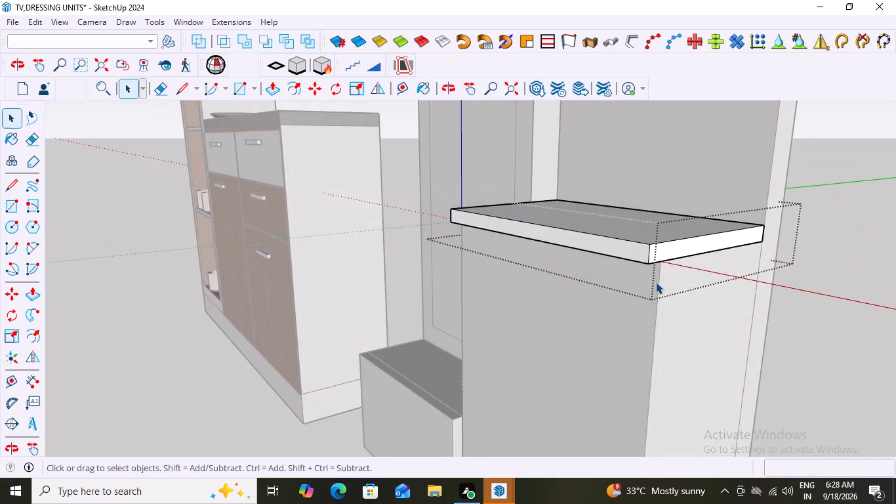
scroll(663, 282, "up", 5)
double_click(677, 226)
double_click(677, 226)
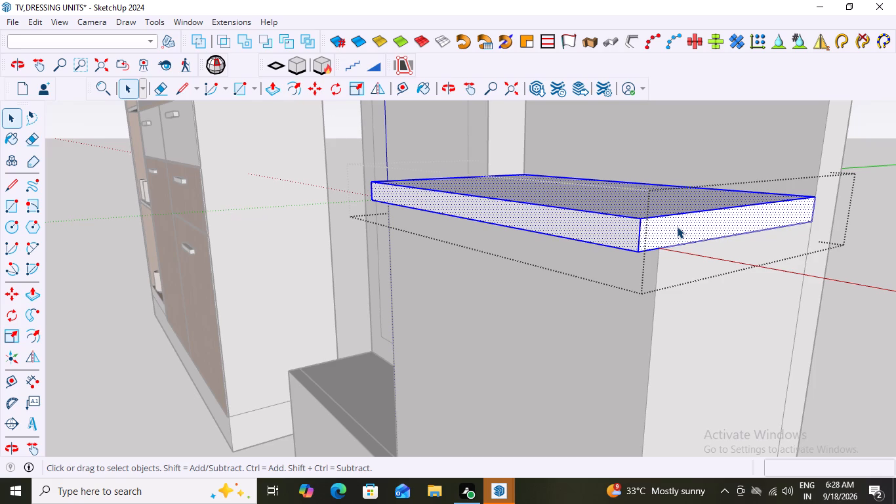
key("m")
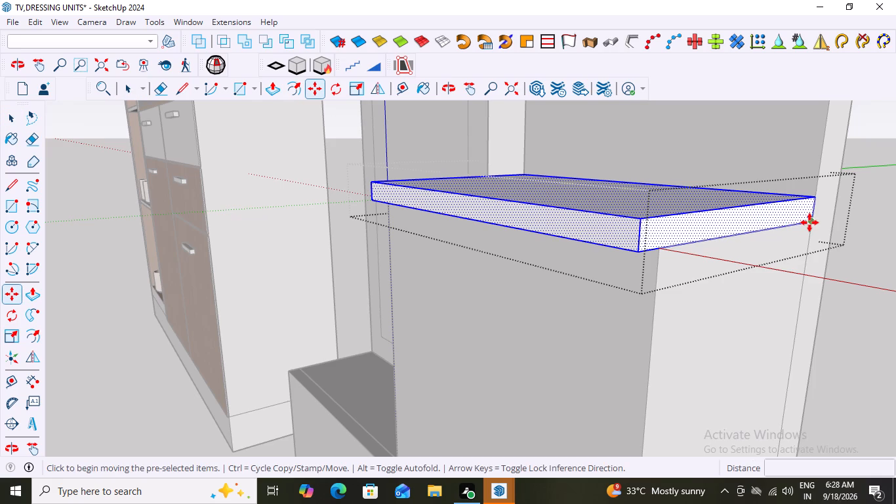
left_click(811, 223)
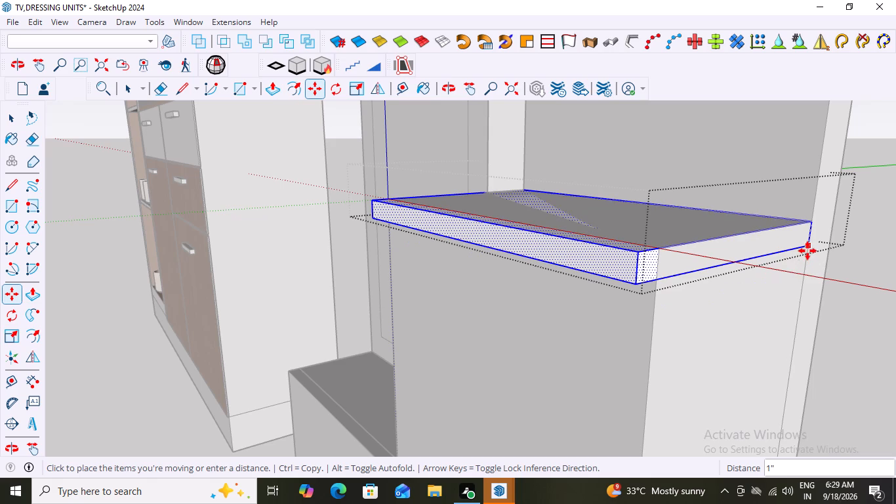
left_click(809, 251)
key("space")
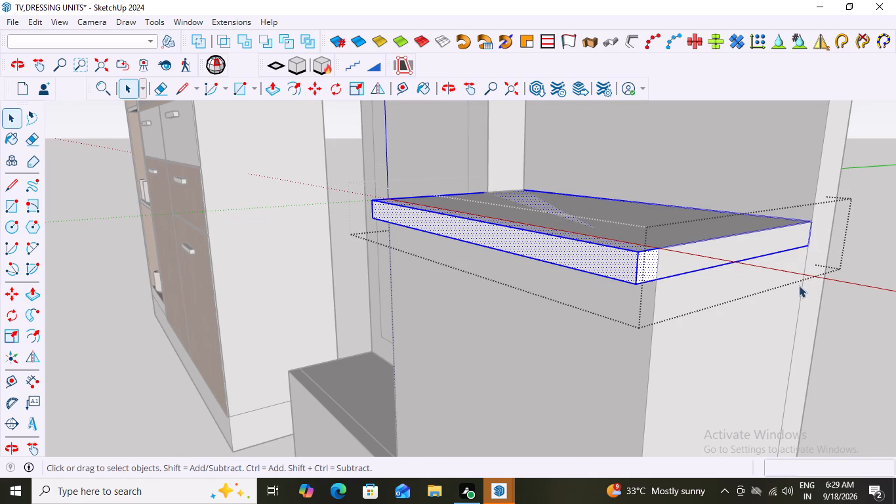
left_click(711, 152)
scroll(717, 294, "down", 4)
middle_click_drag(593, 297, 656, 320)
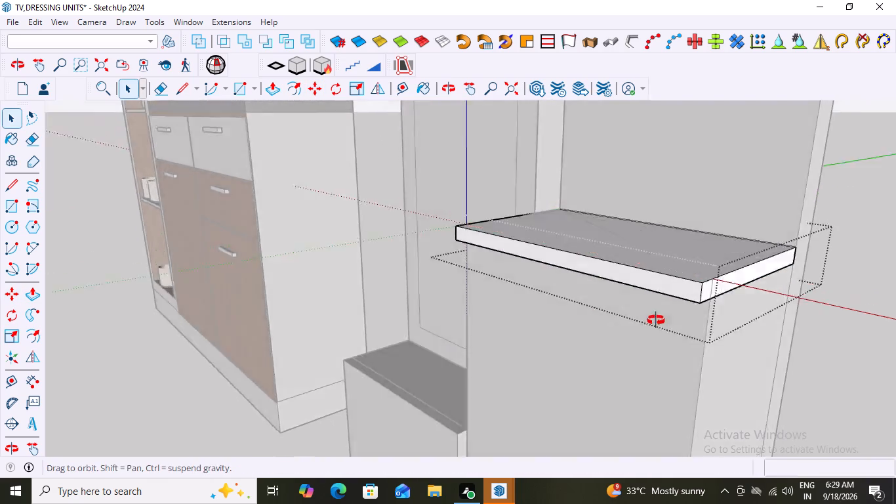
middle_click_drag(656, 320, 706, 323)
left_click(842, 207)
Examine how the lowered slab meets the side cabinet's front corner and which geometry is connected there.
middle_click_drag(510, 315, 704, 363)
scroll(511, 316, "down", 1)
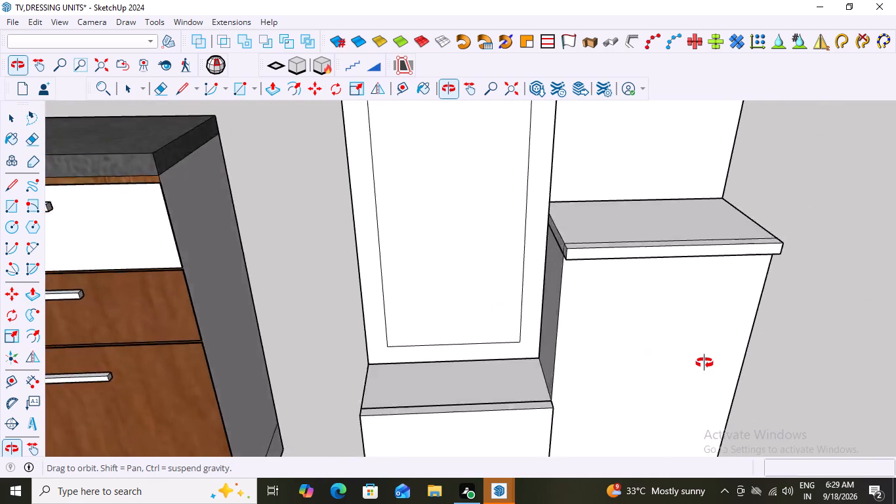
middle_click_drag(704, 363, 766, 358)
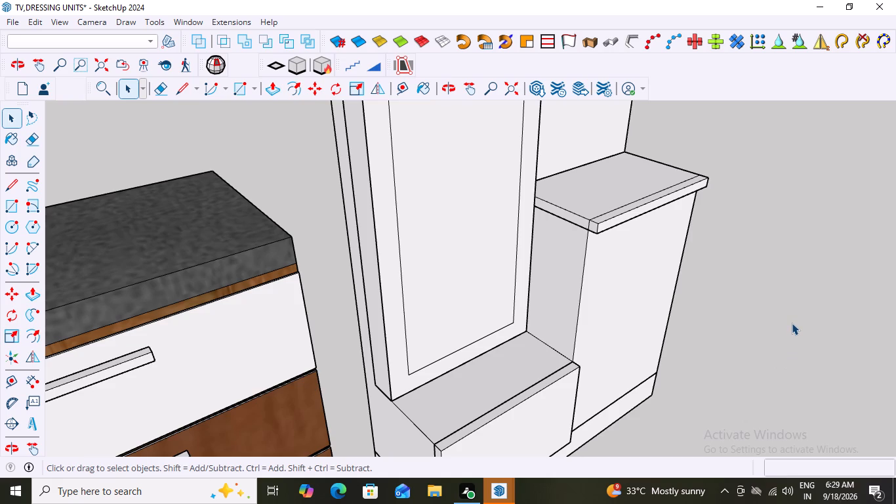
scroll(792, 323, "up", 2)
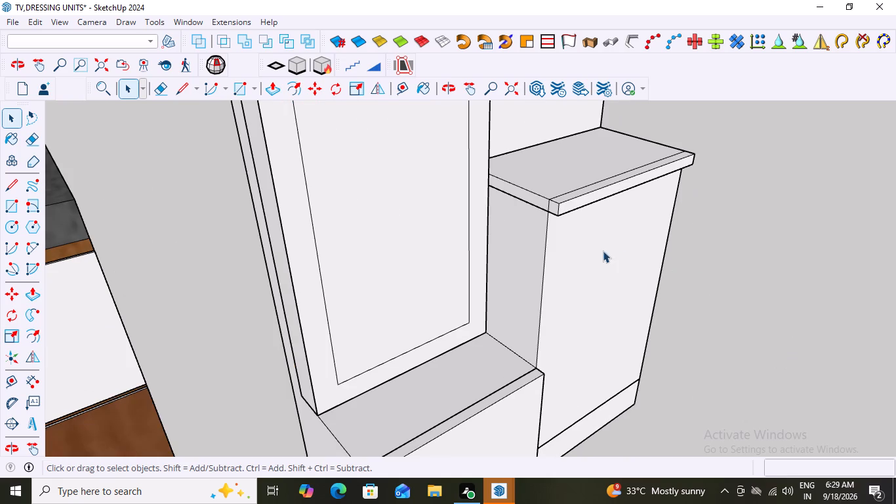
scroll(535, 205, "up", 8)
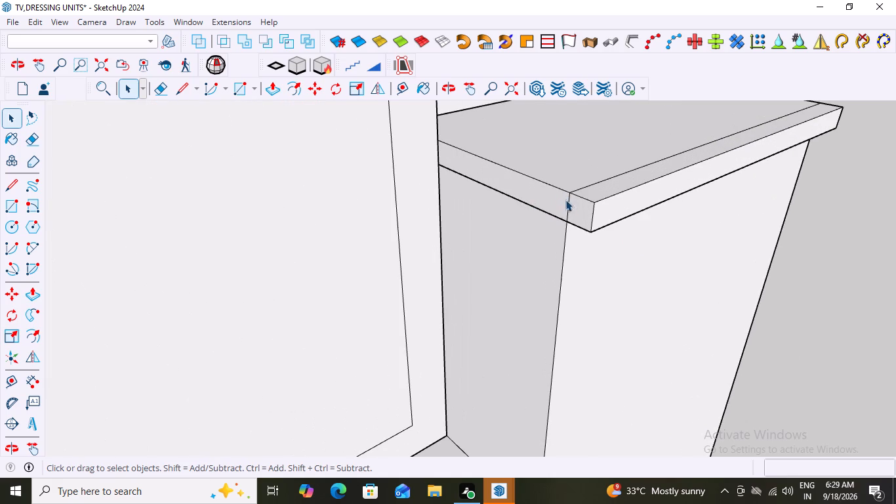
left_click(568, 202)
triple_click(568, 202)
left_click(568, 202)
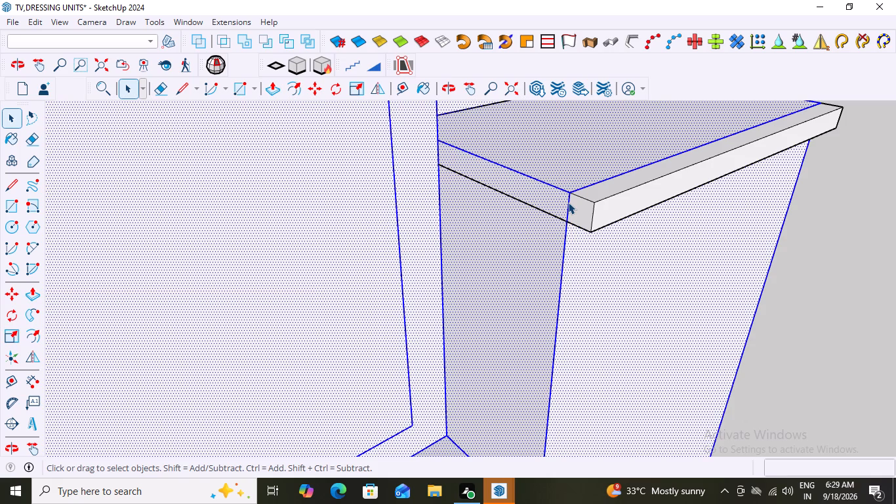
scroll(564, 207, "down", 19)
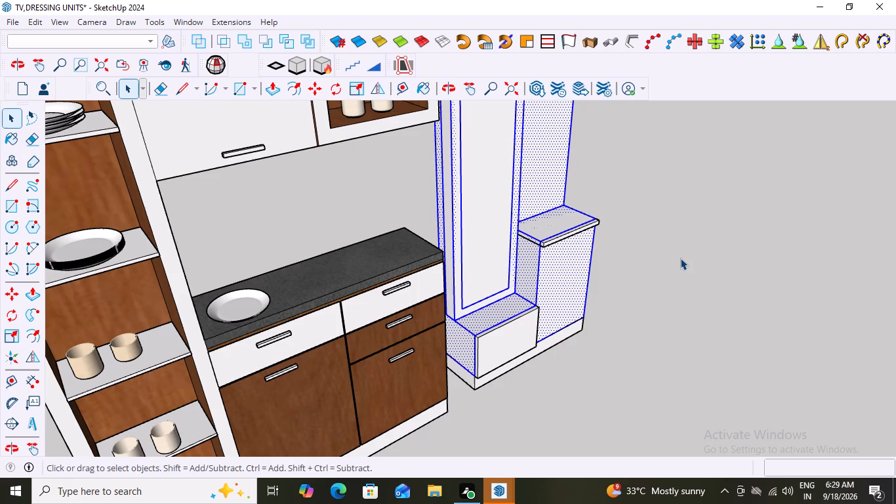
middle_click_drag(692, 250, 535, 195)
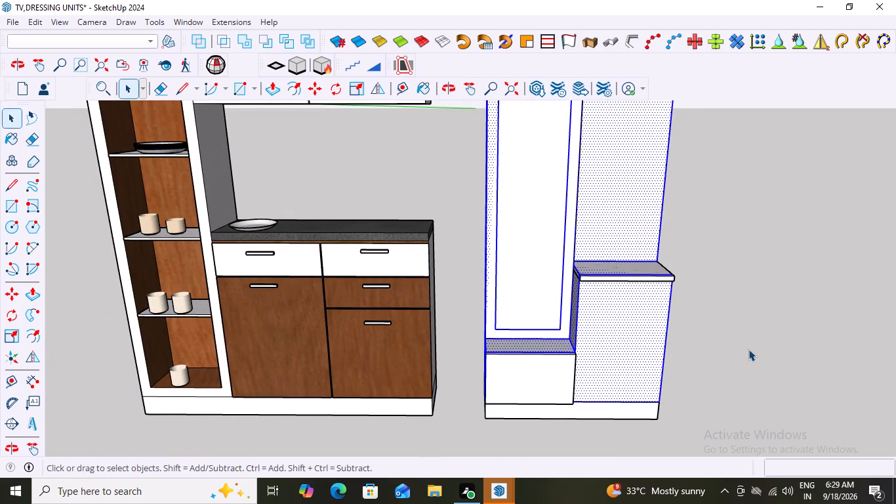
Undo the slab's lowering, its 1" front overhang and the original slab extrusion, back to the bare side cabinet top.
key("space")
key("ctrl+z")
key("ctrl+z")
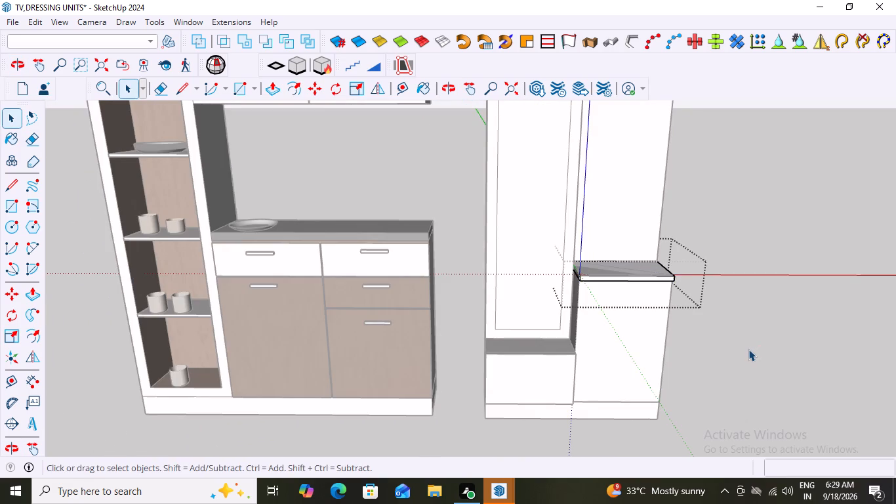
key("ctrl+z")
key("ctrl+z")
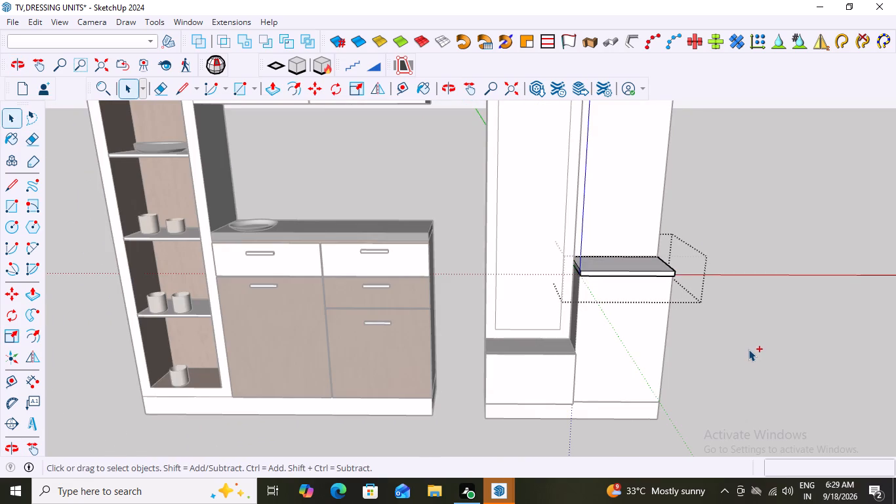
key("ctrl+z")
key("ctrl+z")
key("ctrl+z")
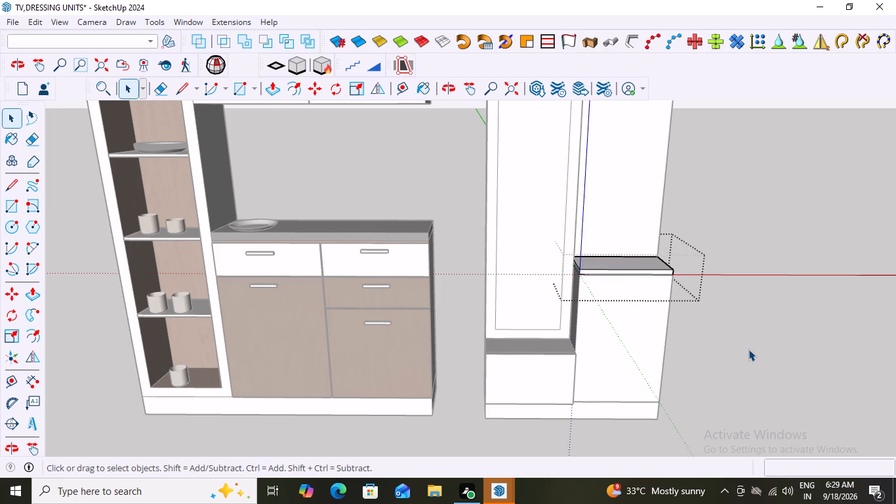
key("ctrl+z")
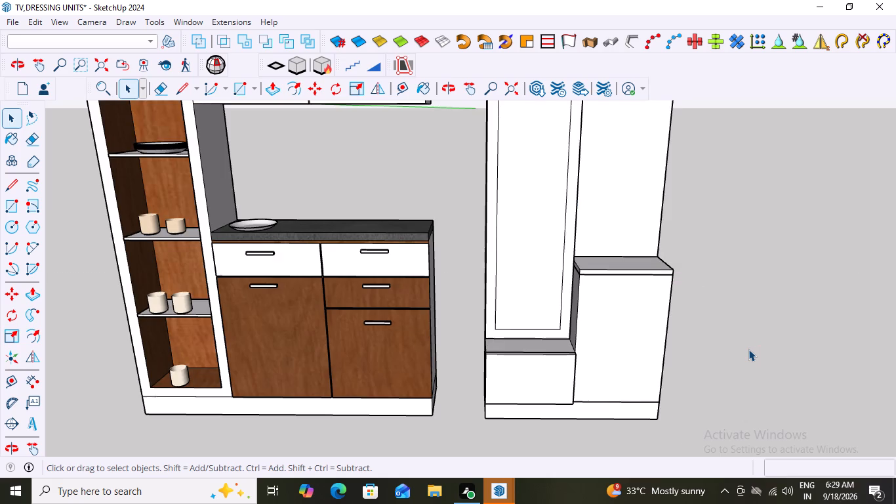
key("ctrl+z")
key("ctrl+z")
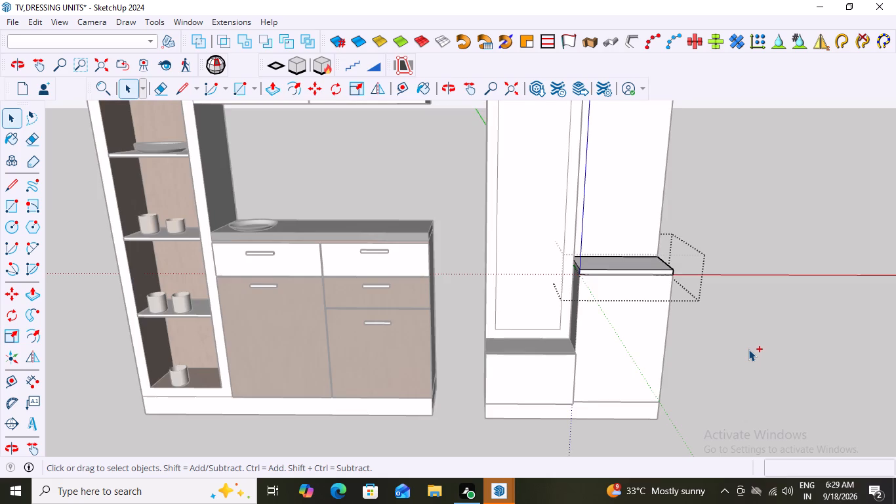
key("ctrl+z")
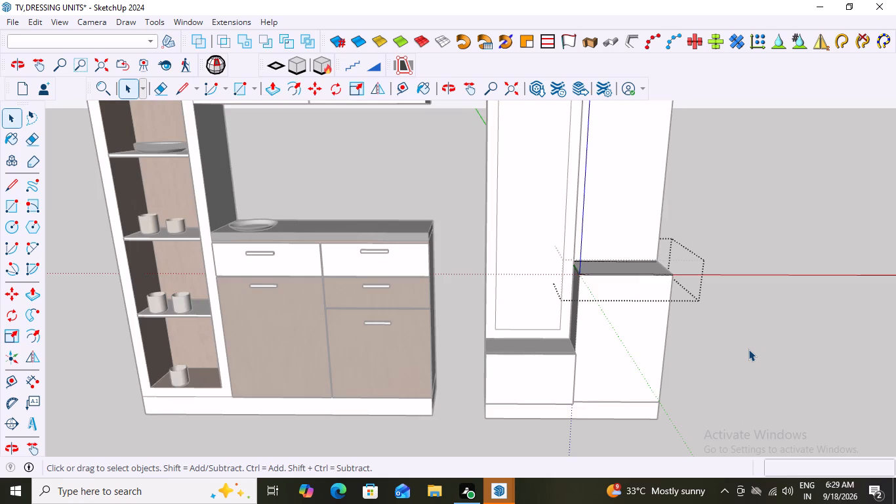
key("ctrl+z")
key("space")
left_click(709, 312)
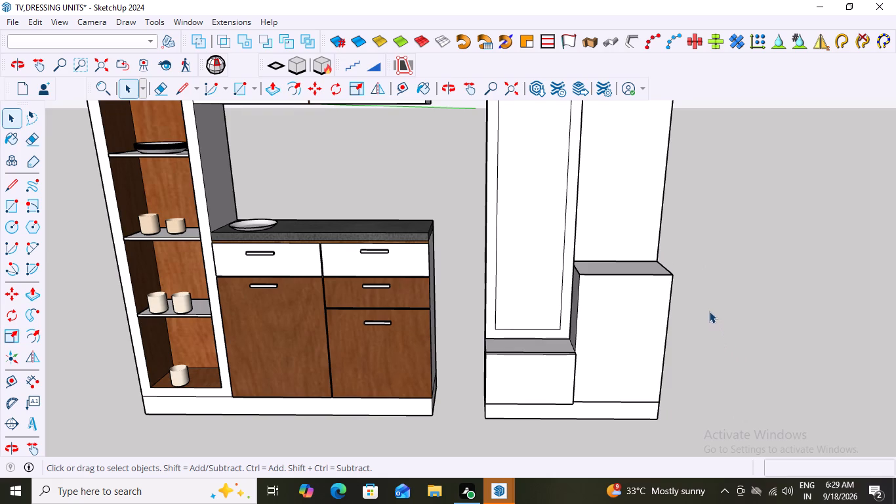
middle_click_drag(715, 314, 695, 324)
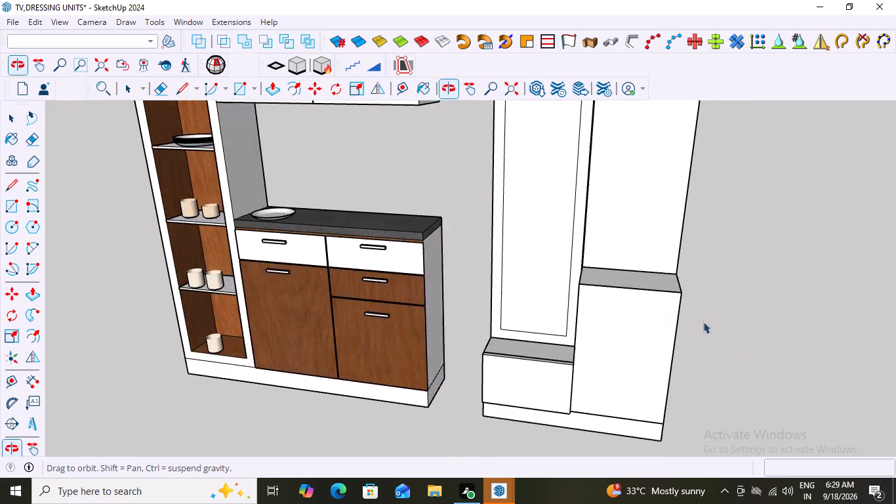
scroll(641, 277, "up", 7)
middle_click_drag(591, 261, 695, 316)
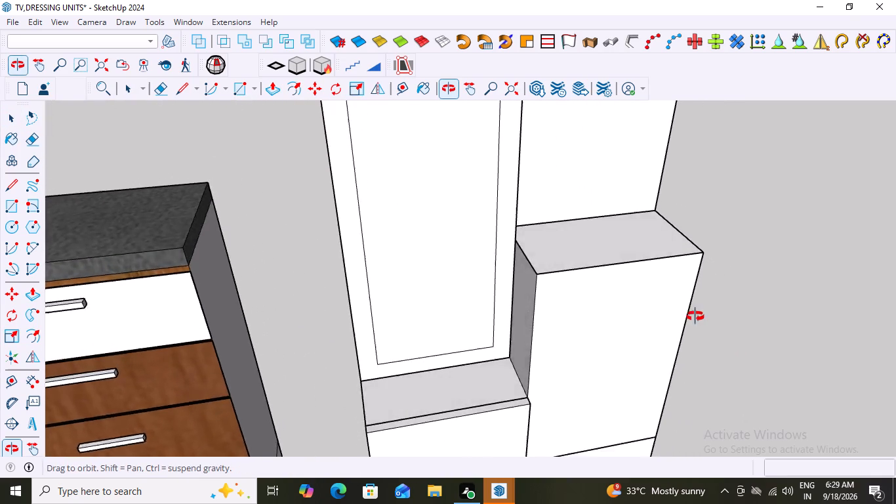
Examine the side cabinet's bare top and its junction with the dressing unit's back panel and mirror frame from several angles.
middle_click_drag(695, 316, 715, 300)
middle_click_drag(626, 264, 508, 259)
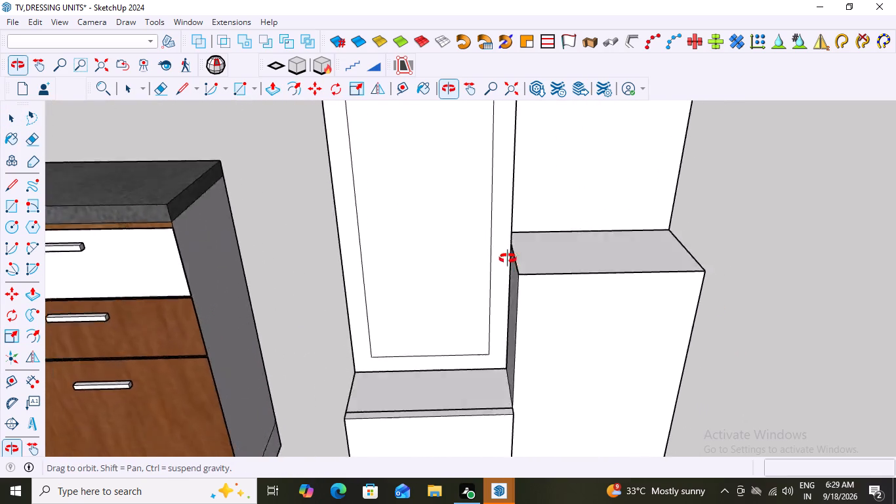
middle_click_drag(508, 259, 243, 208)
scroll(527, 337, "down", 14)
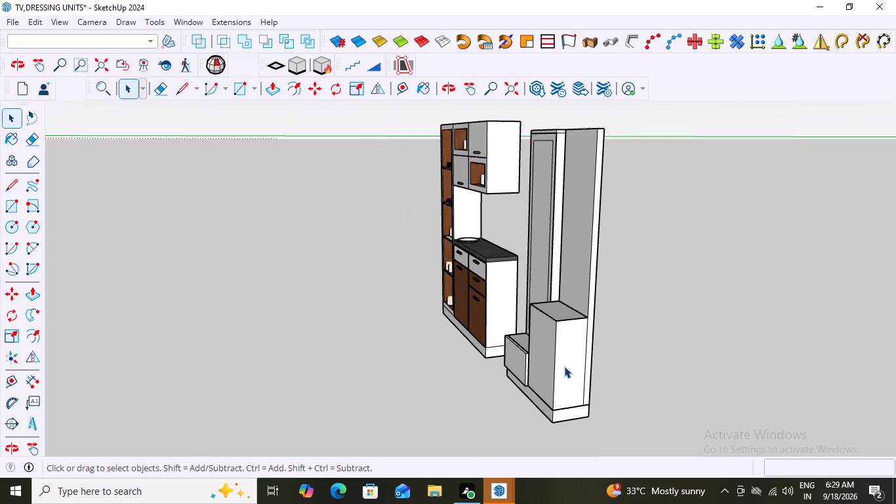
scroll(537, 379, "down", 5)
middle_click_drag(518, 403, 785, 365)
scroll(556, 309, "up", 3)
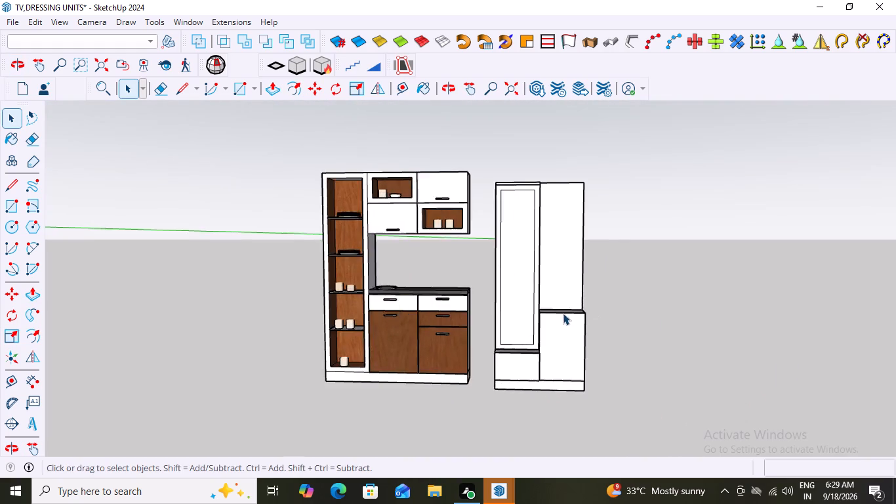
scroll(563, 313, "up", 8)
middle_click_drag(550, 336, 695, 385)
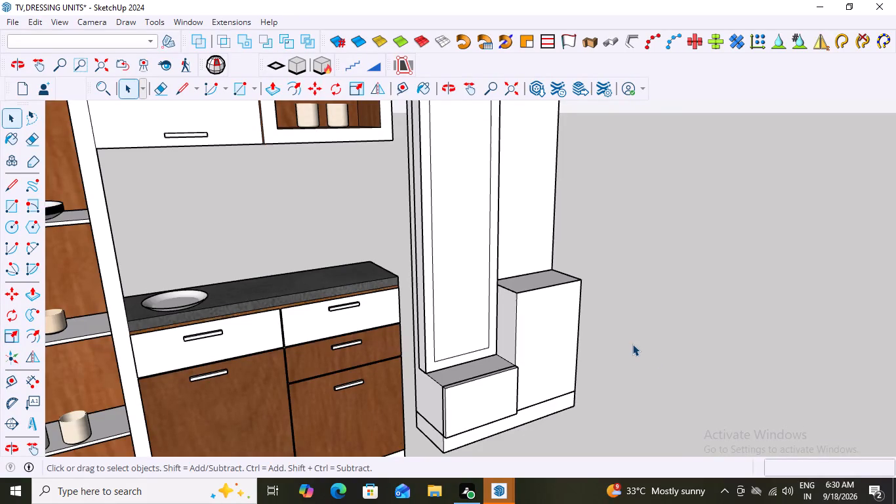
middle_click_drag(632, 344, 443, 376)
scroll(660, 308, "up", 2)
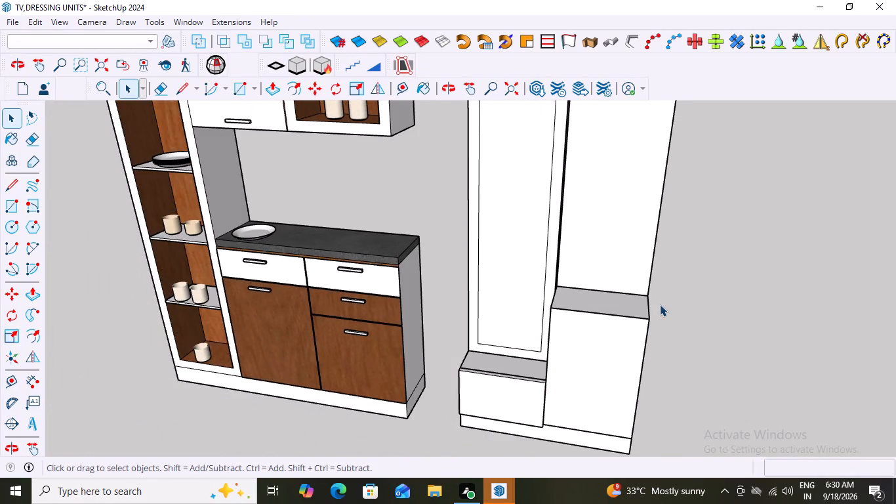
scroll(660, 304, "up", 3)
middle_click_drag(583, 323, 709, 323)
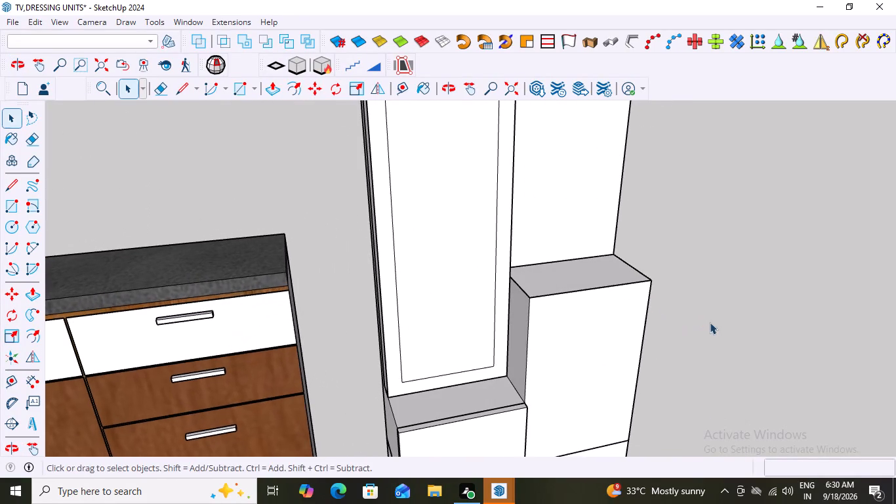
middle_click_drag(589, 309, 352, 312)
scroll(524, 345, "down", 7)
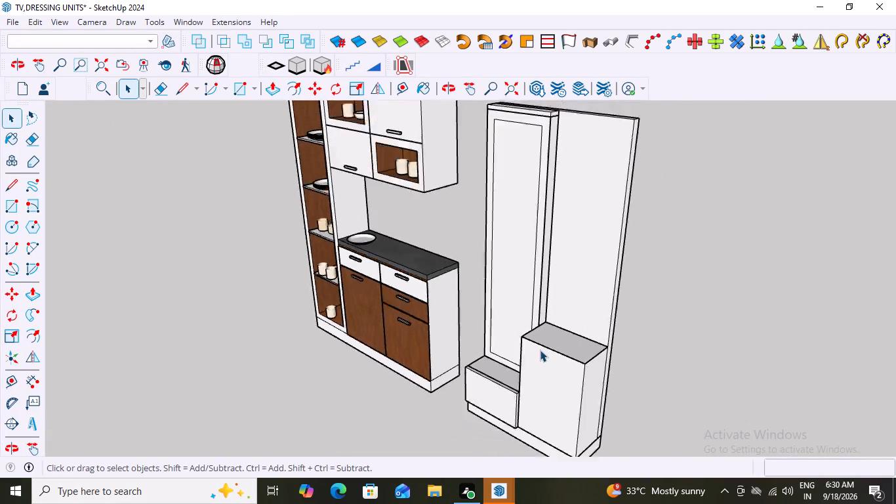
scroll(540, 350, "down", 9)
middle_click_drag(529, 382, 701, 367)
scroll(528, 304, "up", 2)
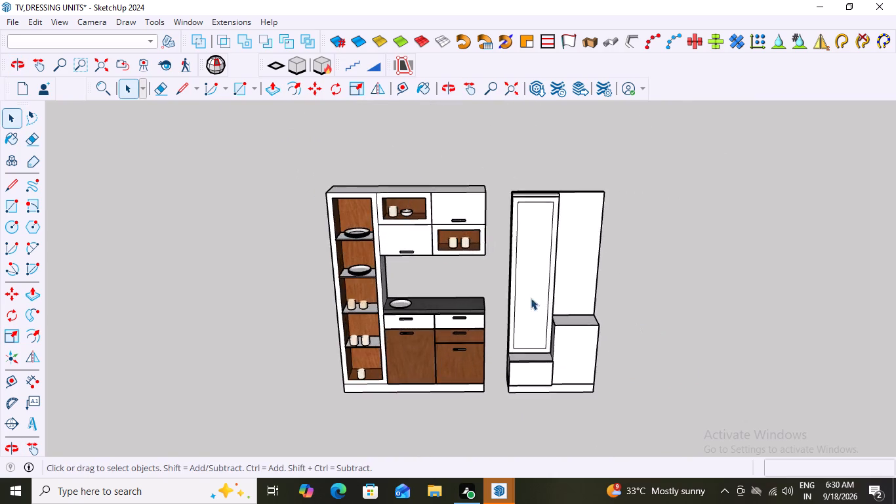
scroll(531, 298, "up", 16)
middle_click_drag(546, 332, 554, 363)
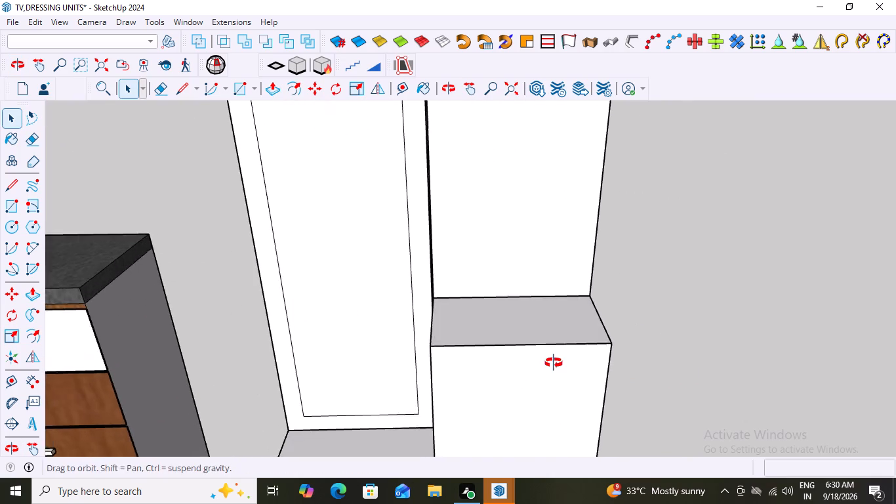
middle_click_drag(554, 363, 559, 373)
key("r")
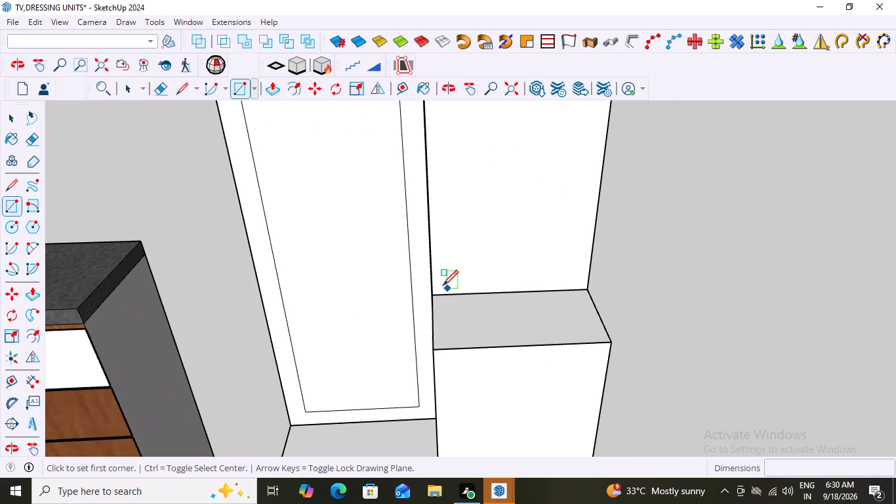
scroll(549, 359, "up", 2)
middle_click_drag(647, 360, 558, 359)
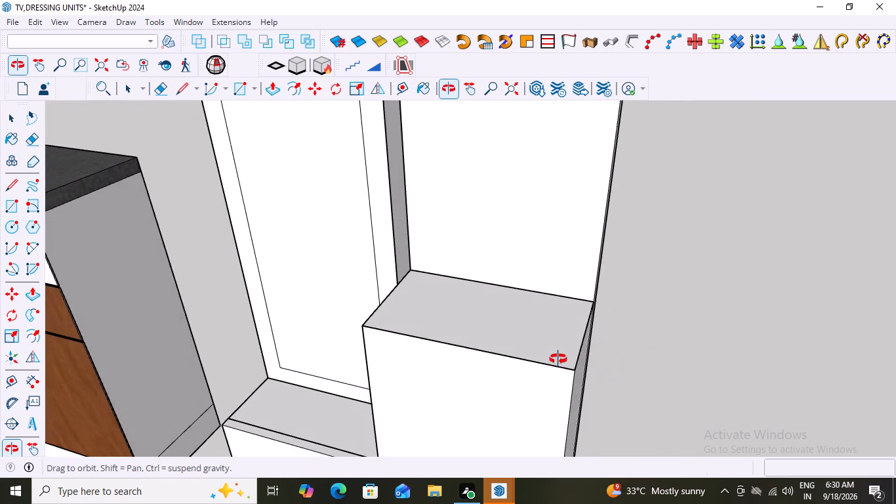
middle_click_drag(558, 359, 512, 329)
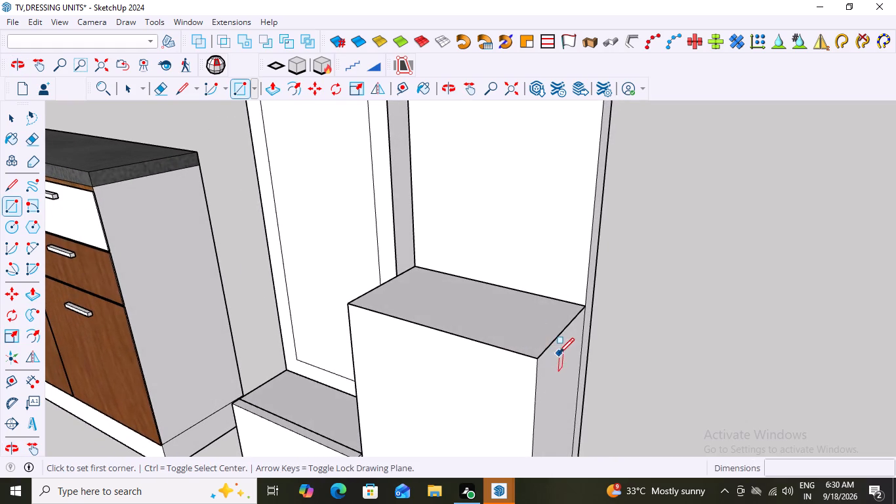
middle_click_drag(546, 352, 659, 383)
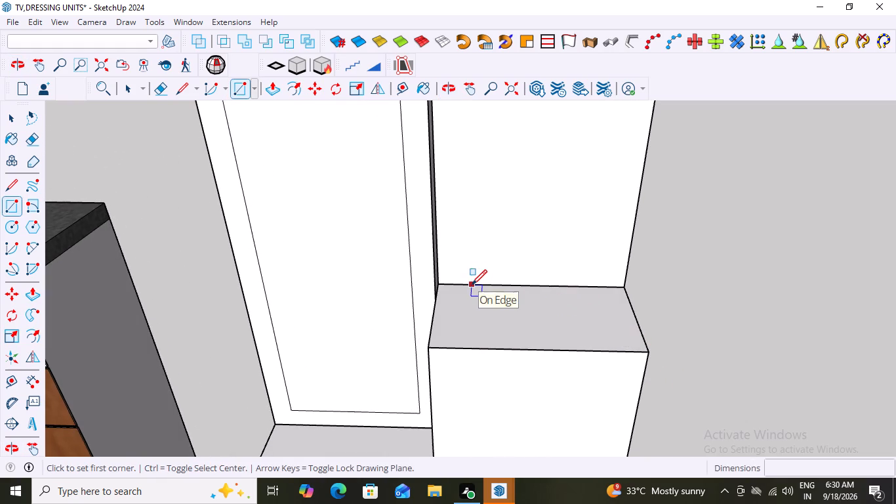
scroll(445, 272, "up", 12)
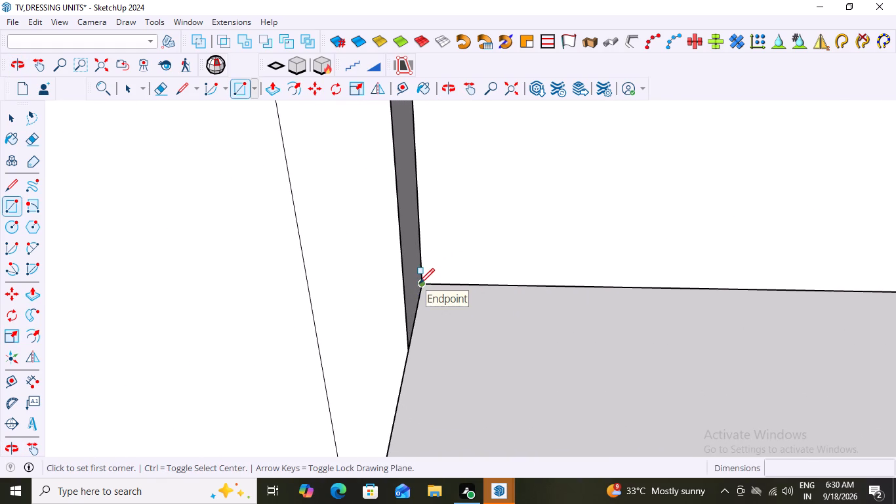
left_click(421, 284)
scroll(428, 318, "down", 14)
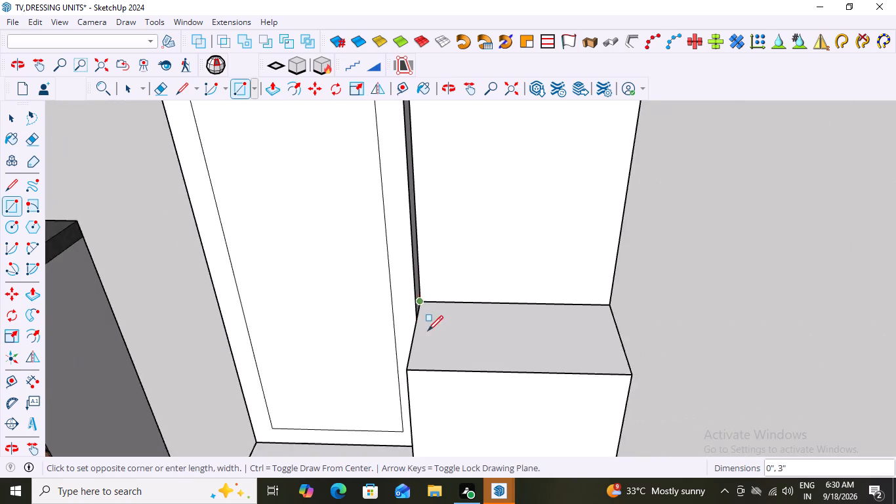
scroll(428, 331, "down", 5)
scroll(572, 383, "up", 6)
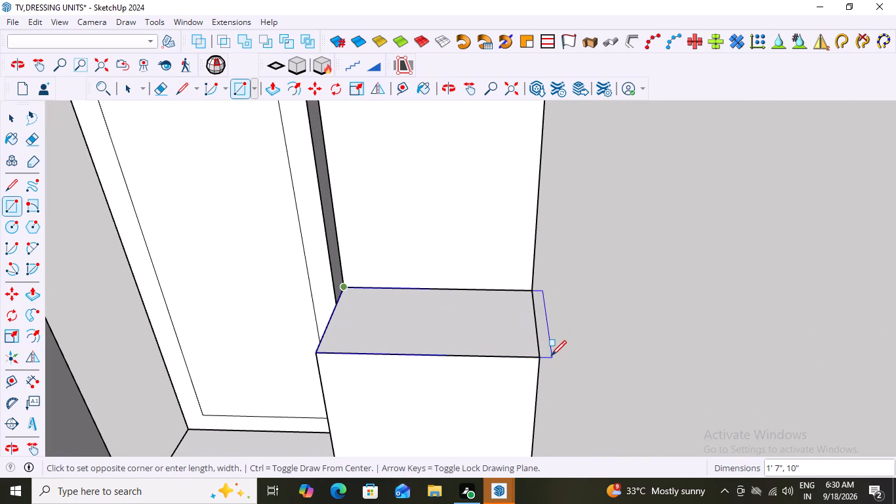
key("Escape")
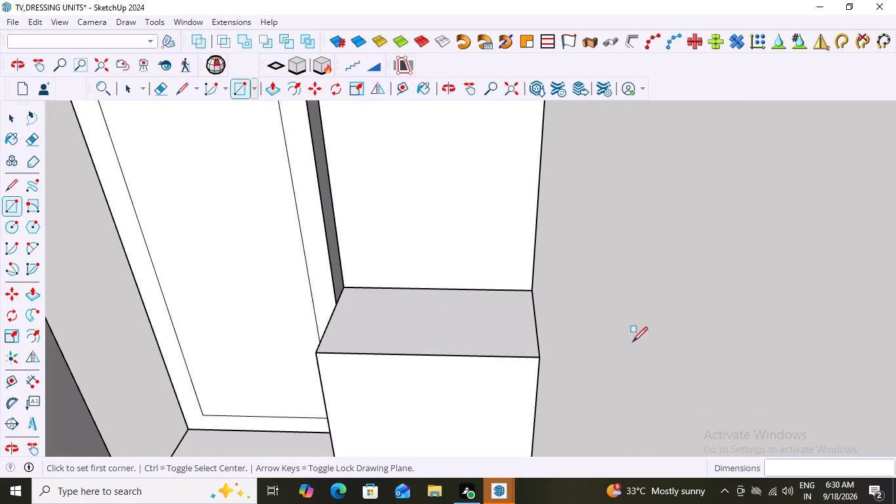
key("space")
Extrude the side cabinet's grouped top face 1" downward into the cabinet to form a slab, and finish editing its group.
middle_click_drag(607, 345, 662, 303)
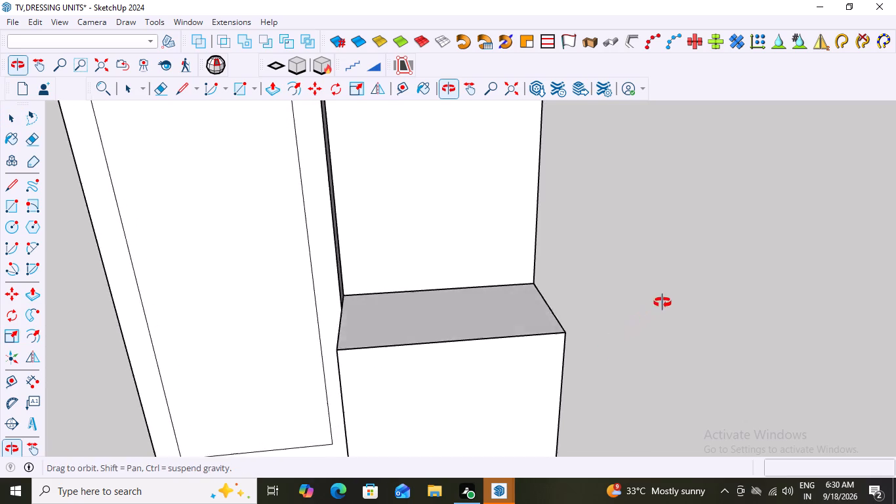
middle_click_drag(662, 303, 688, 289)
scroll(690, 289, "down", 3)
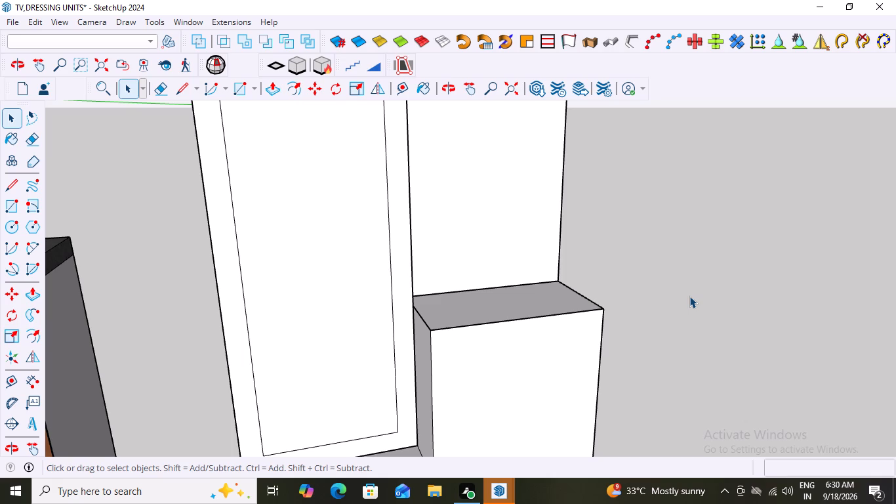
left_click(502, 303)
left_click(502, 303)
double_click(502, 303)
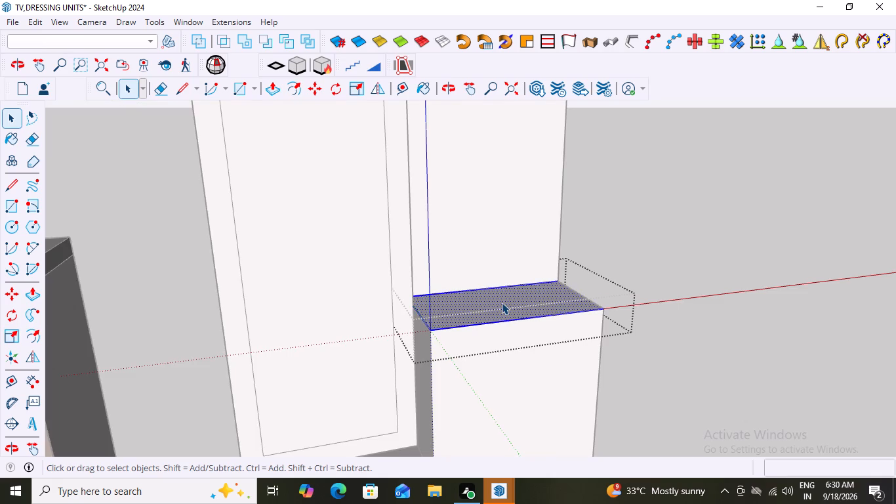
key("p")
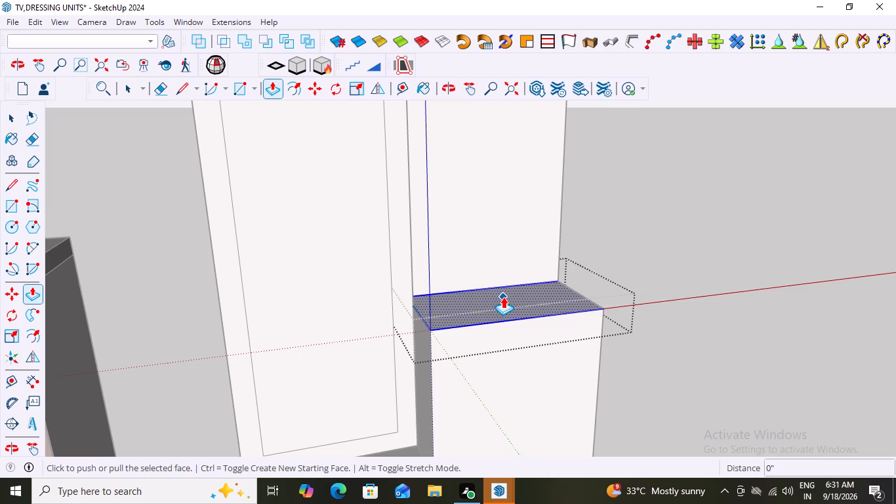
left_click(503, 297)
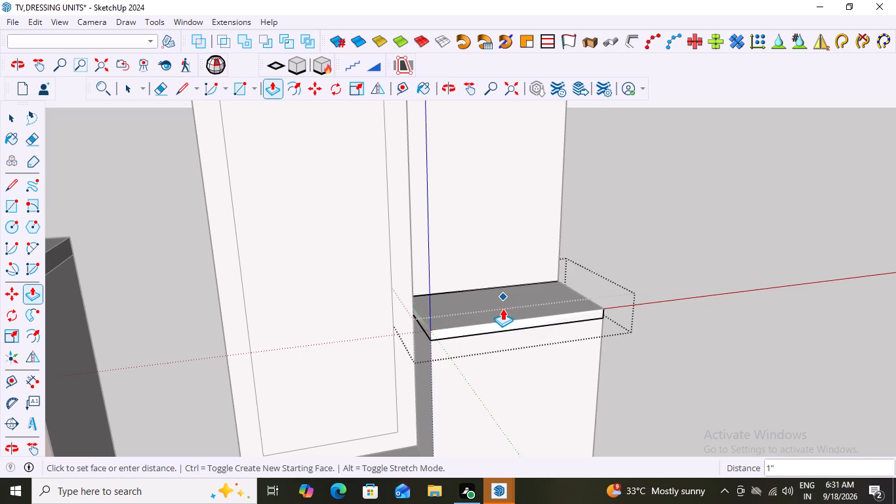
left_click(502, 308)
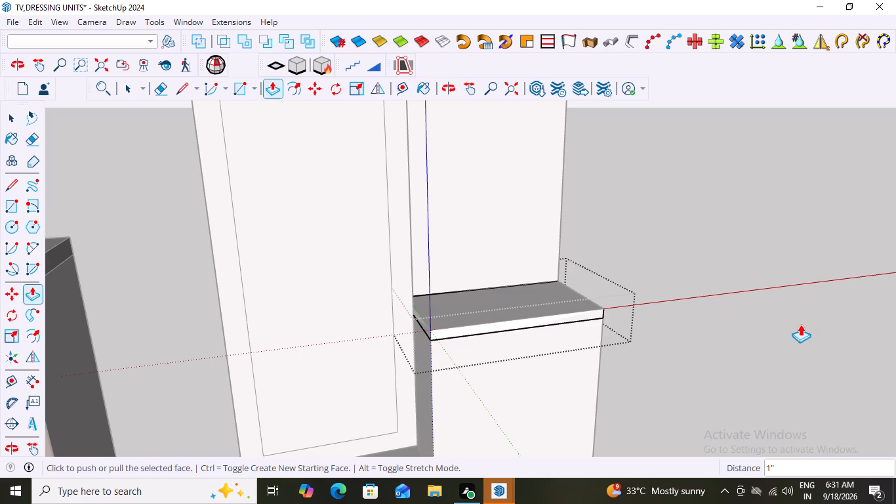
key("space")
left_click(737, 322)
Extrude the front face of the side cabinet's top slab 1" outward to form an overhang, and finish editing its group.
middle_click_drag(715, 334, 511, 255)
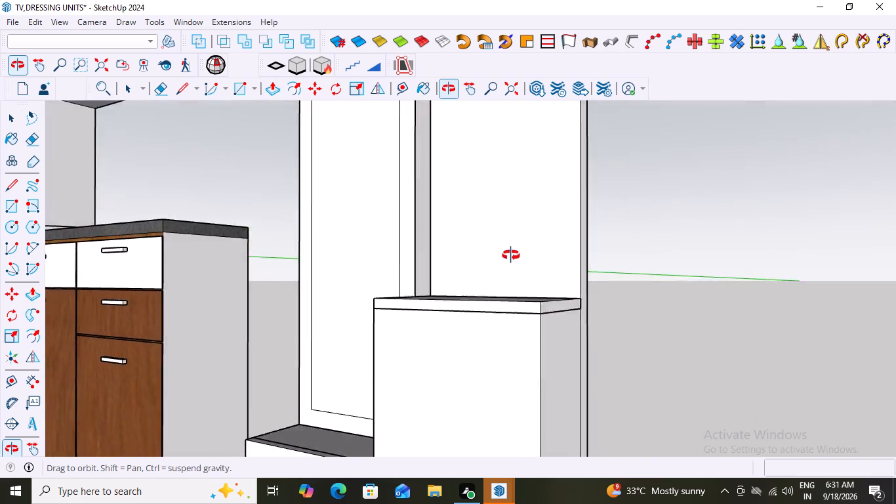
middle_click_drag(511, 255, 706, 293)
middle_click_drag(579, 331, 619, 344)
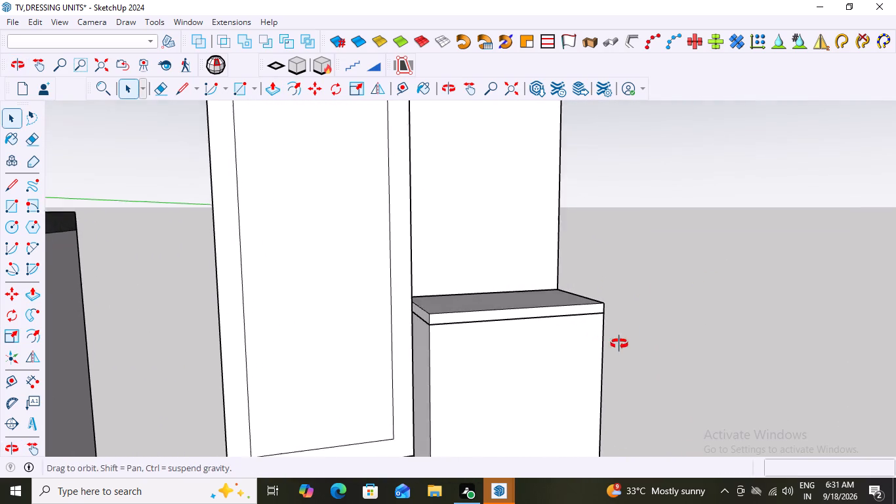
middle_click_drag(619, 344, 648, 350)
scroll(542, 355, "up", 3)
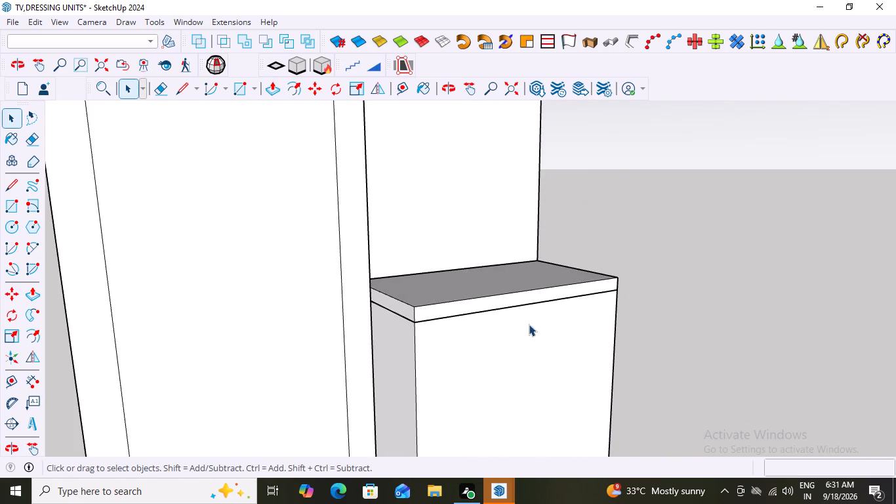
left_click(510, 301)
left_click(510, 301)
left_click(510, 301)
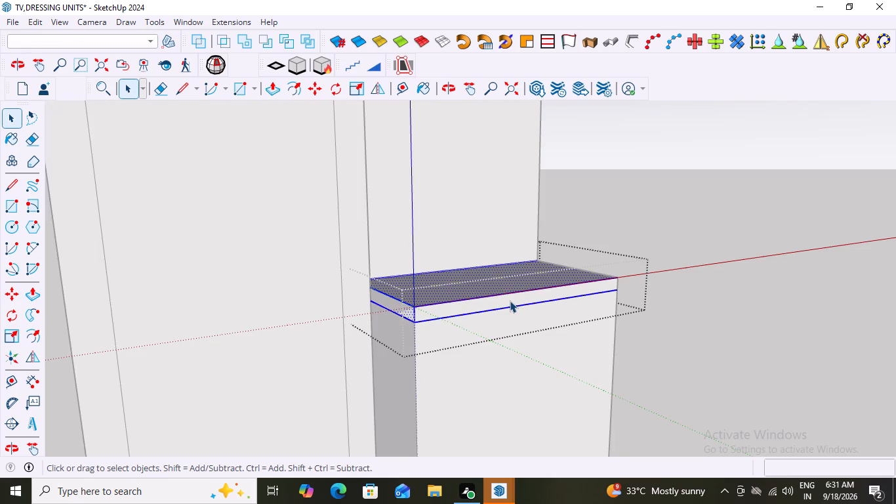
double_click(510, 301)
left_click(473, 303)
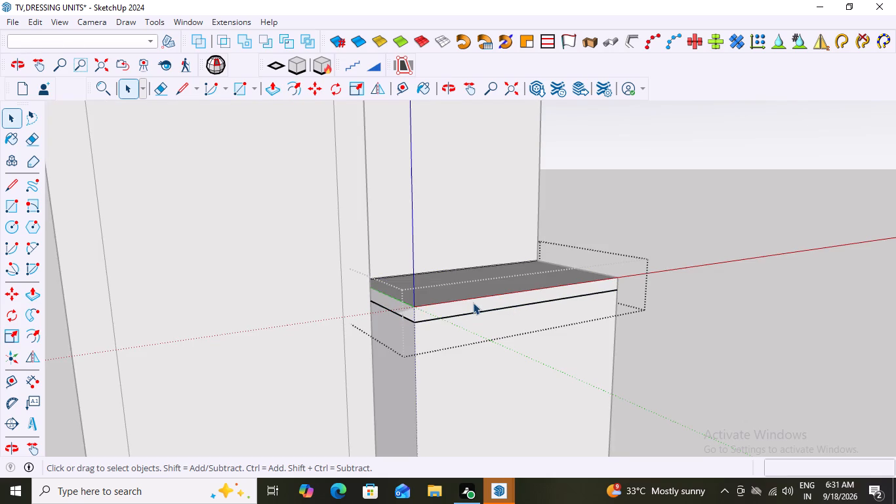
left_click(474, 303)
left_click(474, 304)
left_click(474, 304)
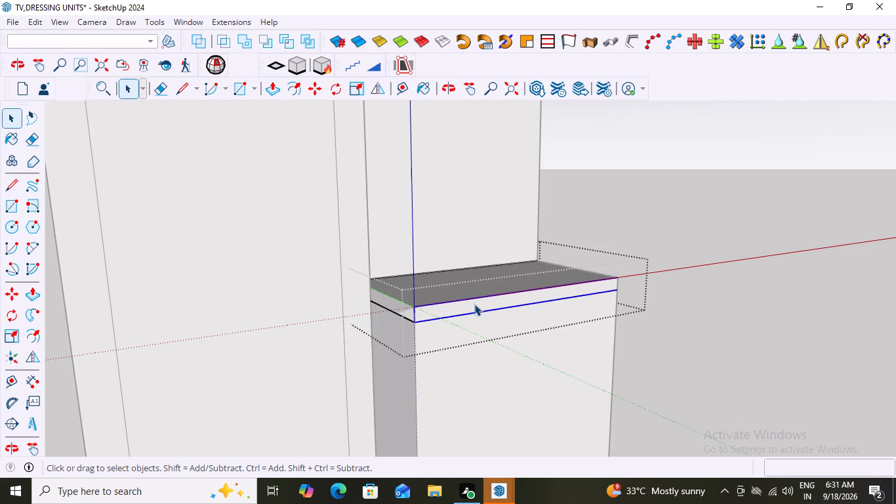
key("p")
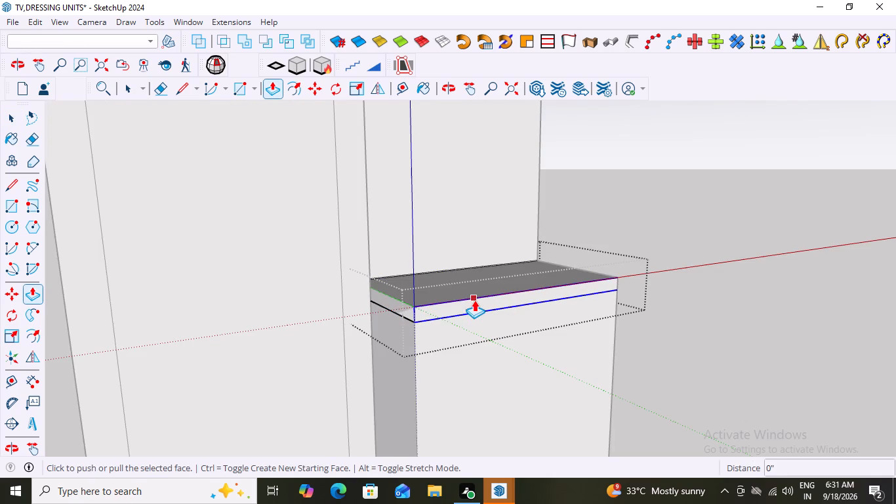
left_click(474, 299)
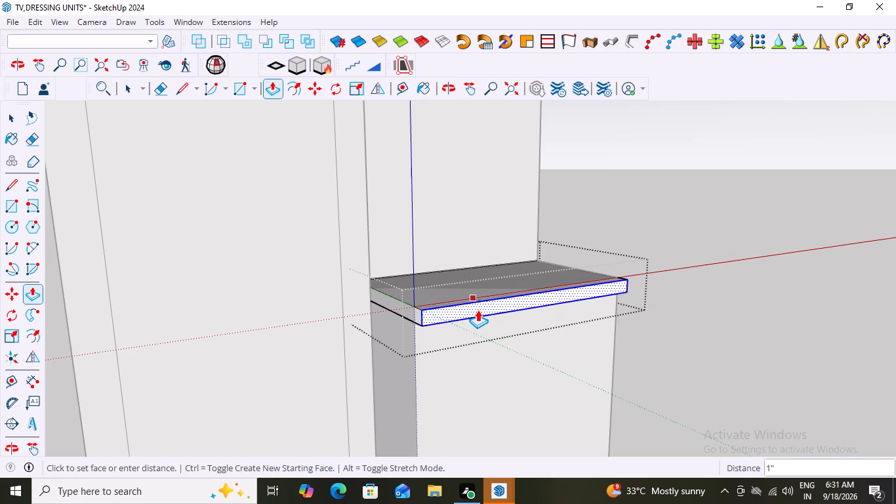
key("1")
key("shift+quotedbl")
key("Return")
key("space")
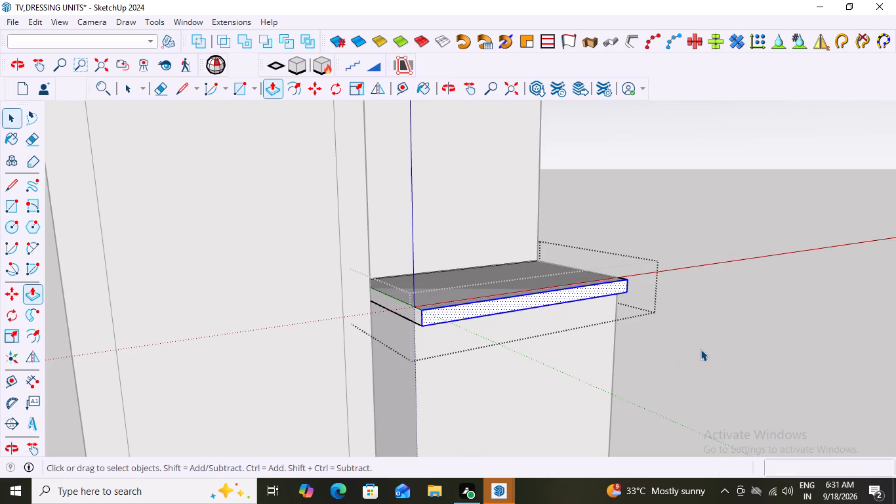
left_click(700, 348)
middle_click(717, 347)
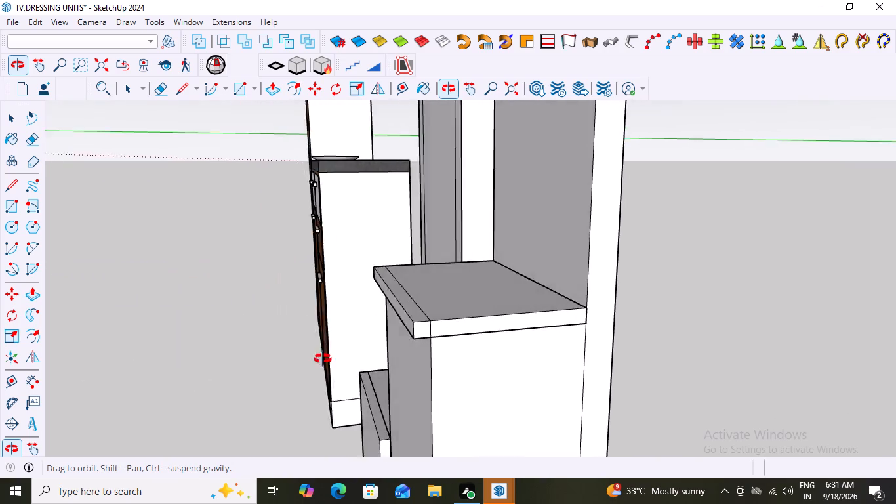
scroll(596, 352, "down", 8)
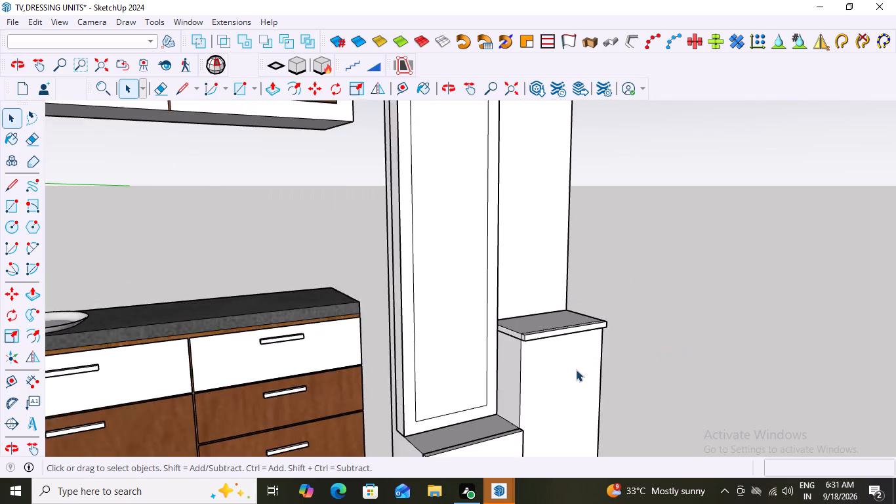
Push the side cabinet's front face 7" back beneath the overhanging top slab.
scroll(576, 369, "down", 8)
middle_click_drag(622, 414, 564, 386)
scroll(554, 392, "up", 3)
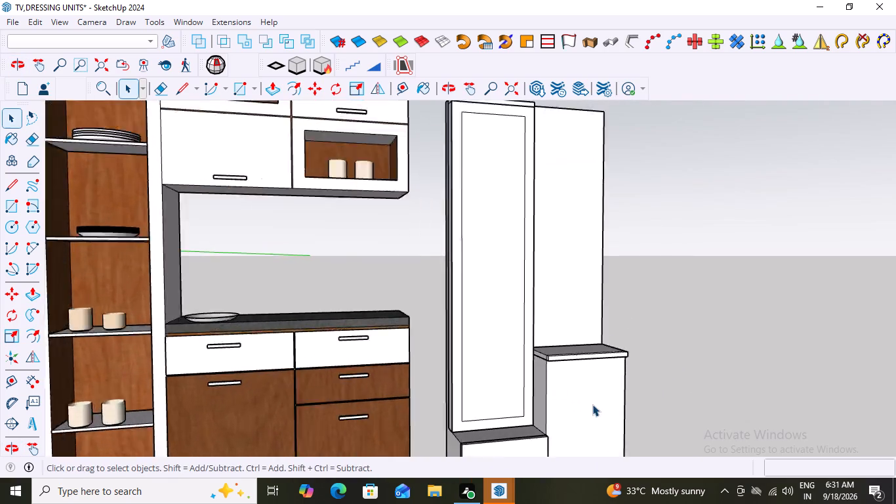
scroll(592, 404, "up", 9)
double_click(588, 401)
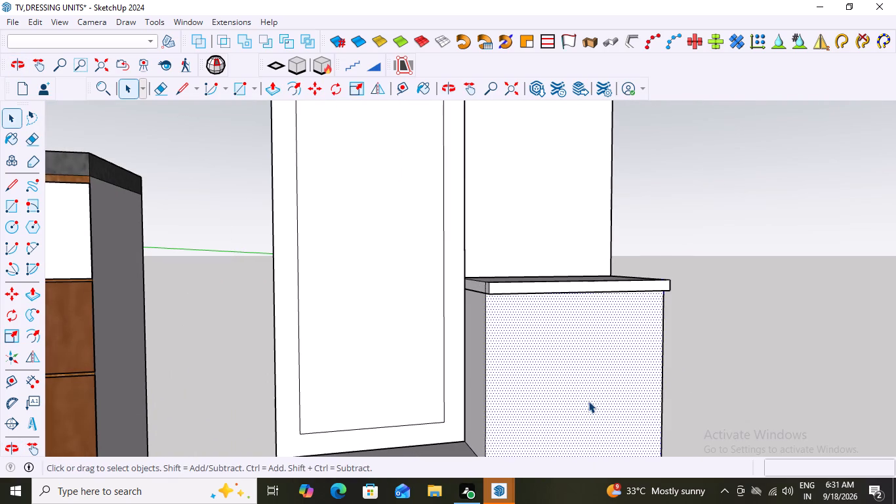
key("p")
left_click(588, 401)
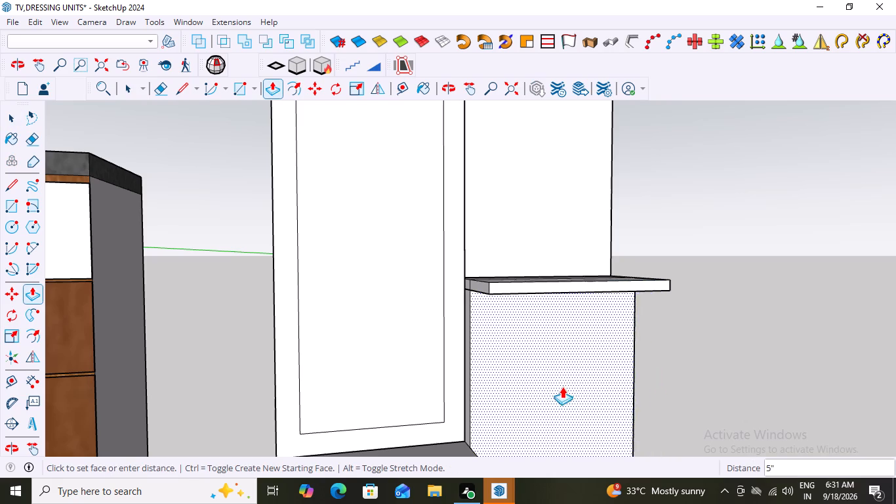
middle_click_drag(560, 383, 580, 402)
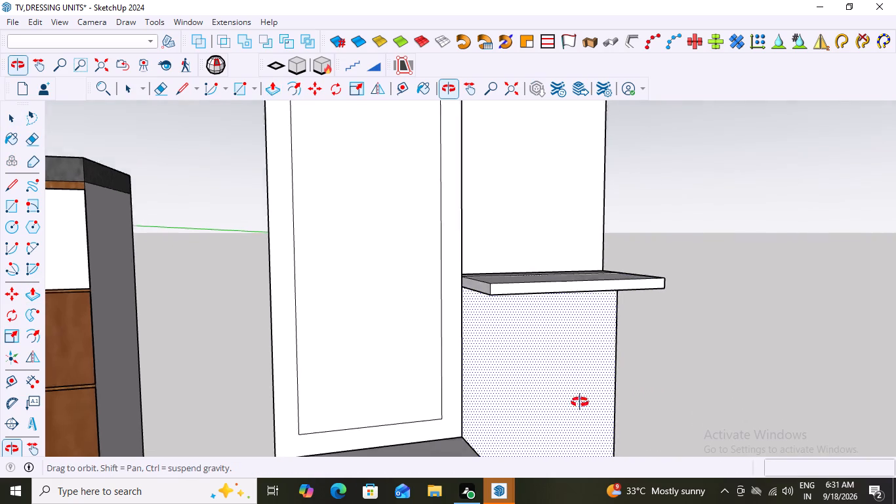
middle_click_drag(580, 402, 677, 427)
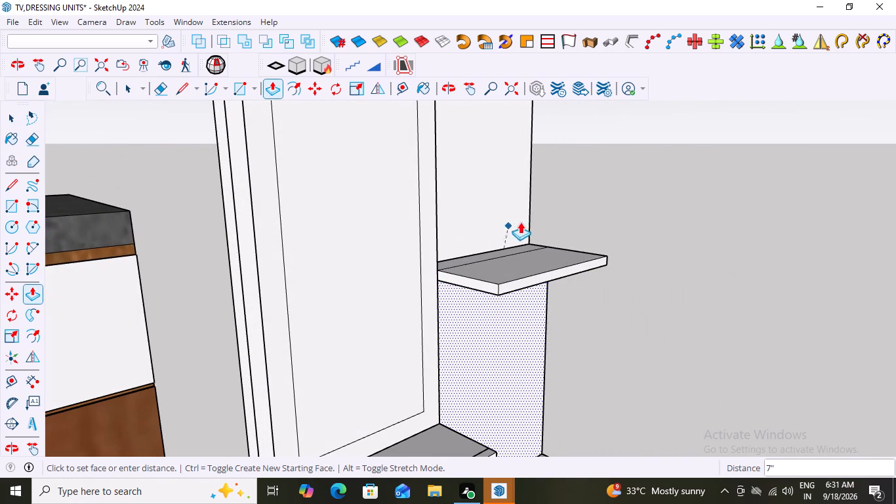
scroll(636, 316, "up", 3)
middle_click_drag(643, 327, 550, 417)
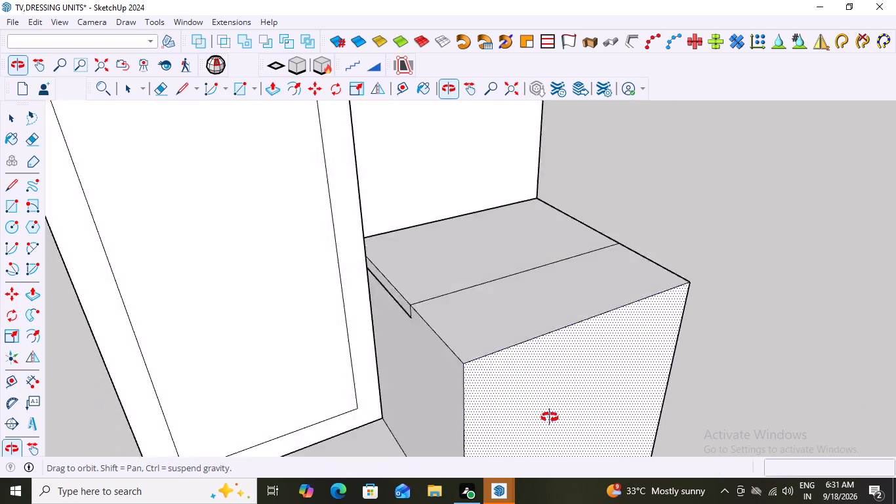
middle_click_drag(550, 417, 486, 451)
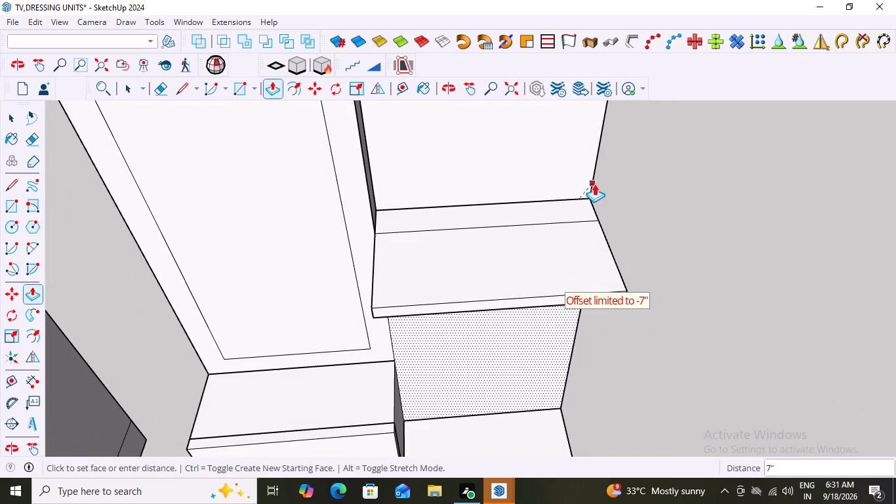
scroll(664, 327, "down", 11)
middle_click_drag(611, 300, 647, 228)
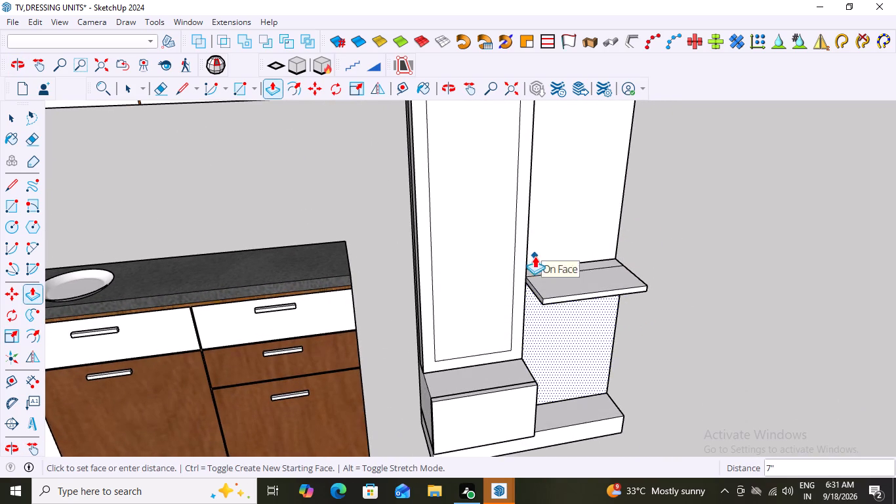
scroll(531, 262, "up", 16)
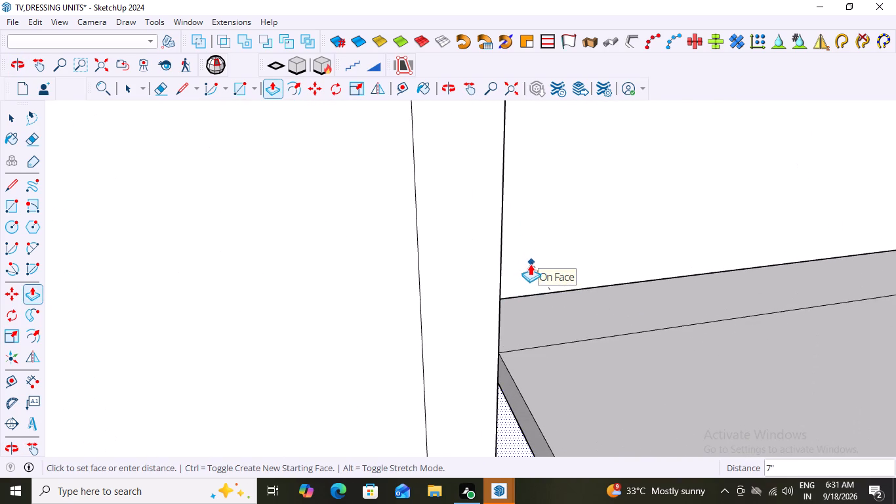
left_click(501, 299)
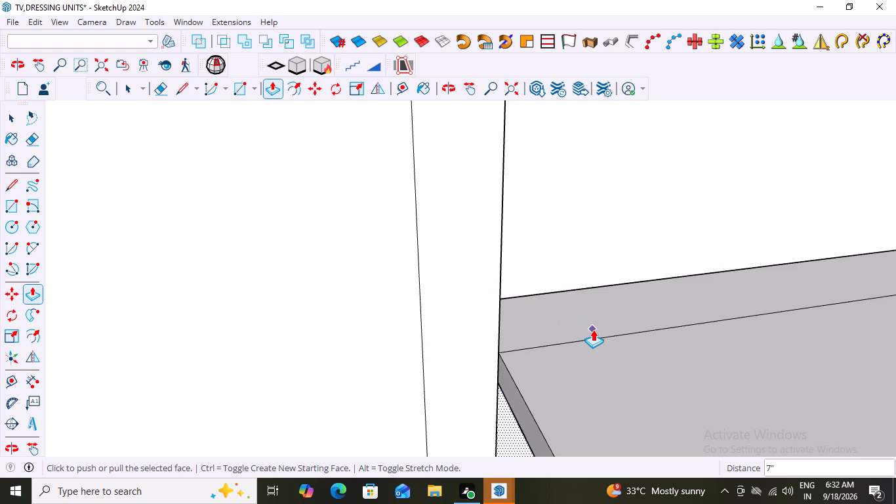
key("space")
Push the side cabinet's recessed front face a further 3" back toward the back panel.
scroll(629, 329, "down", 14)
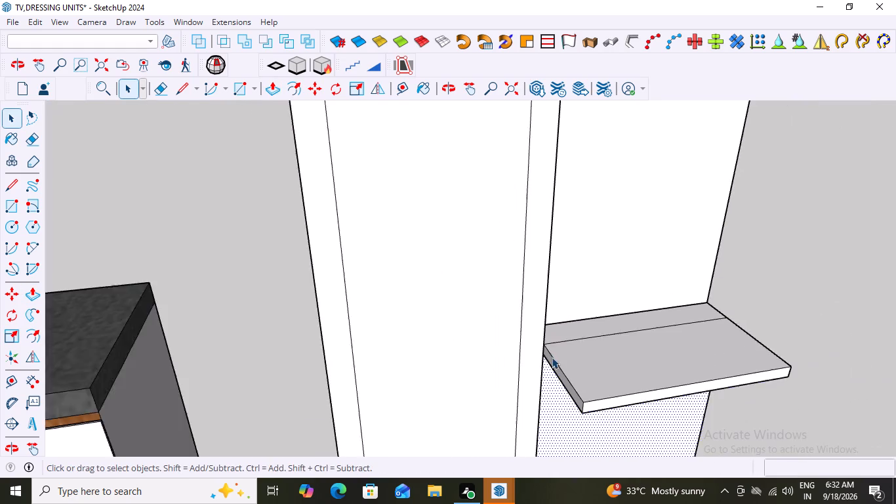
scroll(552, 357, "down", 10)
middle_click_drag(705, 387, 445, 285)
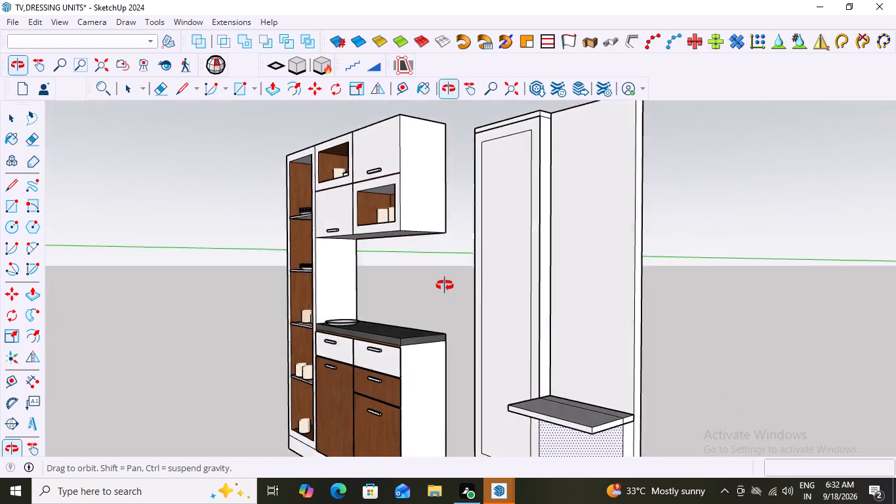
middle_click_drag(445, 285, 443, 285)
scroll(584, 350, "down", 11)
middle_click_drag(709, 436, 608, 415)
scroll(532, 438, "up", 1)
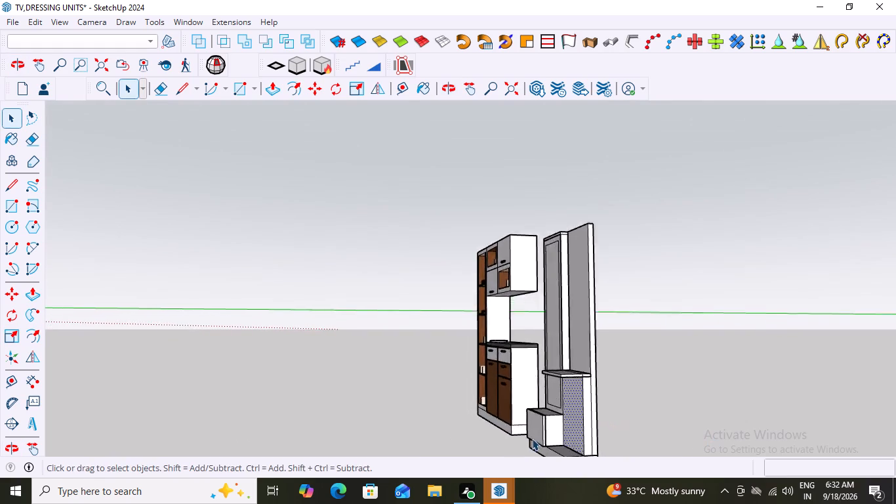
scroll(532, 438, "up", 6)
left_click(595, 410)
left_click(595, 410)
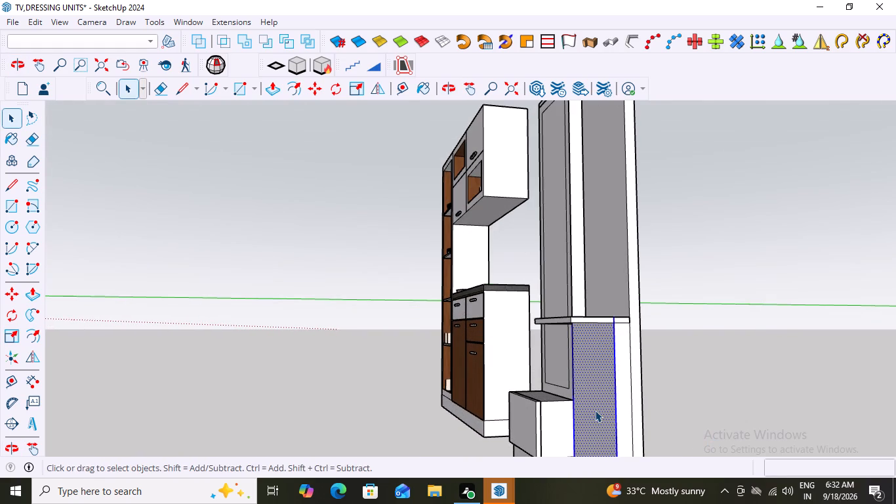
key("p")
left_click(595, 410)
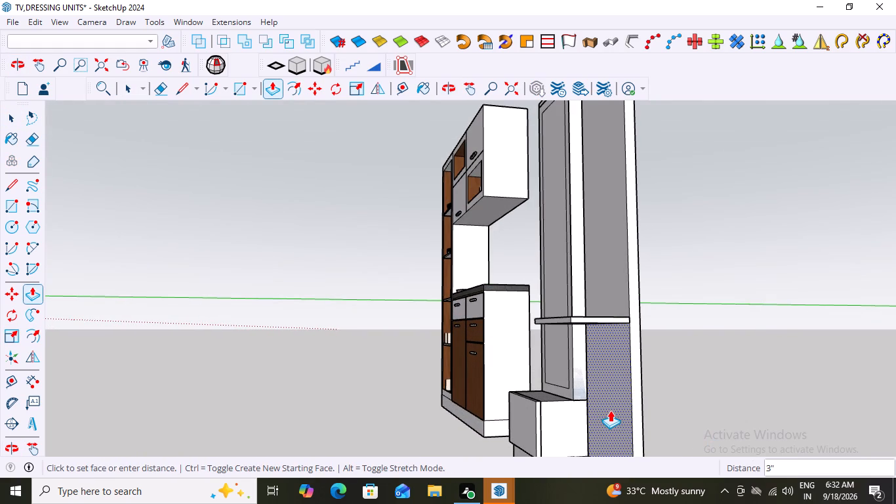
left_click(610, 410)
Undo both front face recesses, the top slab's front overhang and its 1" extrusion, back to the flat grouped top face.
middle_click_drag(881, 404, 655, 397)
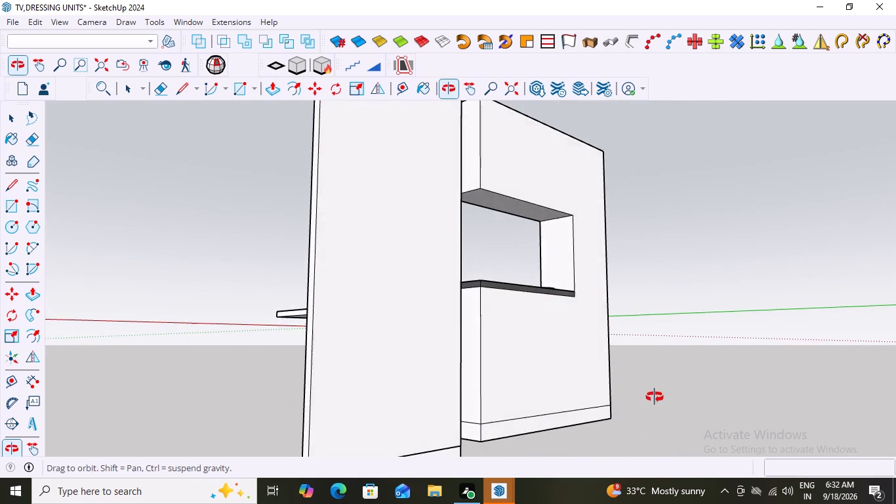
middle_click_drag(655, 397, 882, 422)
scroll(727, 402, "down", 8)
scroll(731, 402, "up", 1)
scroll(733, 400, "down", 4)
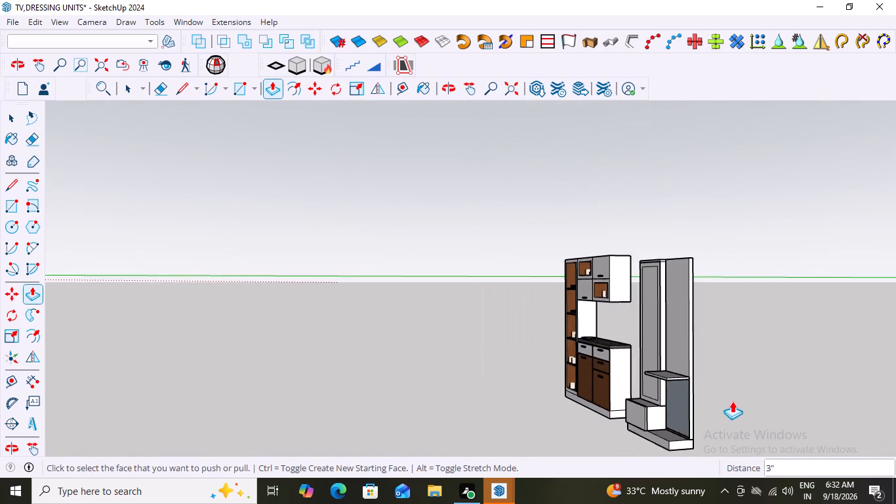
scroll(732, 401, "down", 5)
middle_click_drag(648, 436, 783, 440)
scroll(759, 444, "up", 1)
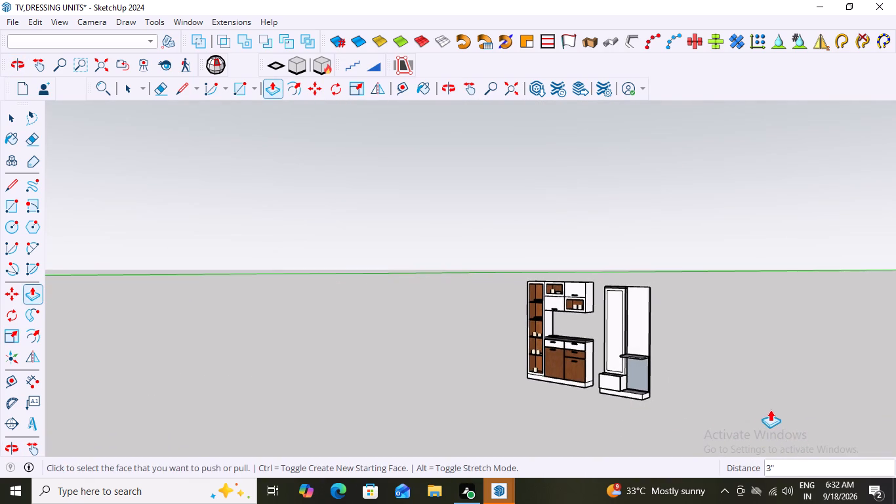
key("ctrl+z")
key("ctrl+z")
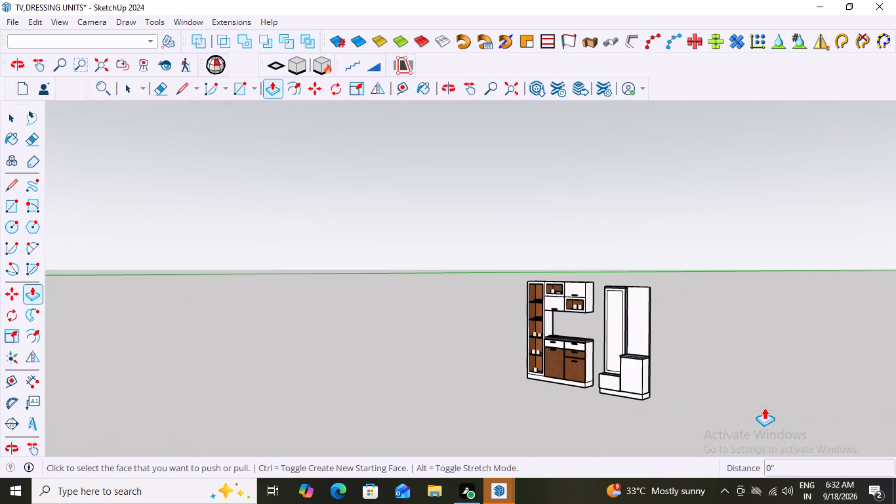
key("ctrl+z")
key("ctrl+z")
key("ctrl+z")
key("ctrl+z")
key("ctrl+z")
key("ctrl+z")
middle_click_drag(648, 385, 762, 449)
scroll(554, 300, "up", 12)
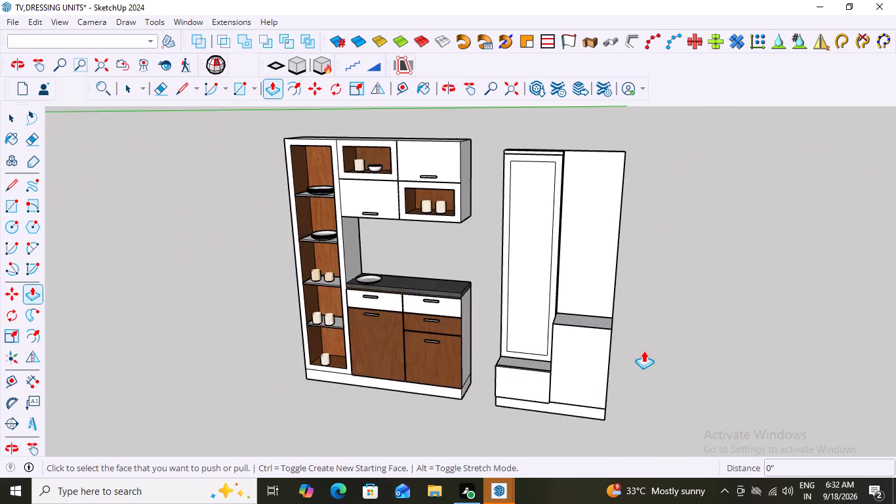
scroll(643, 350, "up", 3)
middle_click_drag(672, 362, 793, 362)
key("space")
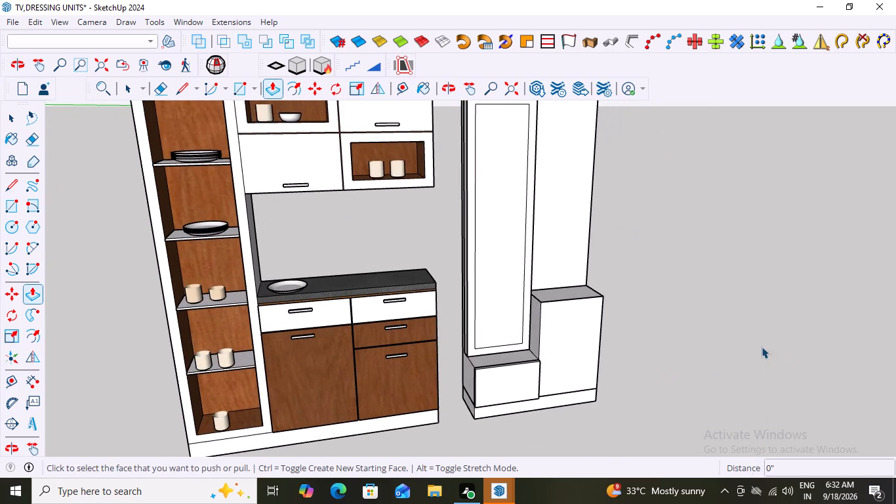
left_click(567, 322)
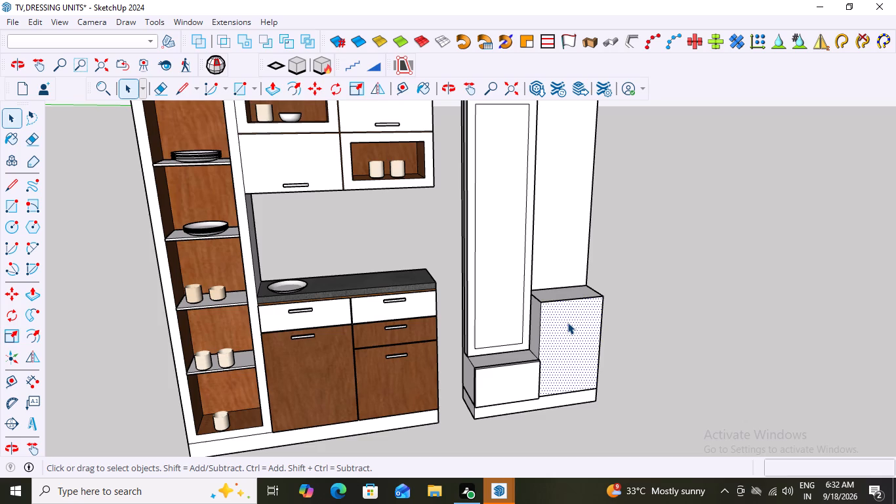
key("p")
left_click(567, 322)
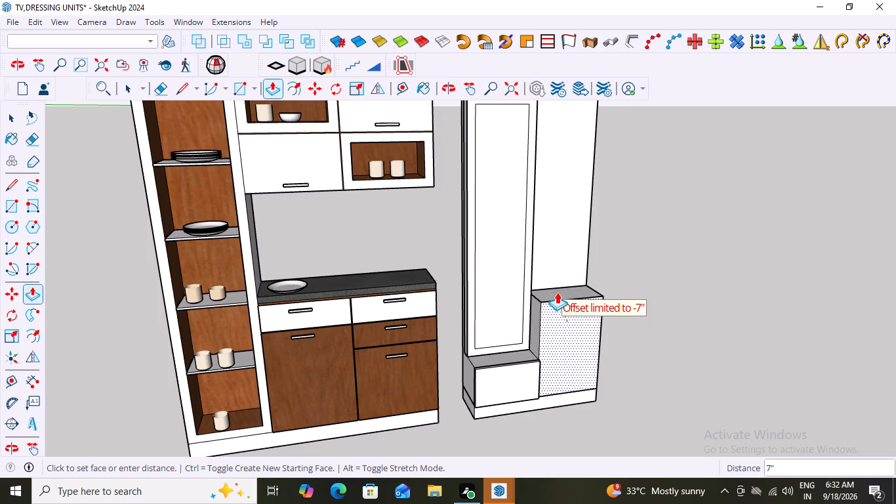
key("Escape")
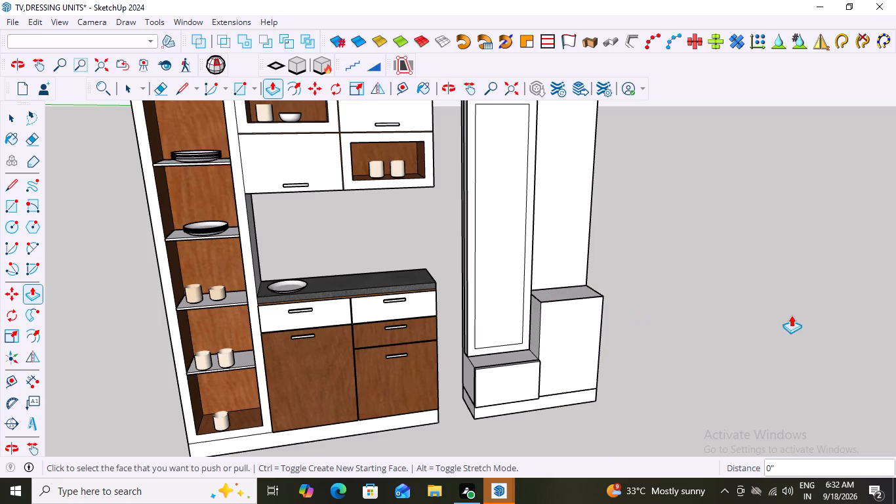
Delete the flat grouped face from the top of the side cabinet.
key("space")
left_click(558, 290)
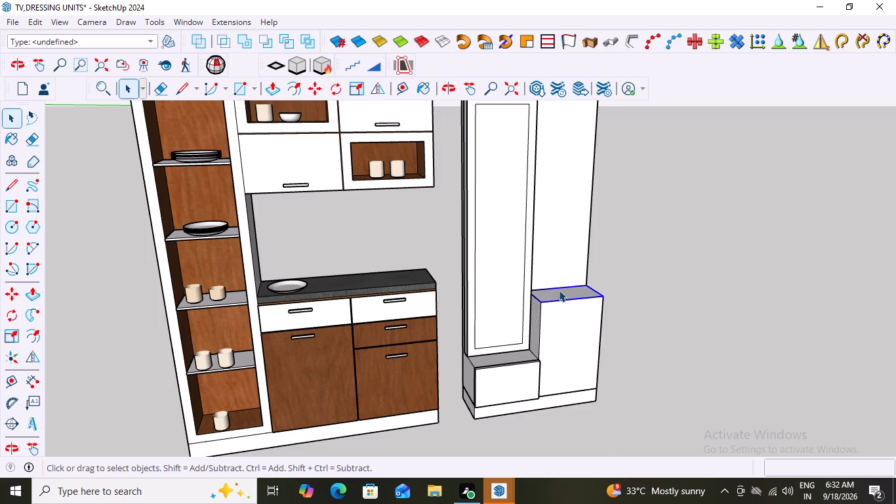
key("Delete")
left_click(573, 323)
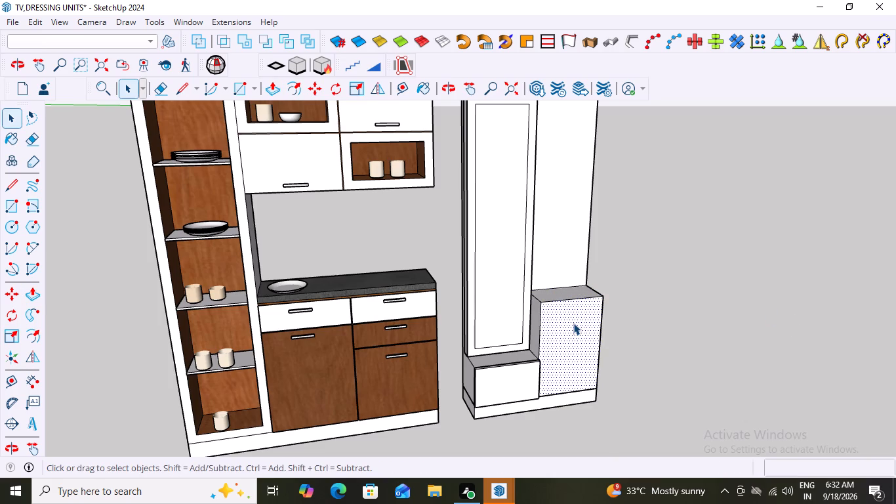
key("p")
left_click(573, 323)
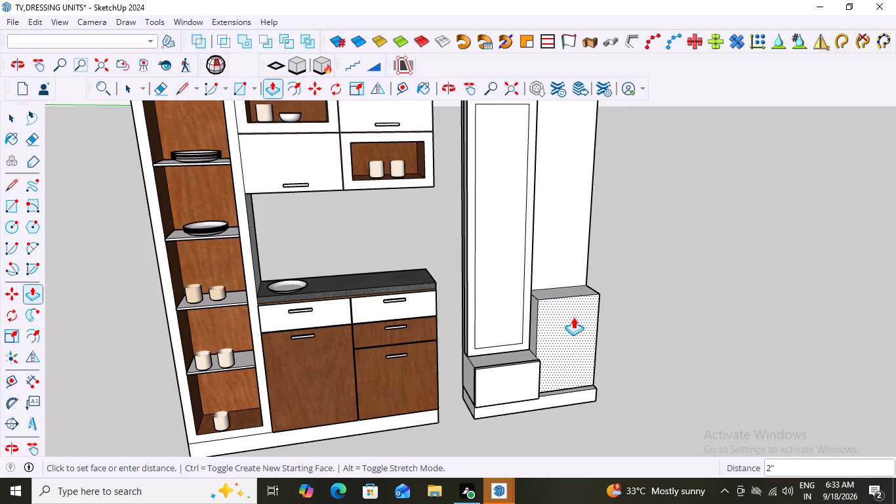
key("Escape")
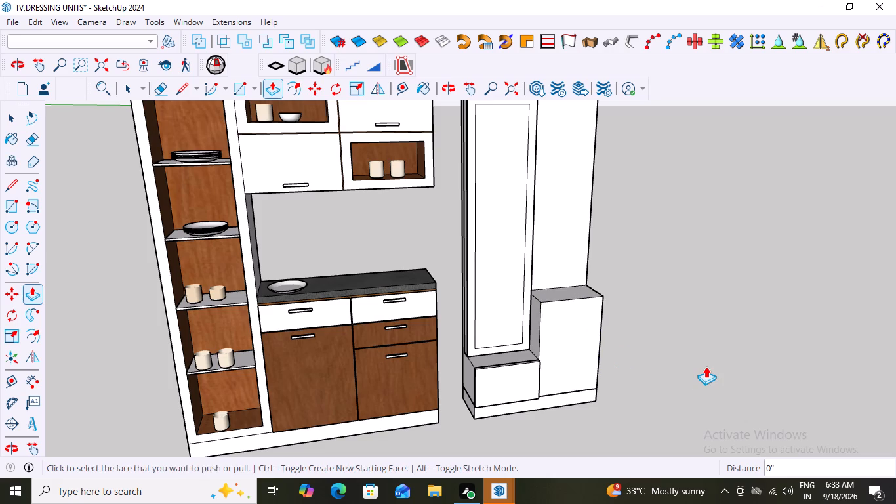
Draw a 1' 6" by 10" rectangle covering the side cabinet's top, from its back corner to the opposite front corner.
key("space")
scroll(688, 363, "down", 8)
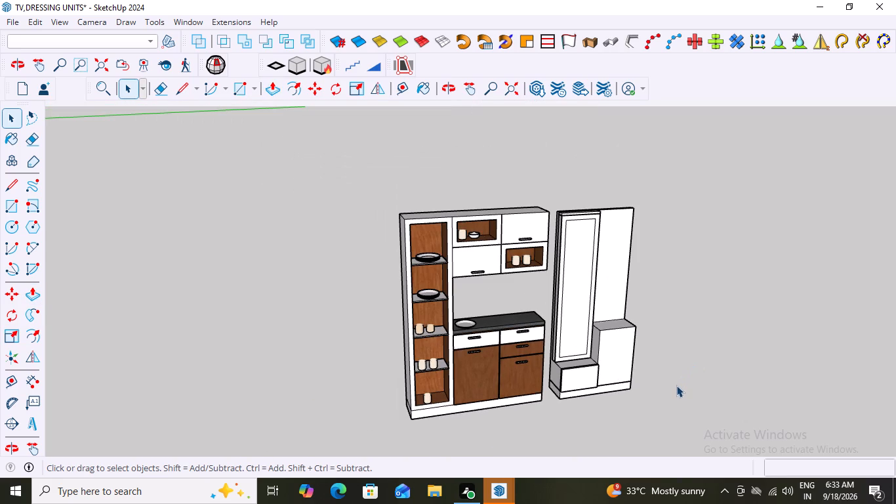
middle_click_drag(651, 341, 569, 409)
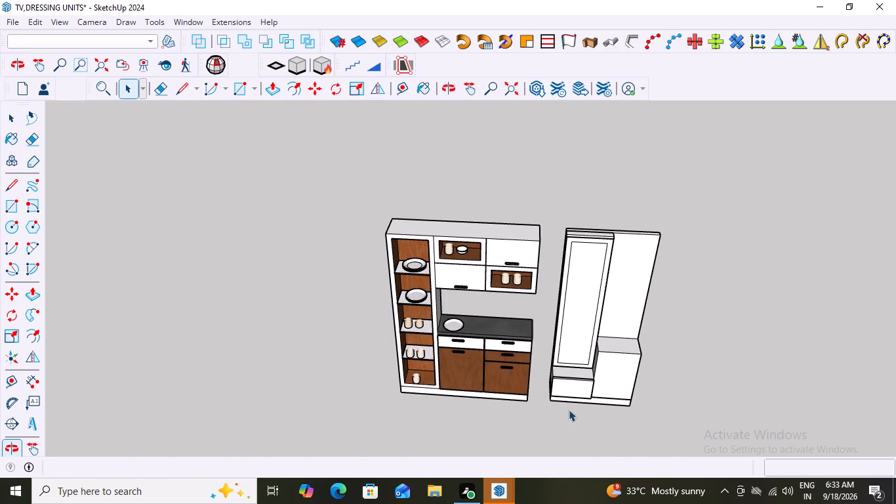
scroll(619, 339, "up", 11)
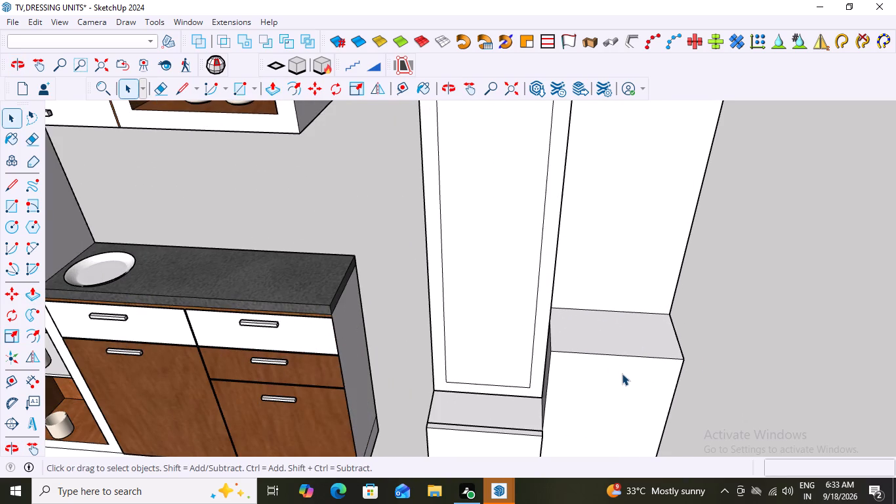
key("r")
middle_click_drag(712, 369, 678, 375)
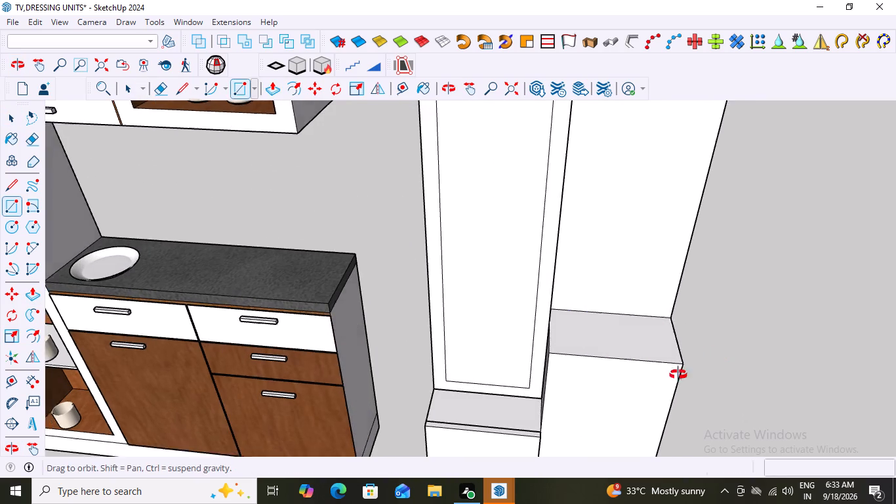
middle_click_drag(678, 375, 615, 372)
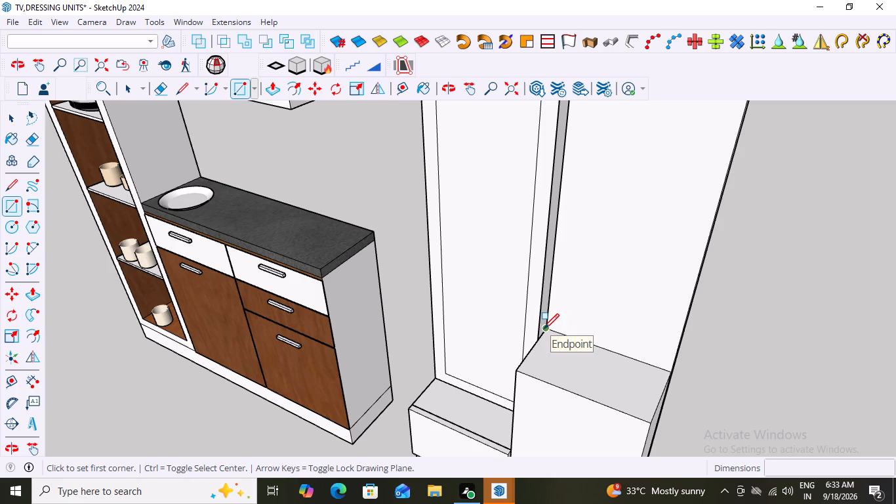
left_click(544, 329)
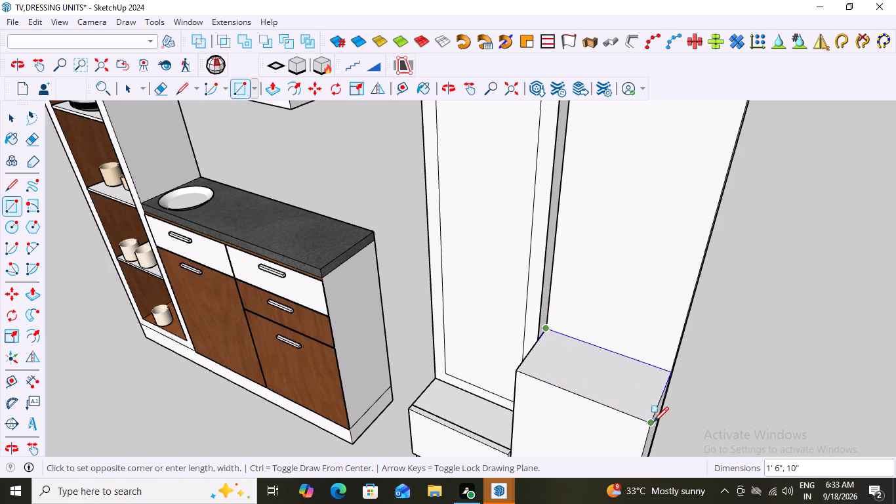
left_click(651, 422)
key("space")
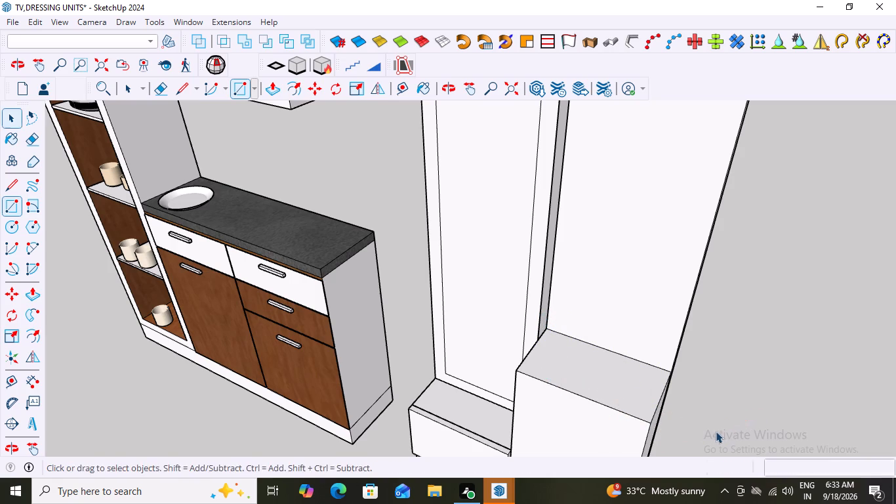
Make a group from the side cabinet's top face and its bounding edges.
middle_click_drag(711, 432, 870, 397)
left_click(666, 293)
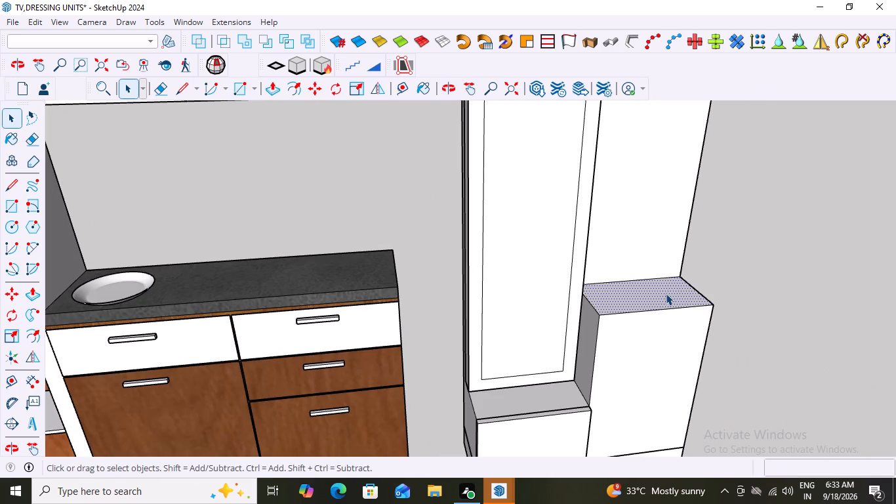
double_click(666, 293)
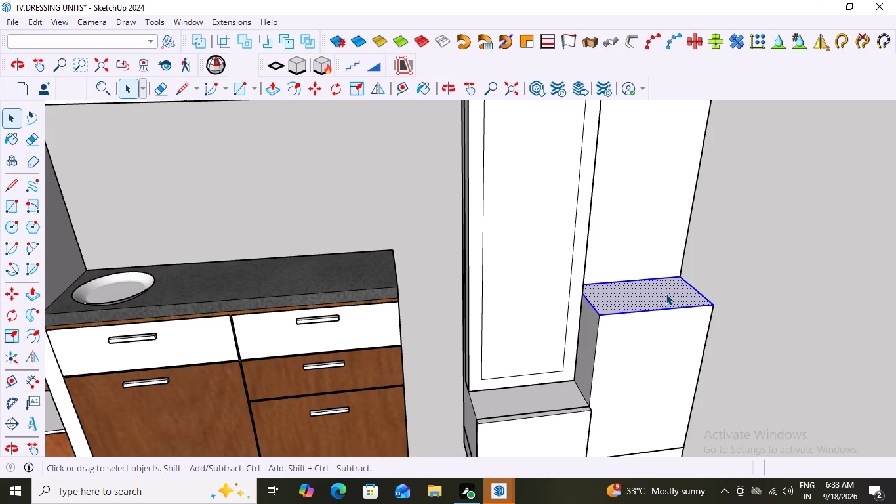
right_click(666, 293)
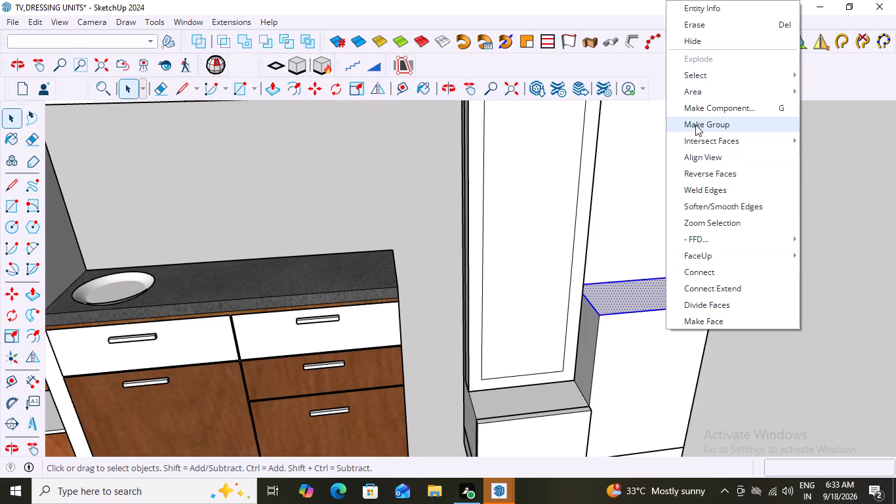
left_click(695, 124)
Open the top face group and extrude the face up 1" to form the cabinet's top slab.
left_click(641, 288)
double_click(640, 293)
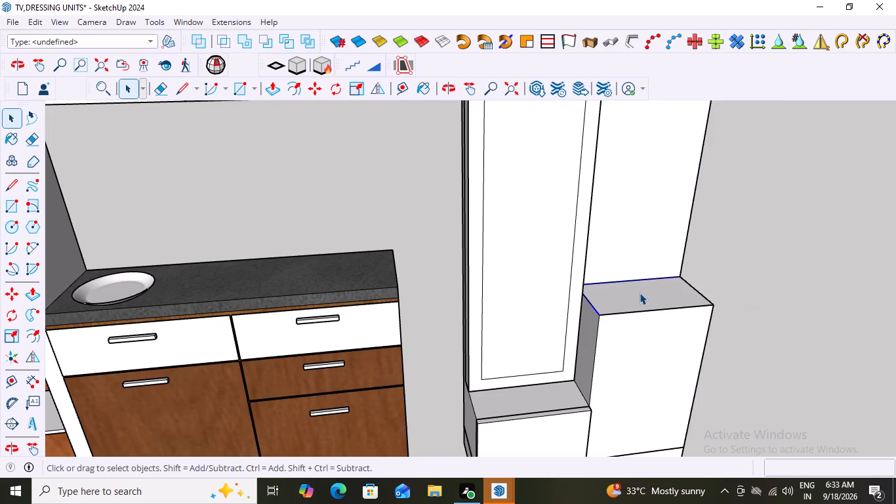
double_click(640, 293)
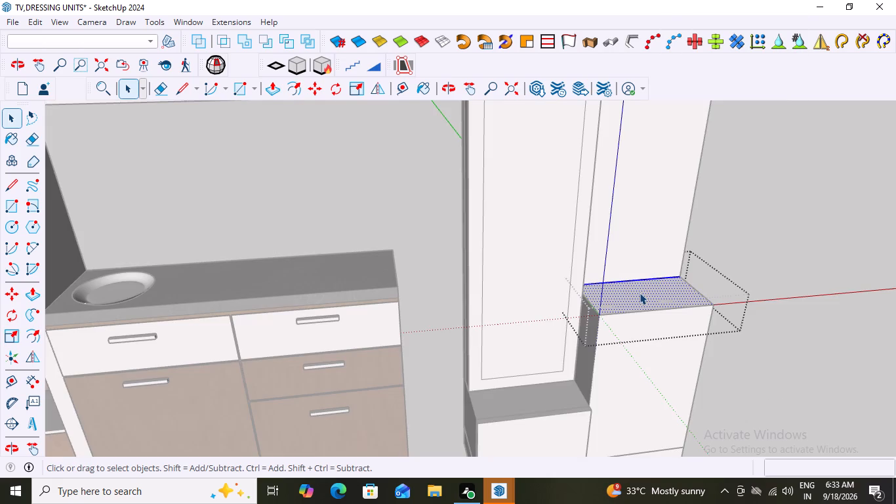
key("p")
left_click(638, 290)
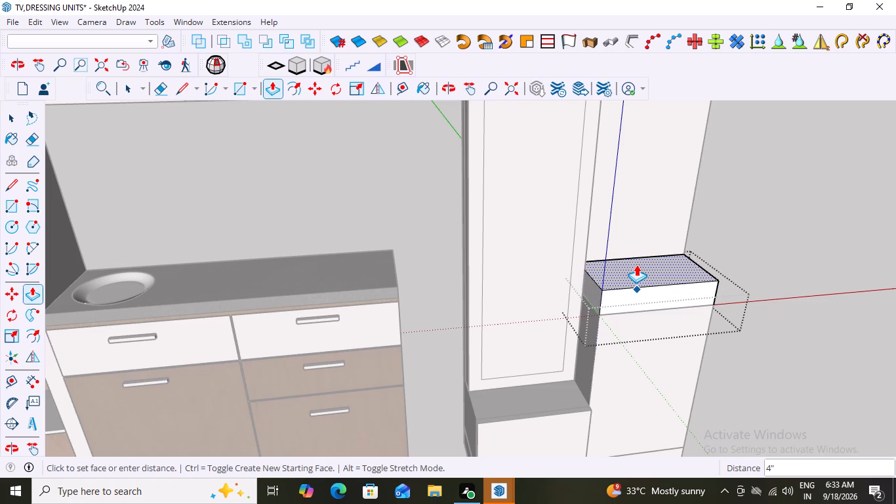
key("1")
key("shift+quotedbl")
key("Return")
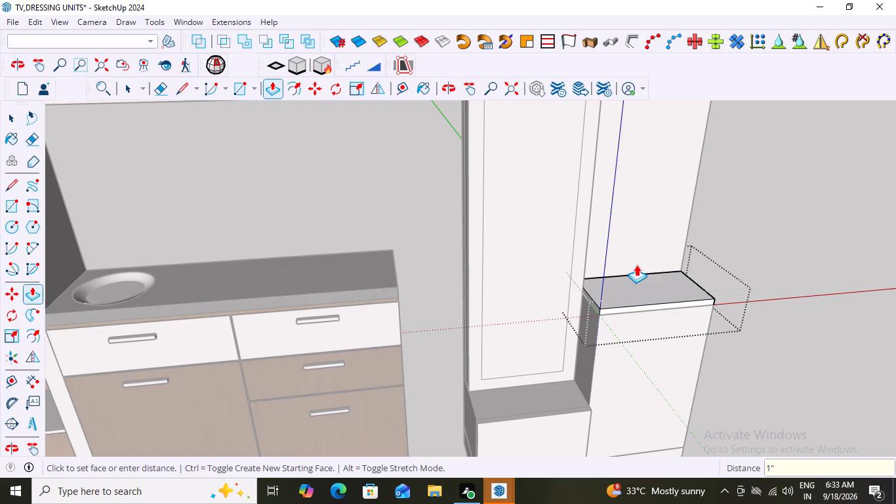
key("space")
left_click(746, 259)
Group all of the top slab's faces and edges together inside its existing group.
triple_click(653, 292)
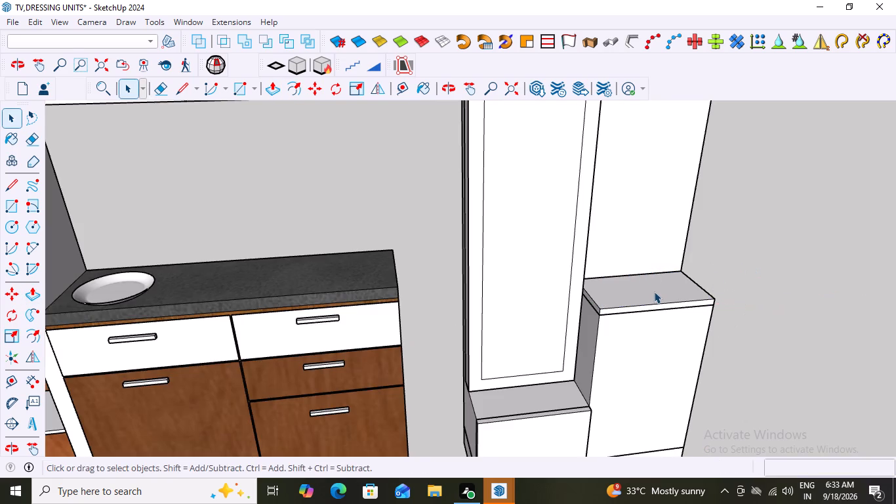
left_click(654, 291)
right_click(655, 291)
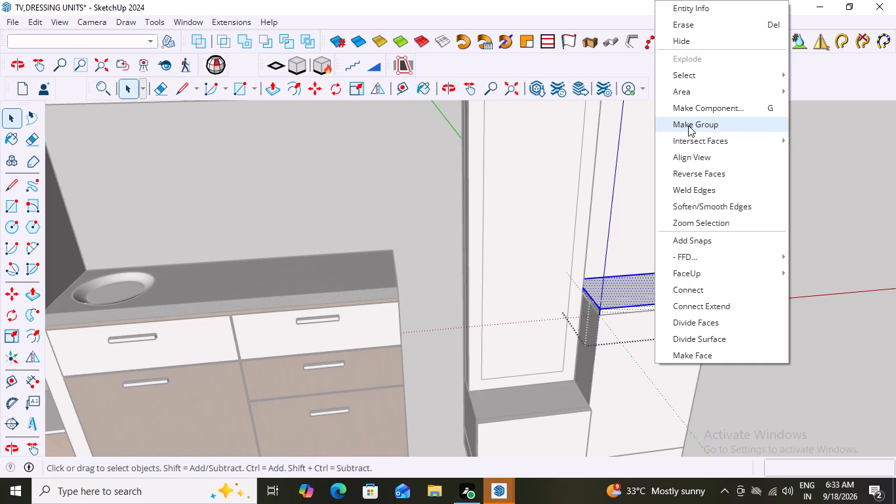
left_click(688, 125)
Move the top slab group about 6' off the side cabinet into the empty space beside the dressing unit.
middle_click_drag(775, 266, 542, 187)
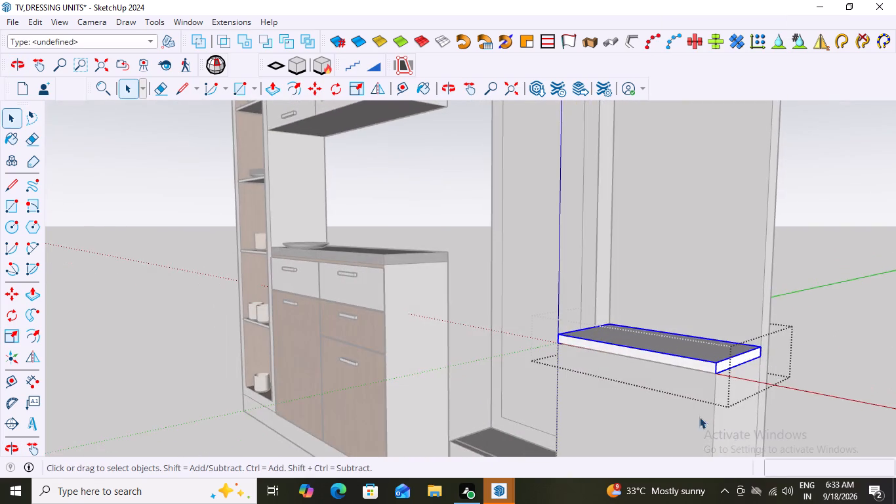
scroll(735, 436, "up", 5)
key("m")
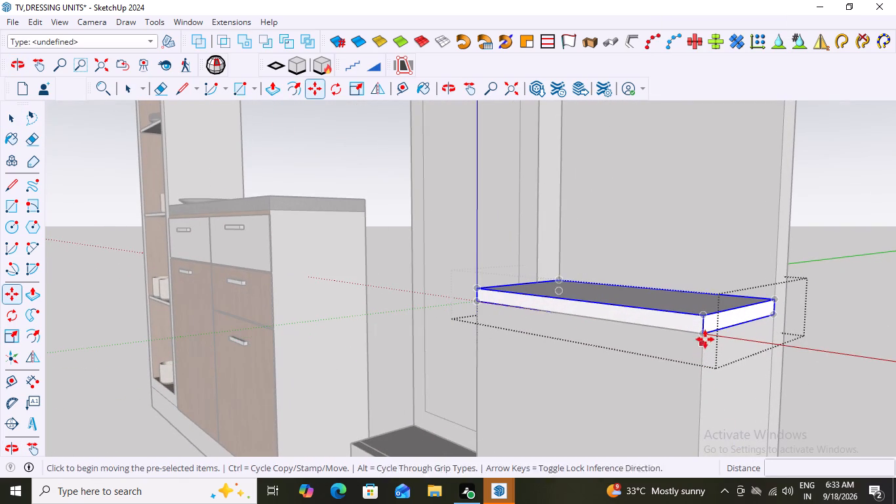
left_click(706, 334)
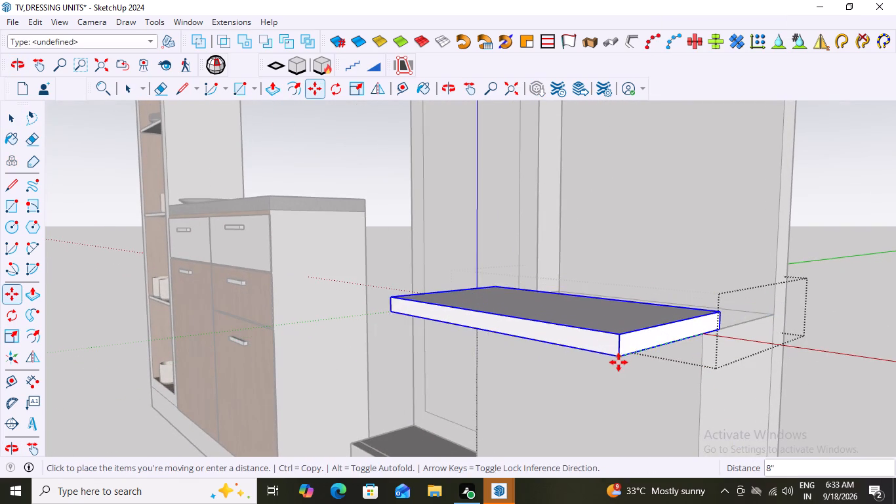
scroll(619, 362, "down", 20)
scroll(619, 362, "down", 7)
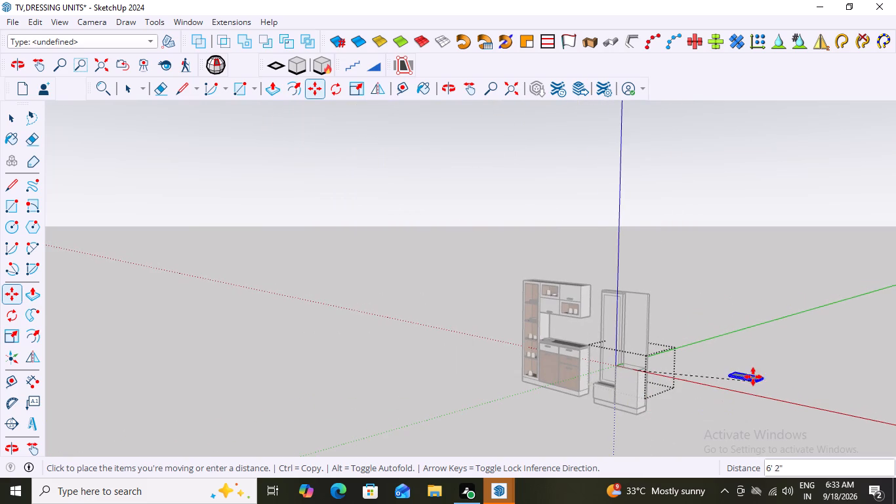
left_click(744, 366)
key("space")
left_click(719, 409)
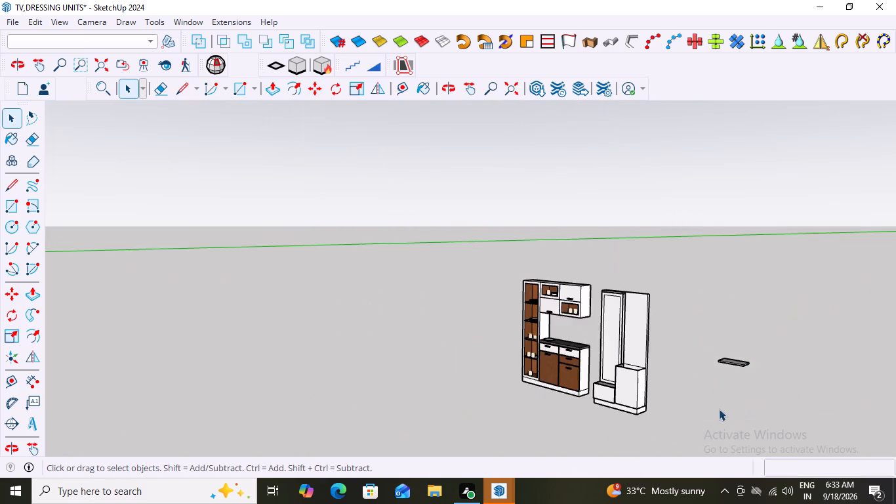
Delete the stray short edge crossing the detached slab's side face, inside its nested group, and leave the inner group.
middle_click_drag(680, 408, 824, 422)
scroll(576, 321, "up", 10)
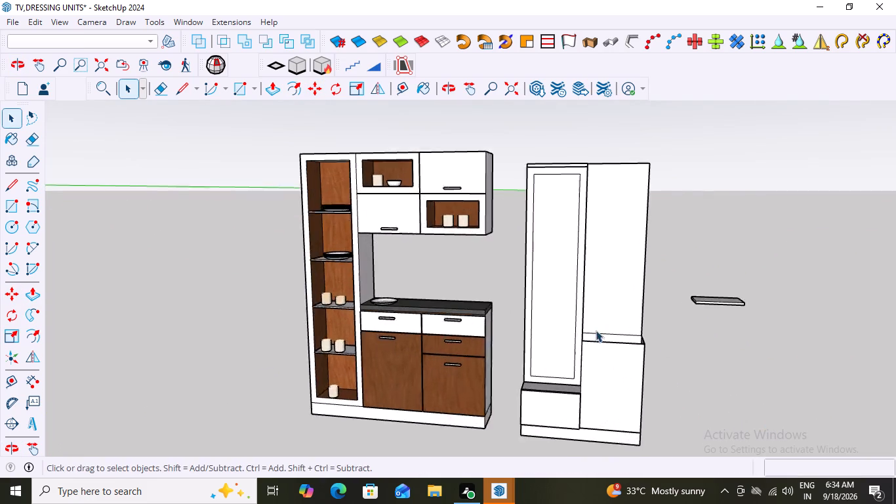
scroll(596, 330, "up", 8)
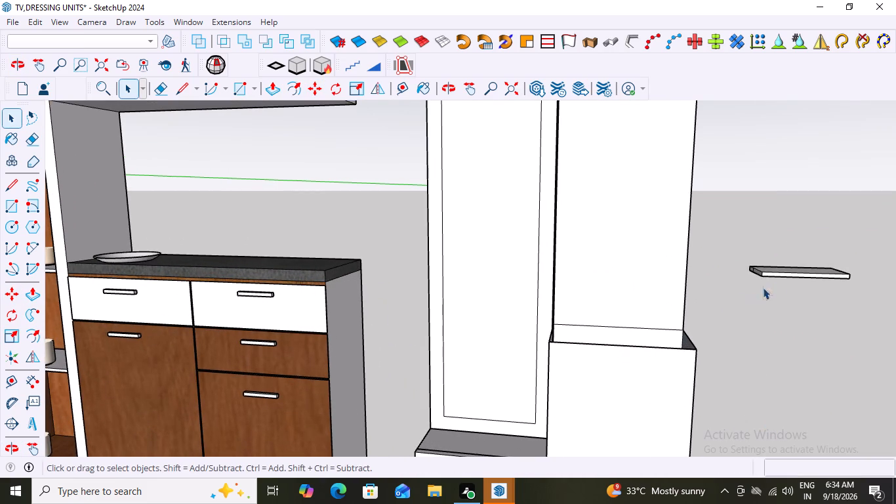
middle_click_drag(781, 282, 755, 380)
middle_click_drag(755, 380, 648, 374)
scroll(650, 375, "down", 6)
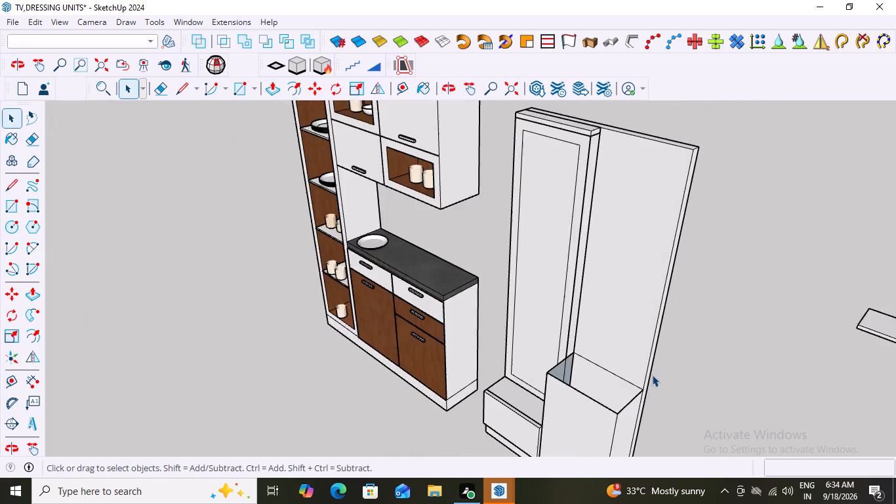
scroll(652, 375, "down", 5)
scroll(844, 329, "up", 6)
middle_click_drag(799, 369, 861, 389)
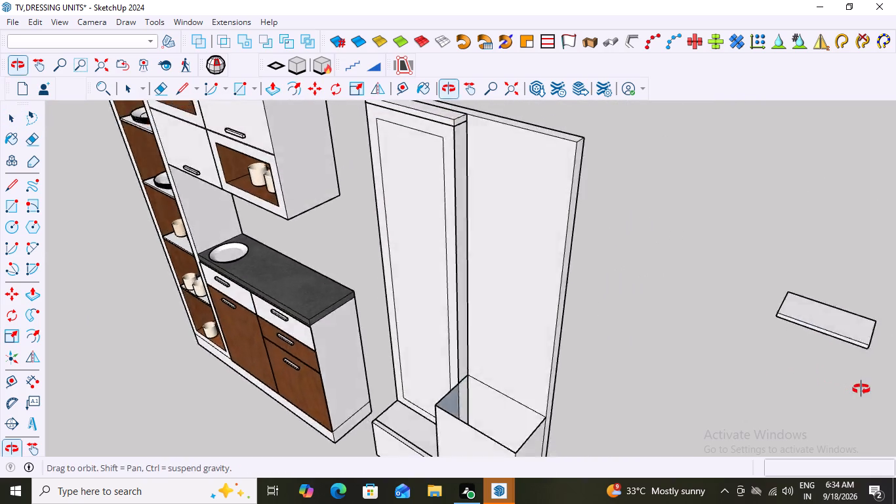
middle_click_drag(861, 389, 895, 365)
scroll(701, 230, "up", 16)
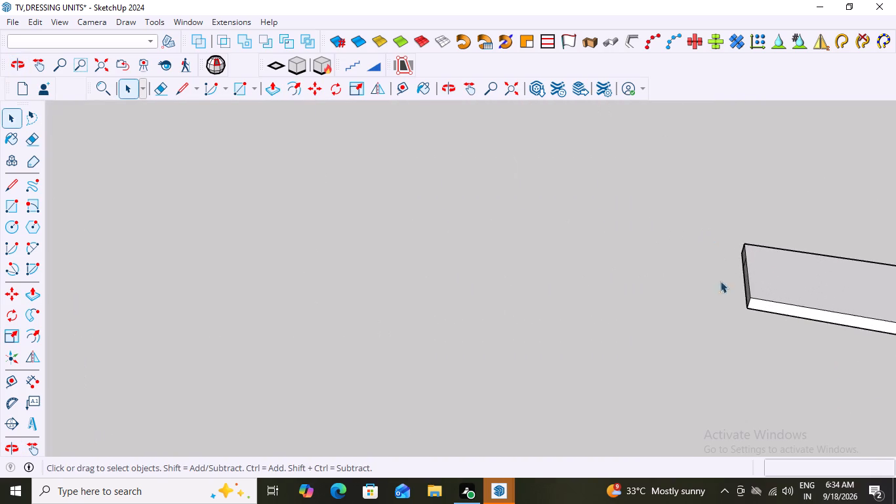
scroll(720, 281, "up", 1)
middle_click_drag(722, 281, 812, 287)
scroll(699, 205, "up", 8)
scroll(670, 220, "down", 1)
scroll(671, 220, "up", 4)
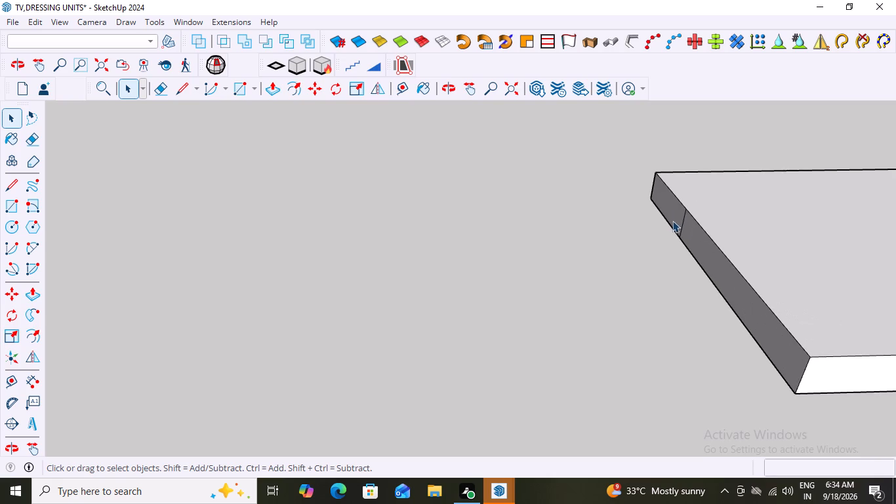
left_click(679, 230)
left_click(679, 230)
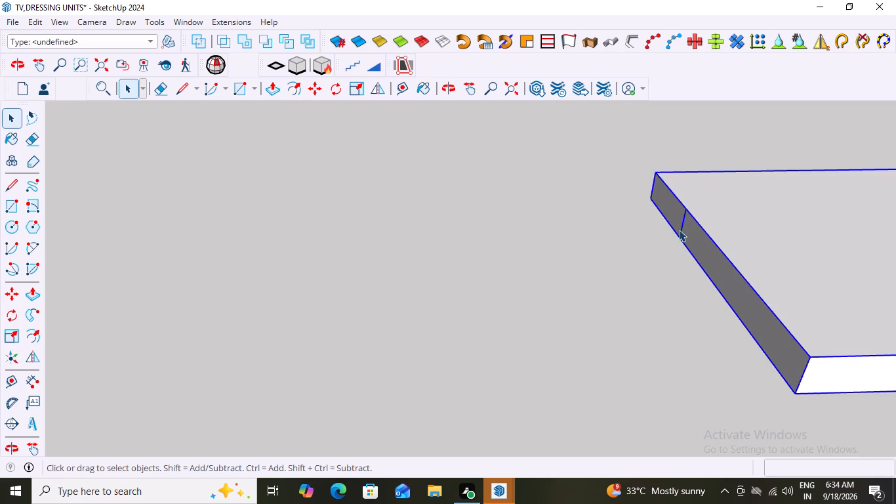
left_click(679, 230)
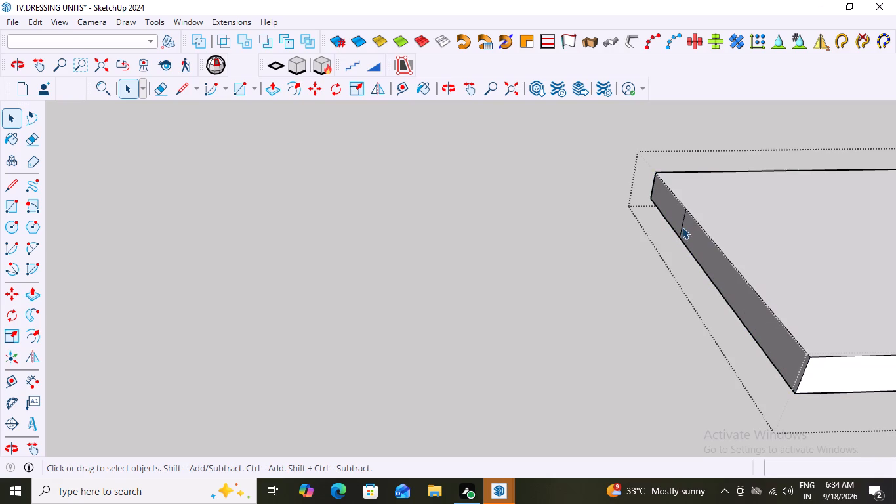
left_click(682, 227)
double_click(682, 227)
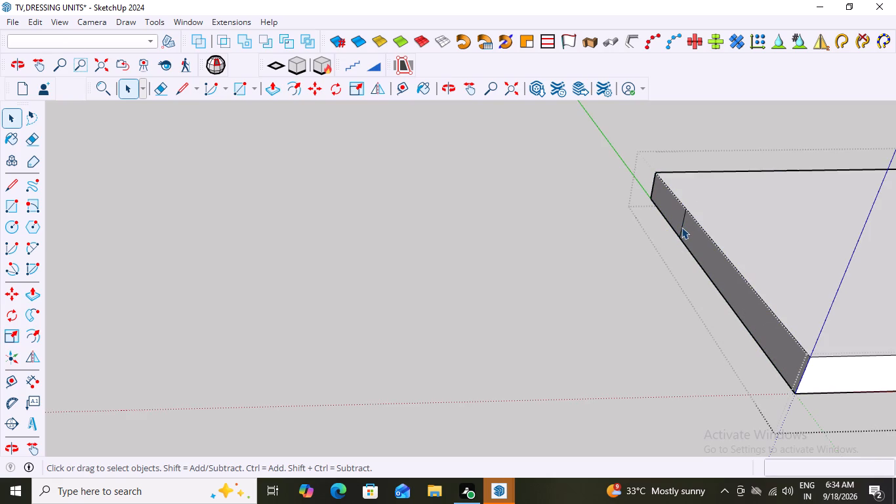
left_click(681, 225)
key("Delete")
scroll(518, 333, "down", 20)
scroll(518, 333, "down", 1)
middle_click_drag(737, 352, 726, 353)
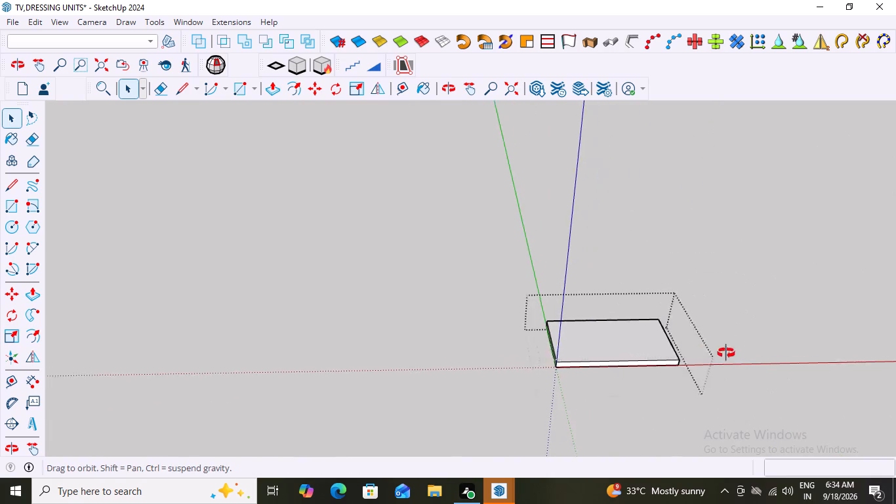
middle_click_drag(726, 353, 850, 359)
scroll(576, 332, "down", 2)
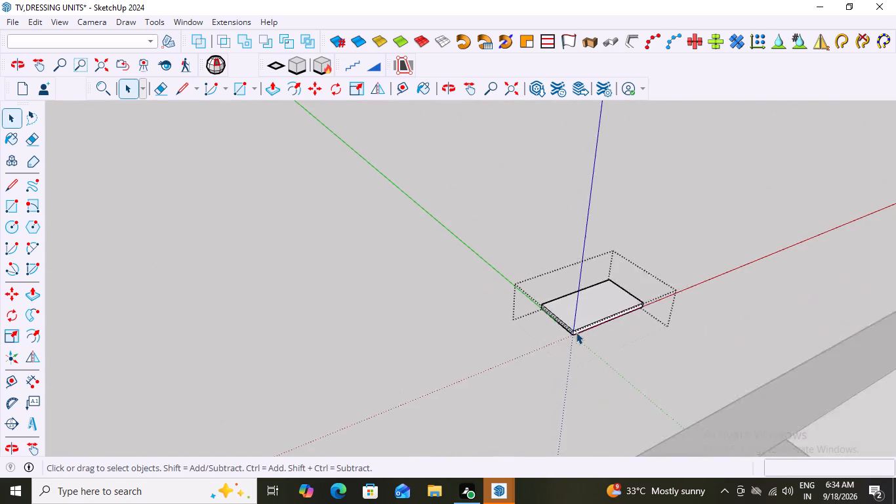
scroll(576, 332, "down", 20)
scroll(576, 332, "down", 14)
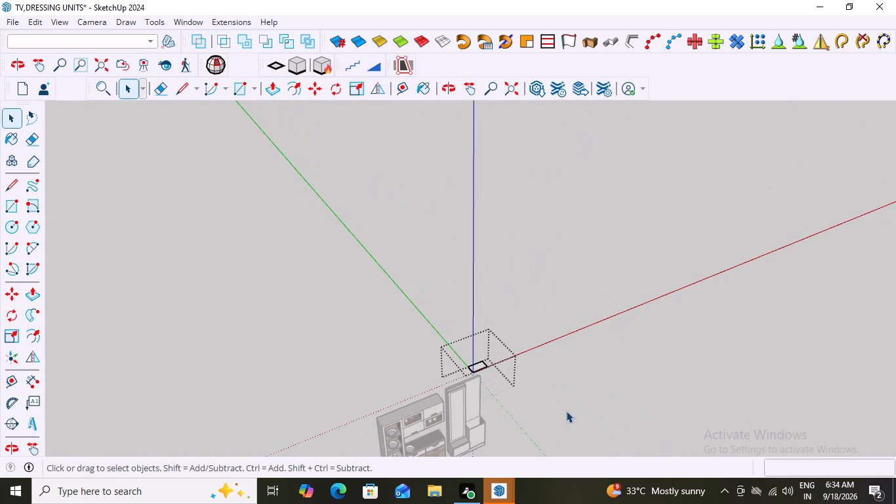
key("space")
left_click(544, 391)
middle_click_drag(525, 419, 491, 422)
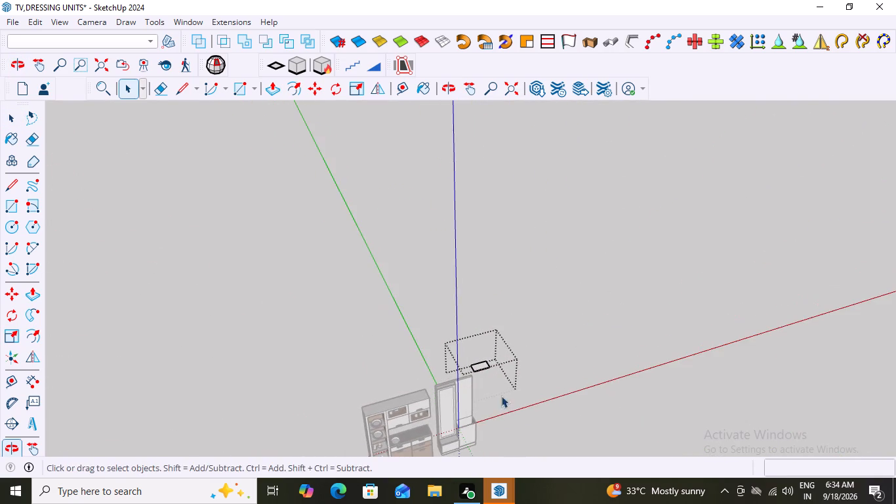
Leave the slab's group and close the side cabinet's open top with a 1' 6" by 10" rectangle.
double_click(502, 394)
middle_click_drag(494, 422, 456, 429)
scroll(449, 441, "up", 10)
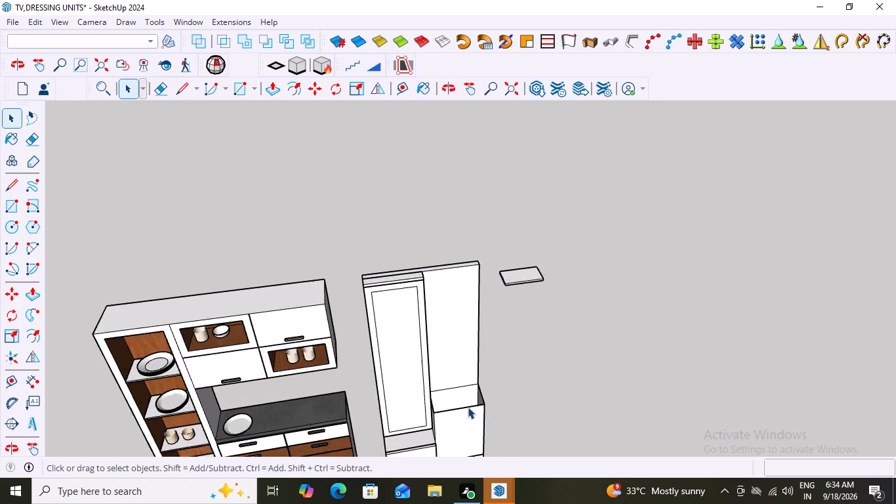
scroll(468, 407, "up", 1)
middle_click_drag(512, 367, 426, 404)
scroll(464, 417, "up", 5)
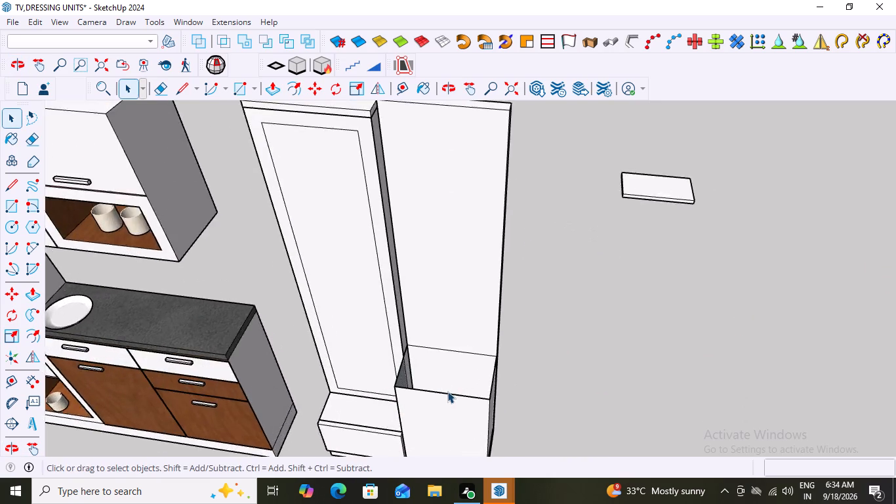
scroll(447, 391, "up", 3)
key("r")
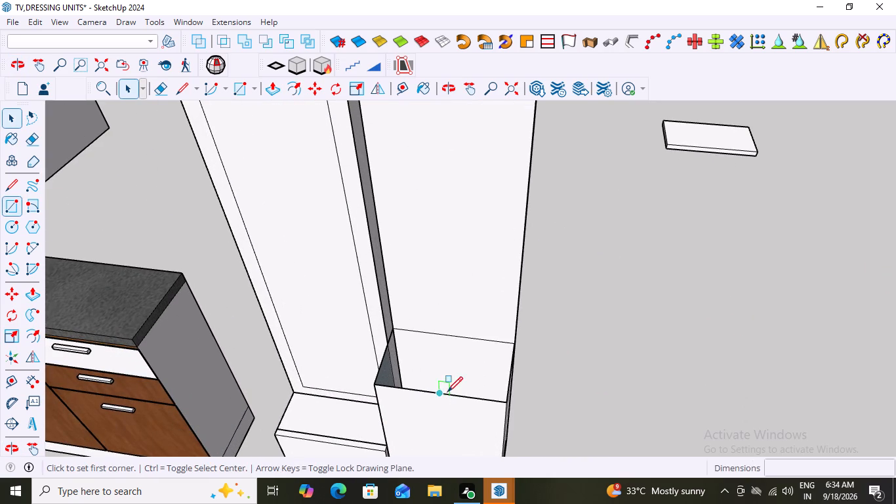
left_click(392, 329)
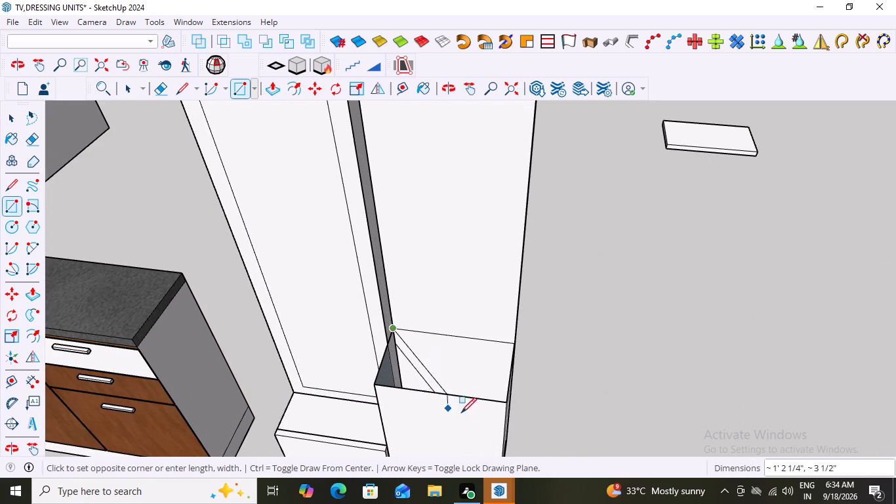
left_click(506, 406)
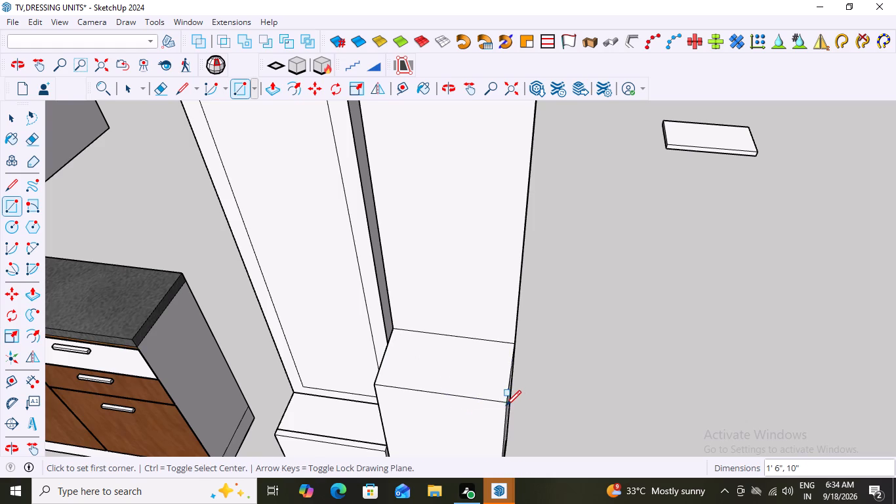
key("space")
left_click(634, 423)
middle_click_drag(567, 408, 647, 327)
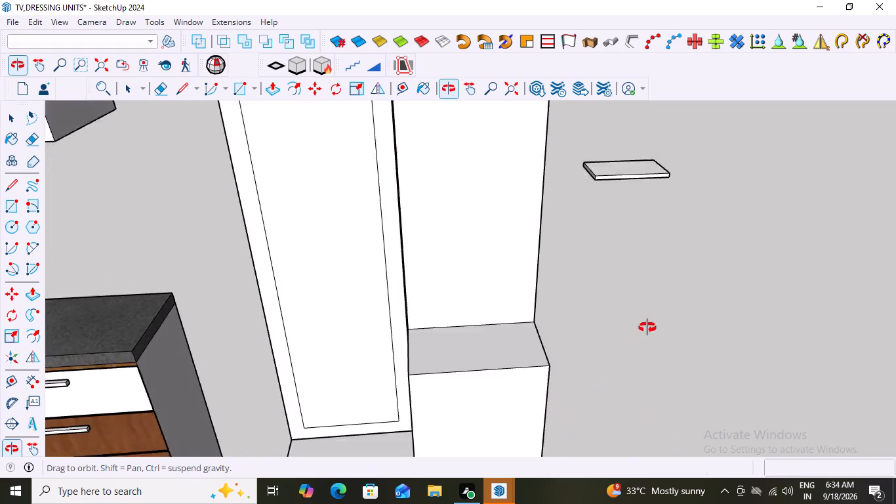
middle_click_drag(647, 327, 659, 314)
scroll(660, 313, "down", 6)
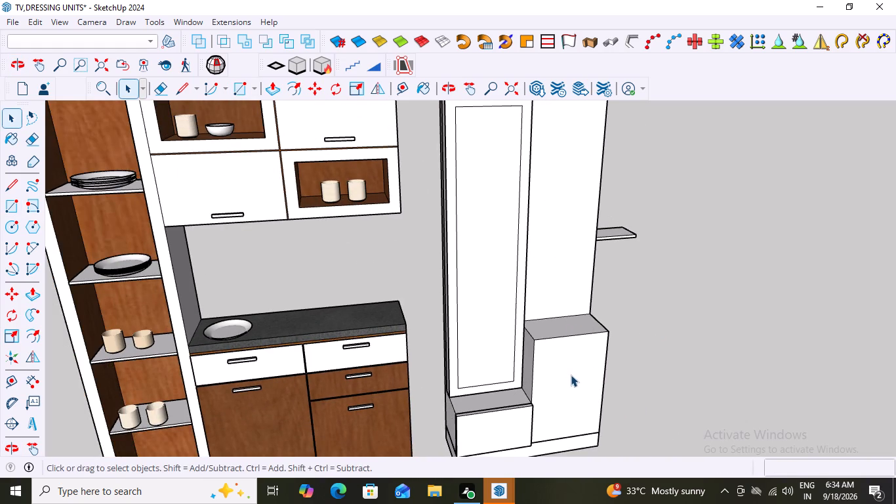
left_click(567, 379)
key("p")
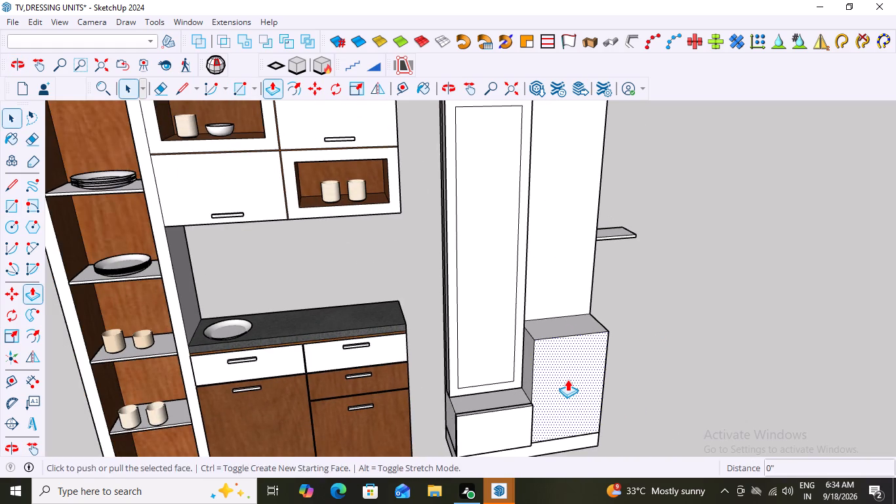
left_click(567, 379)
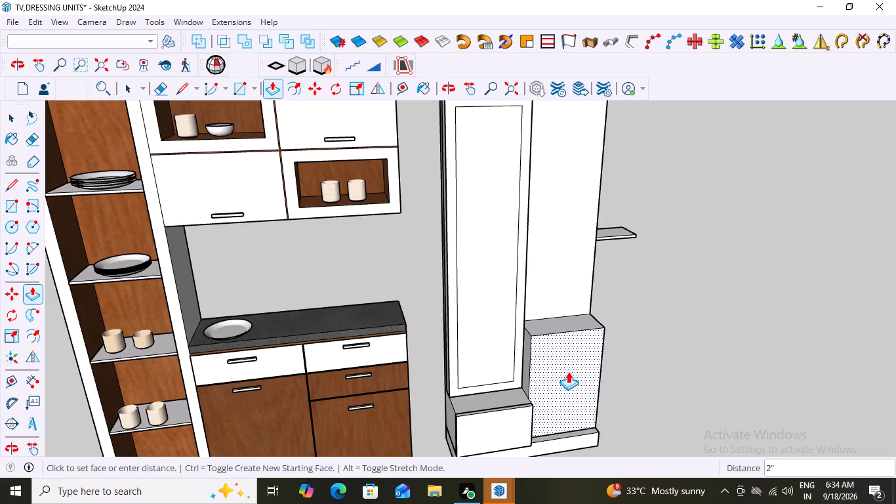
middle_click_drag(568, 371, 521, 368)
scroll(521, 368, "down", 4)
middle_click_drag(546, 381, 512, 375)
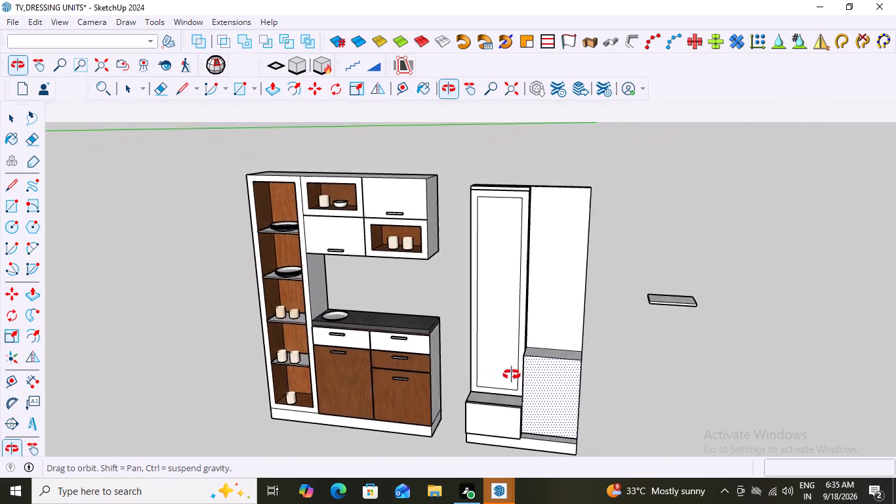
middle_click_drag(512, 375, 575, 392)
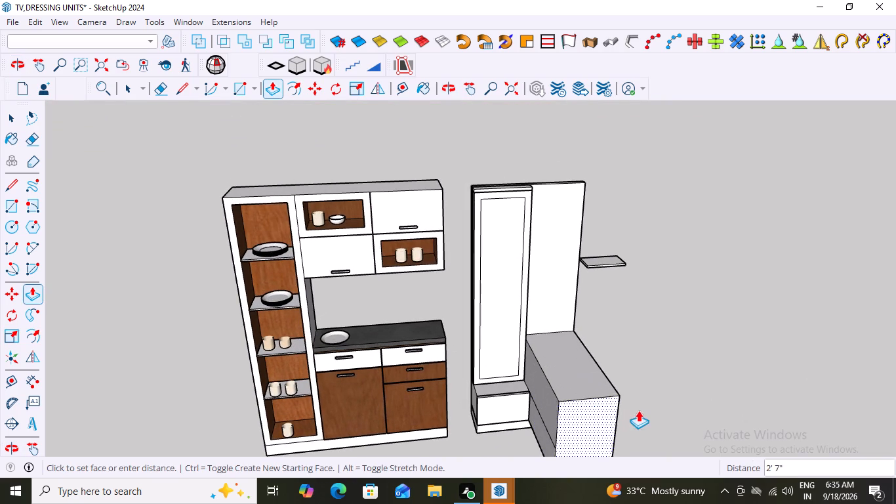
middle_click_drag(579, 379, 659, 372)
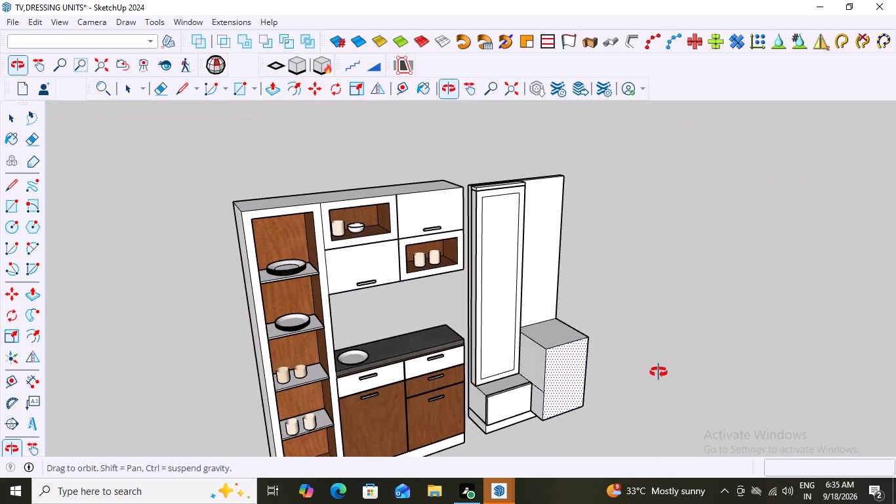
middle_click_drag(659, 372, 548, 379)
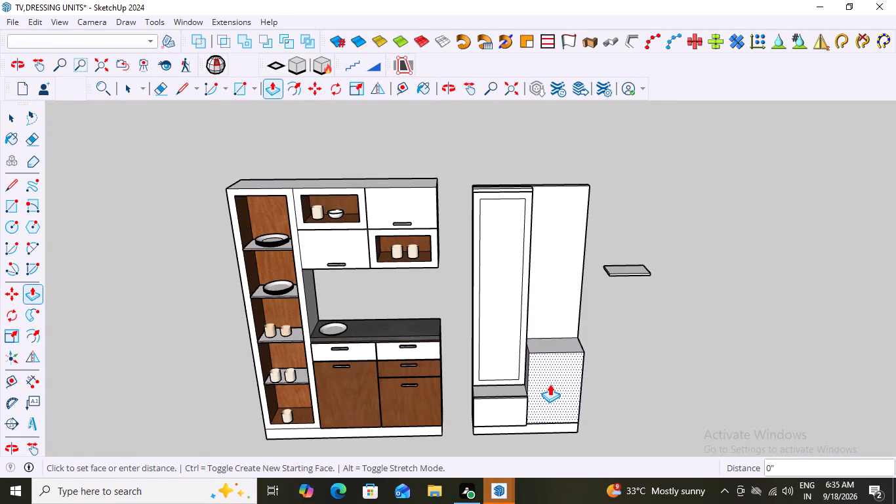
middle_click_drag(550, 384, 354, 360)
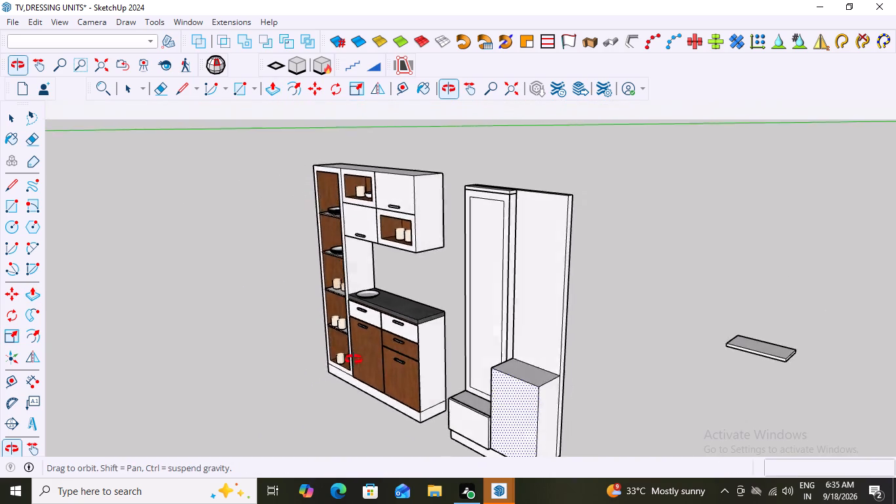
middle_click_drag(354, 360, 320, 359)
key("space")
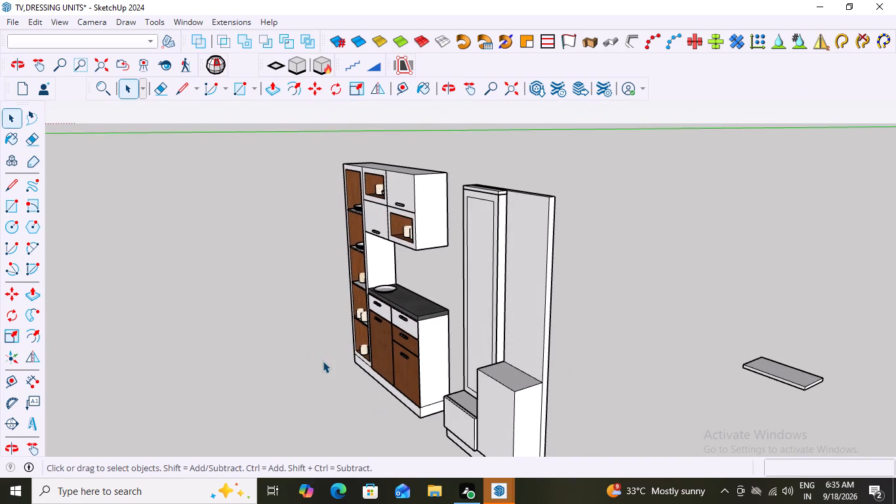
Push the side cabinet's top face down 1" to make room for the slab.
scroll(321, 410, "down", 1)
middle_click_drag(327, 411, 611, 388)
scroll(603, 436, "up", 7)
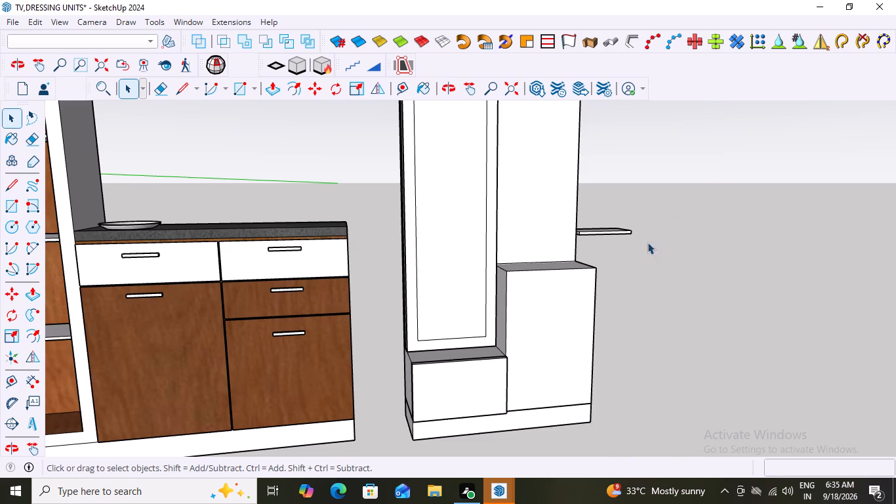
scroll(533, 294, "up", 1)
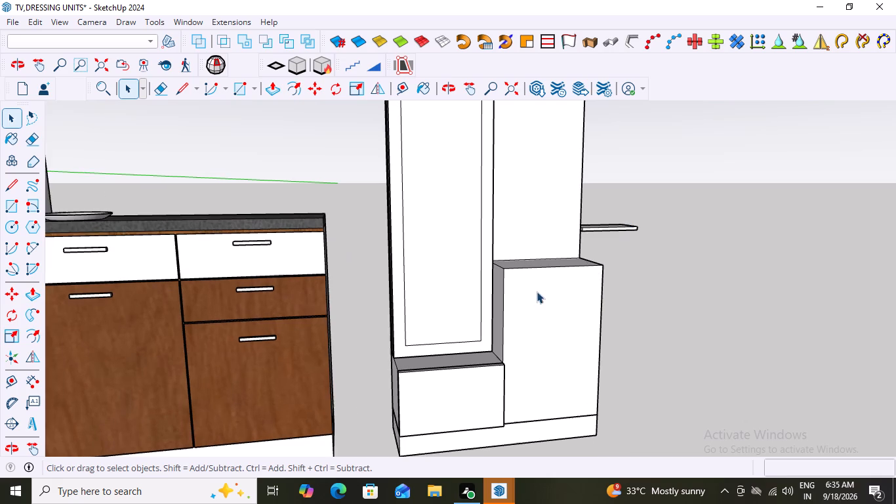
middle_click_drag(543, 287, 537, 355)
left_click(555, 249)
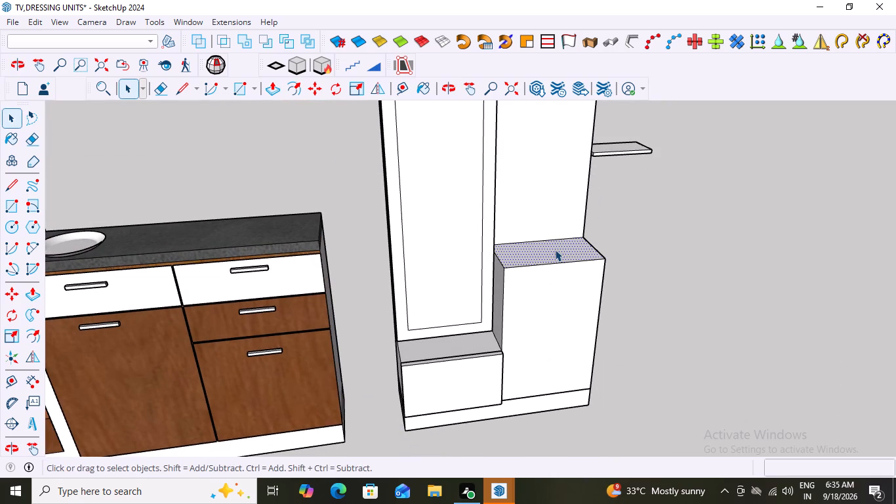
key("p")
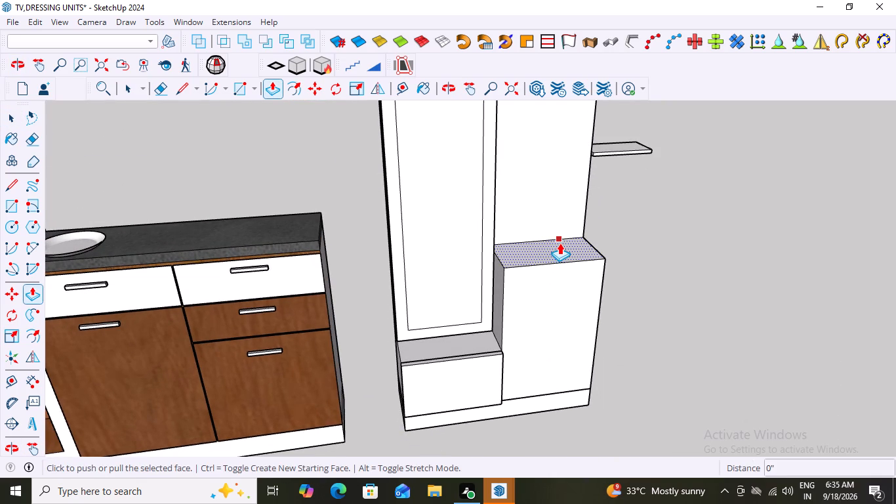
left_click(560, 243)
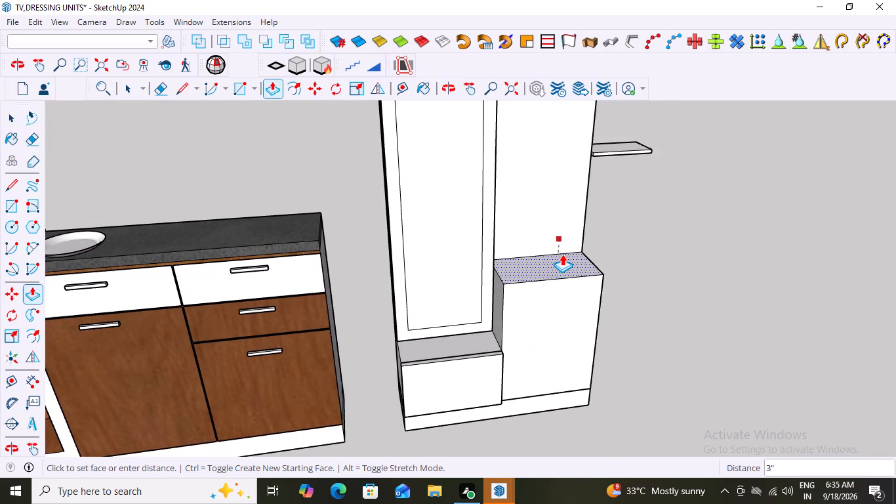
key("1")
key("shift+quotedbl")
key("Return")
key("space")
left_click(666, 302)
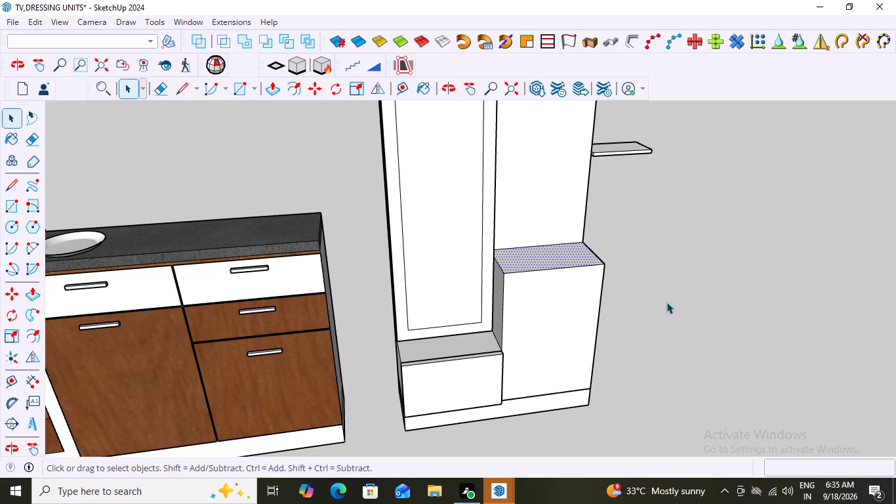
Move the detached slab group about 6' 8" back onto the side cabinet, aligning its lower front corner with the cabinet's top front corner.
middle_click_drag(680, 303, 527, 299)
scroll(717, 327, "down", 8)
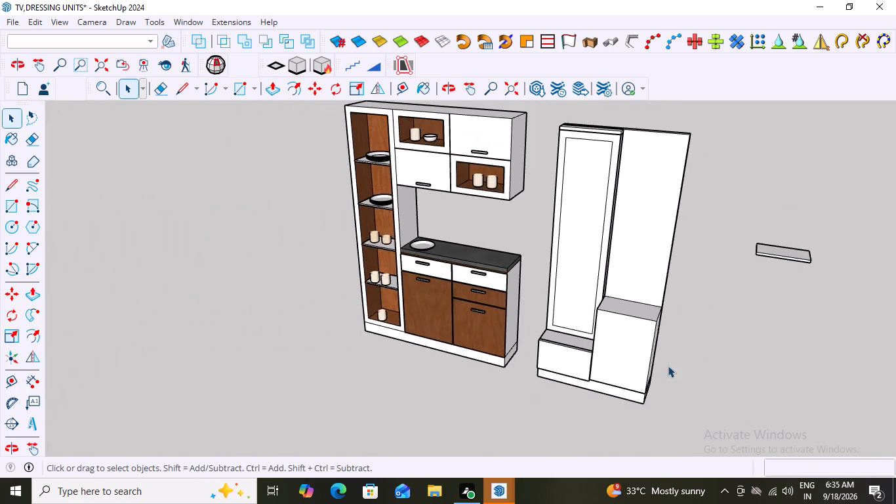
scroll(668, 366, "down", 4)
scroll(833, 308, "up", 3)
scroll(784, 244, "up", 10)
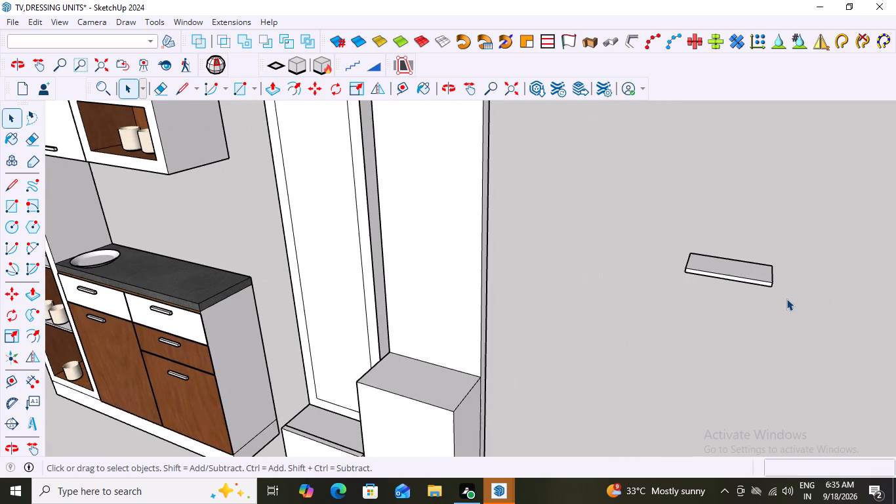
left_click(766, 271)
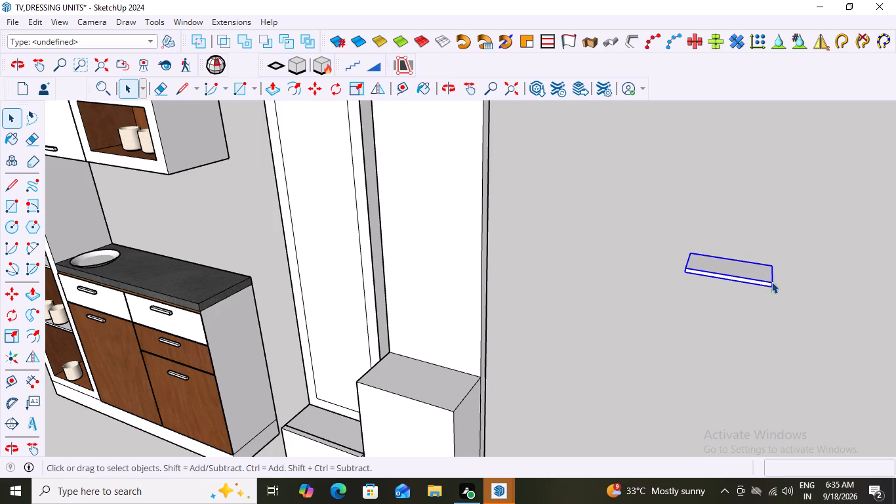
key("m")
left_click(773, 290)
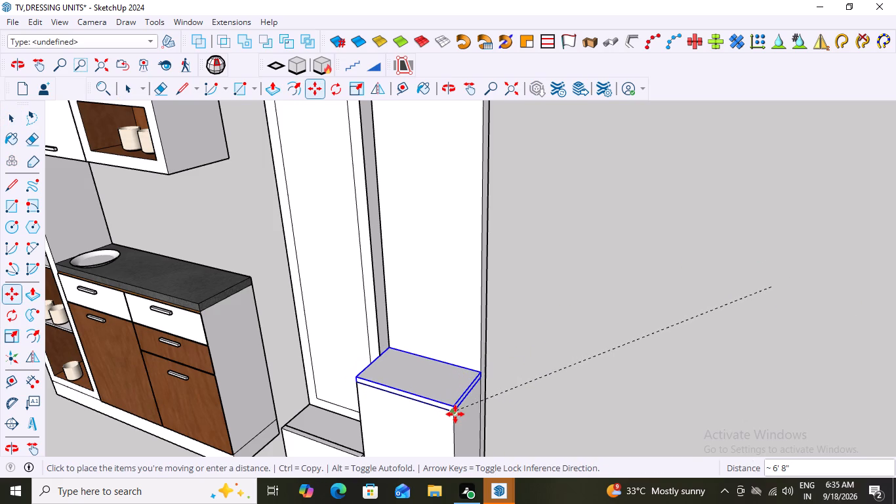
scroll(456, 414, "up", 15)
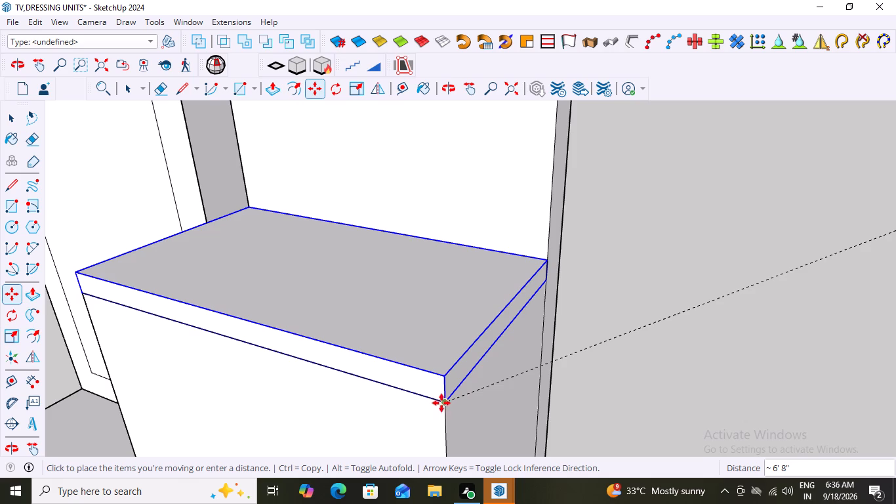
left_click(443, 403)
key("space")
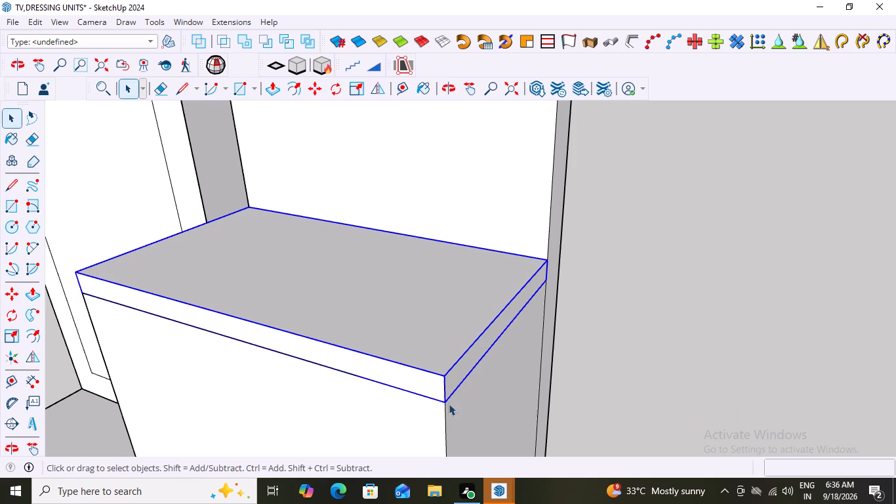
Open the top slab's nested group and extrude its front face 1" outward beyond the cabinet front.
triple_click(428, 383)
left_click(428, 383)
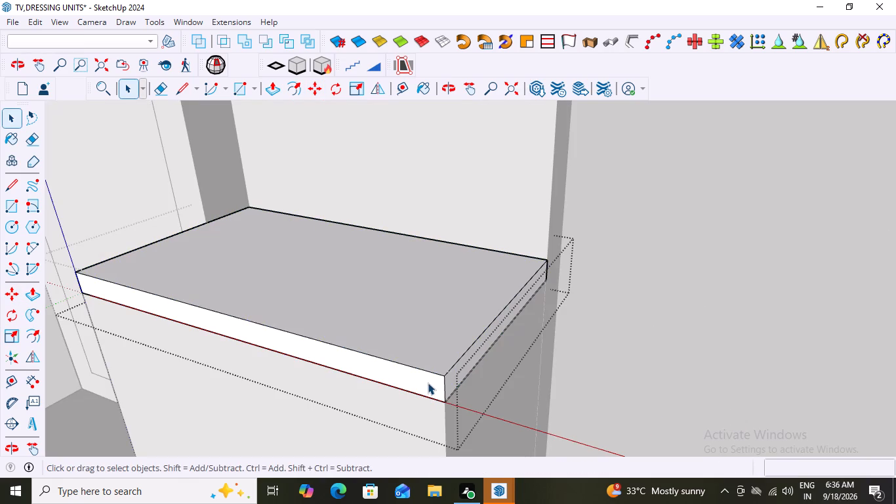
left_click(428, 383)
left_click(428, 383)
left_click(428, 383)
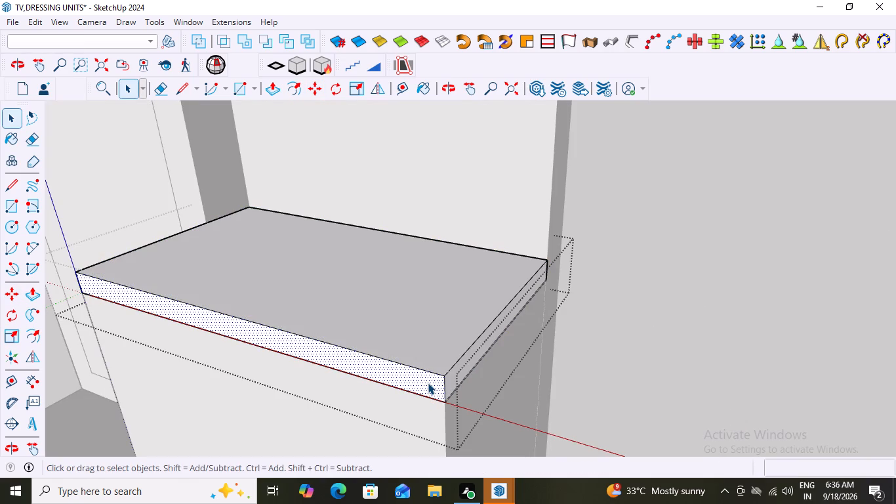
key("p")
left_click(430, 377)
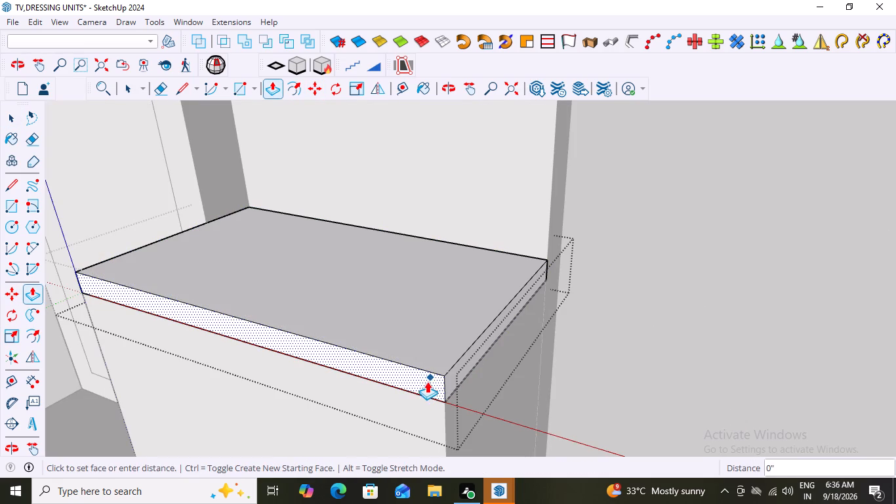
middle_click_drag(410, 394, 712, 320)
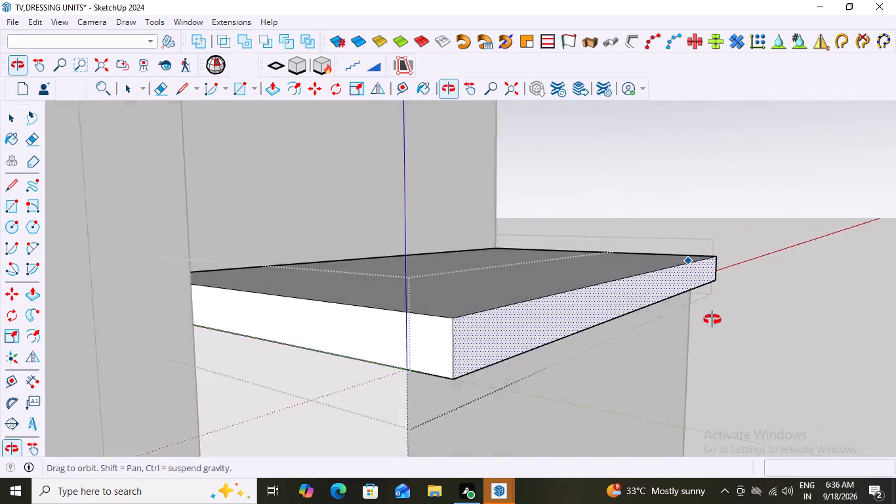
middle_click_drag(712, 320, 394, 368)
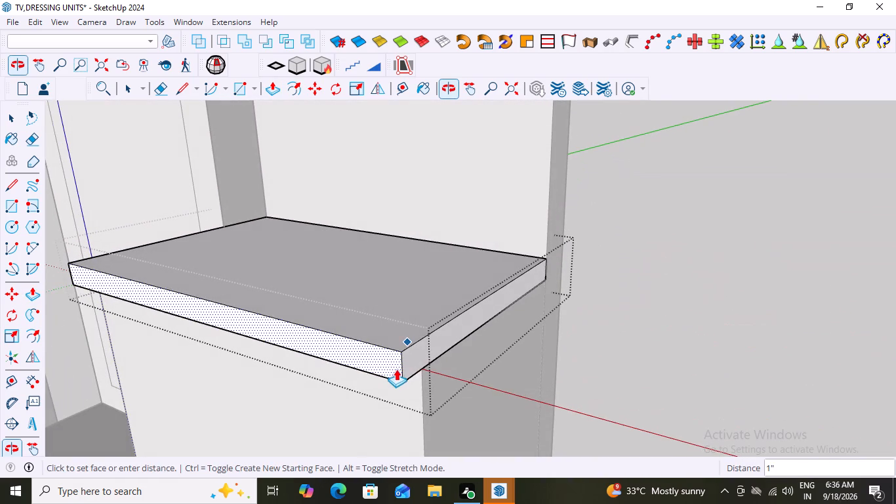
key("1")
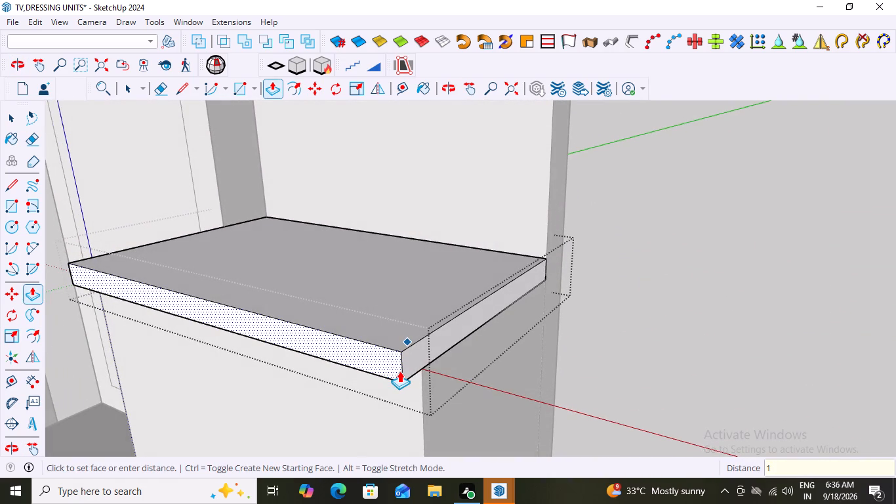
key("shift+quotedbl")
key("Return")
key("space")
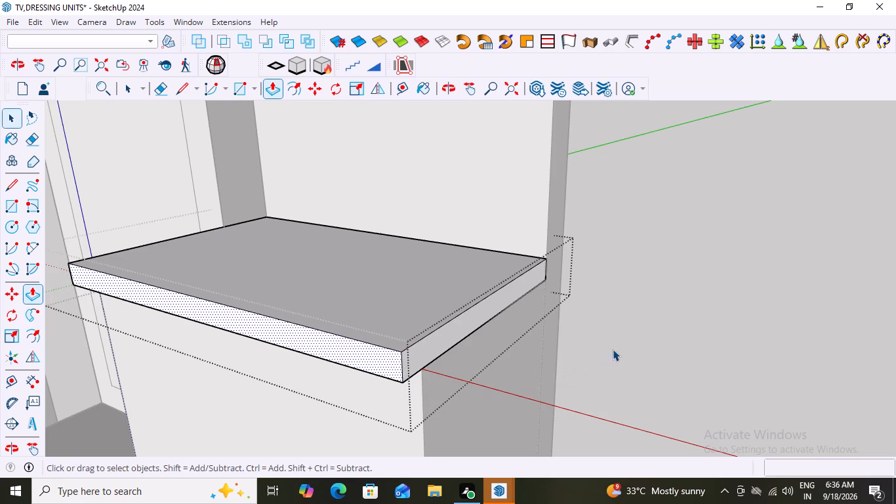
Leave the top slab's nested group and its parent group.
left_click(619, 346)
middle_click_drag(566, 367, 757, 335)
scroll(689, 327, "down", 2)
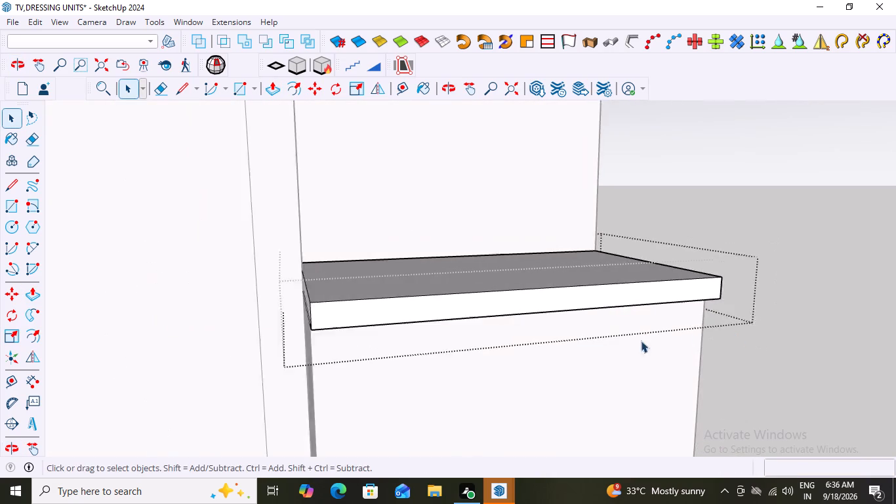
scroll(641, 341, "down", 7)
left_click(772, 224)
Examine how the overhanging top slab sits on the side cabinet within the whole dressing unit.
middle_click_drag(706, 300, 575, 303)
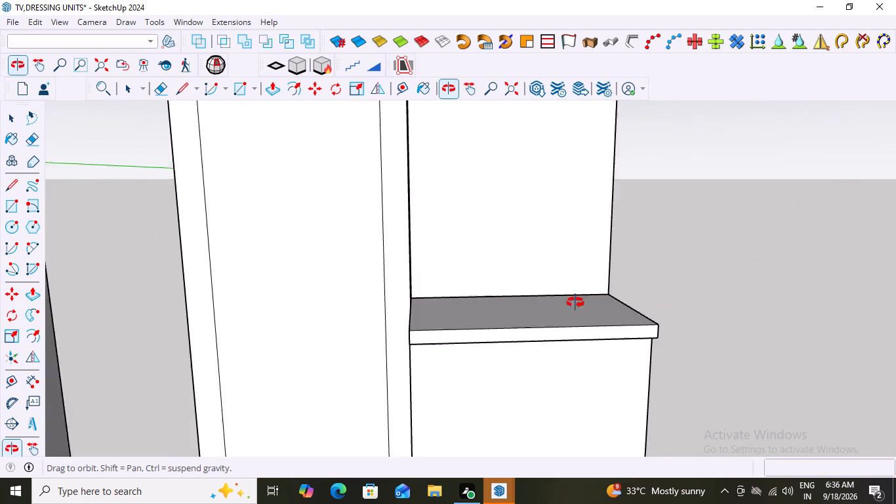
middle_click_drag(575, 303, 757, 266)
scroll(757, 266, "down", 3)
scroll(617, 314, "down", 2)
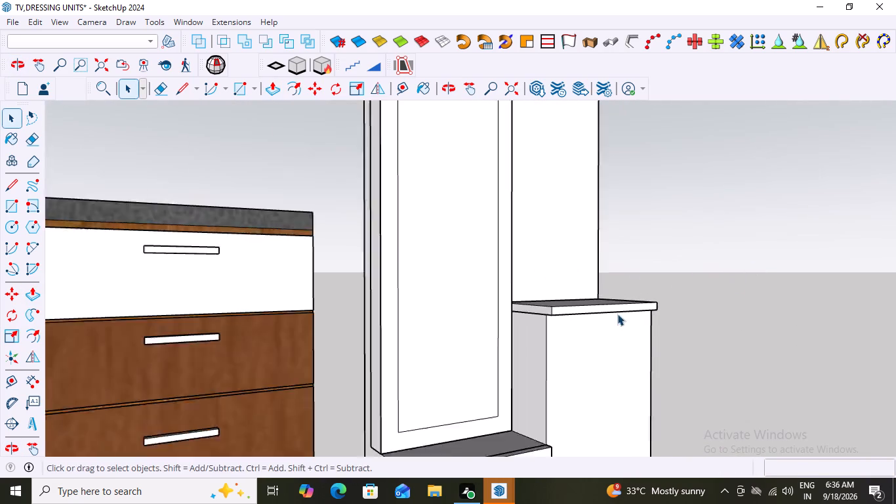
scroll(617, 314, "down", 11)
middle_click_drag(629, 372, 577, 378)
scroll(654, 422, "up", 3)
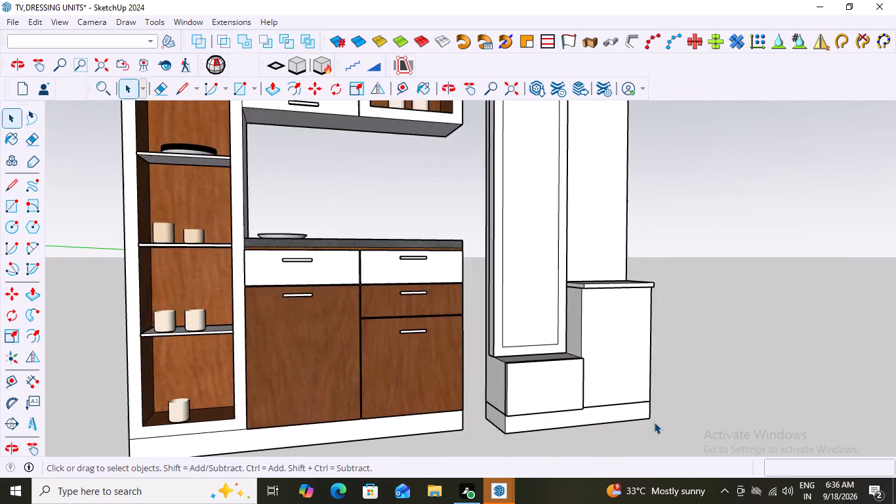
scroll(654, 422, "up", 7)
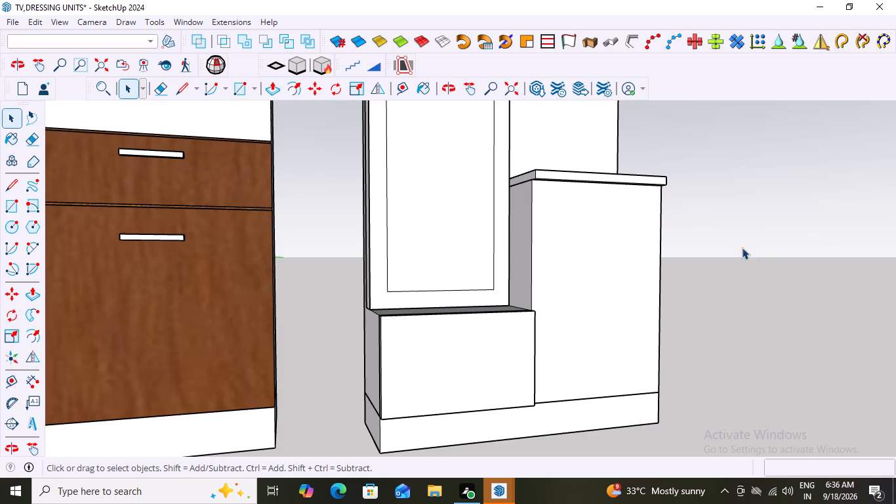
Reopen the top slab's nested group, push its front face back 1/2" to shorten the overhang, and leave the groups.
middle_click_drag(630, 221, 594, 376)
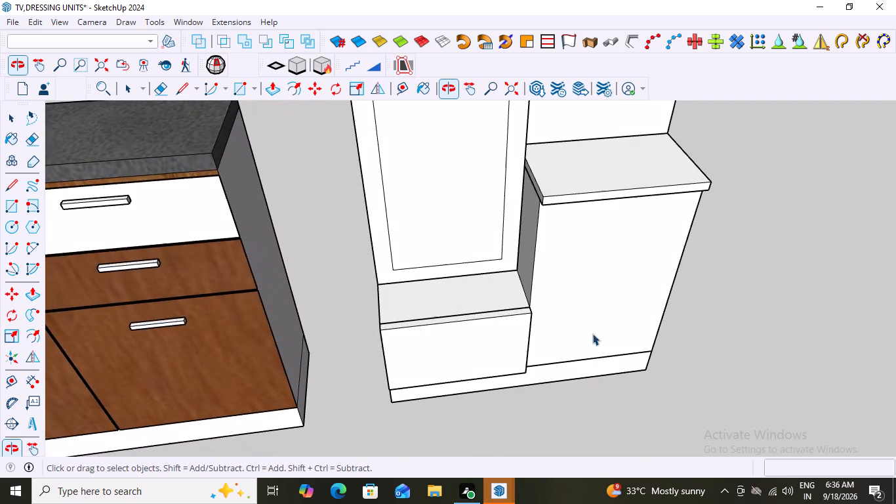
scroll(583, 220, "up", 4)
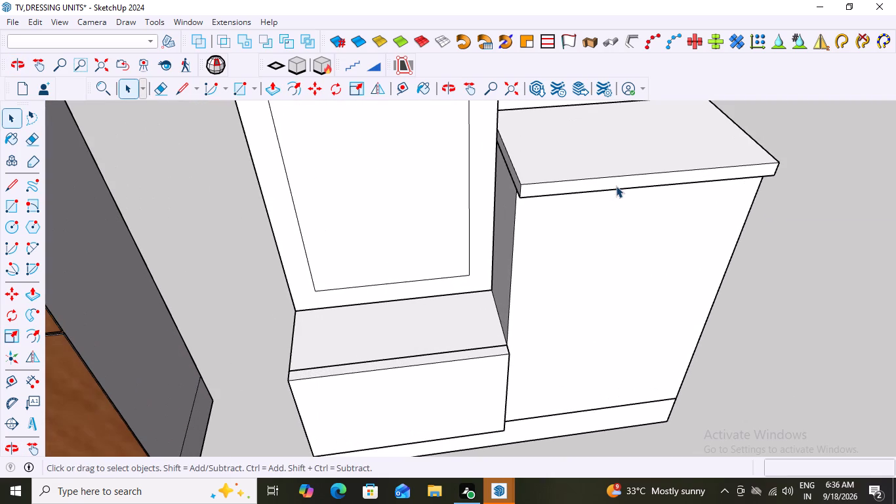
left_click(616, 185)
double_click(615, 181)
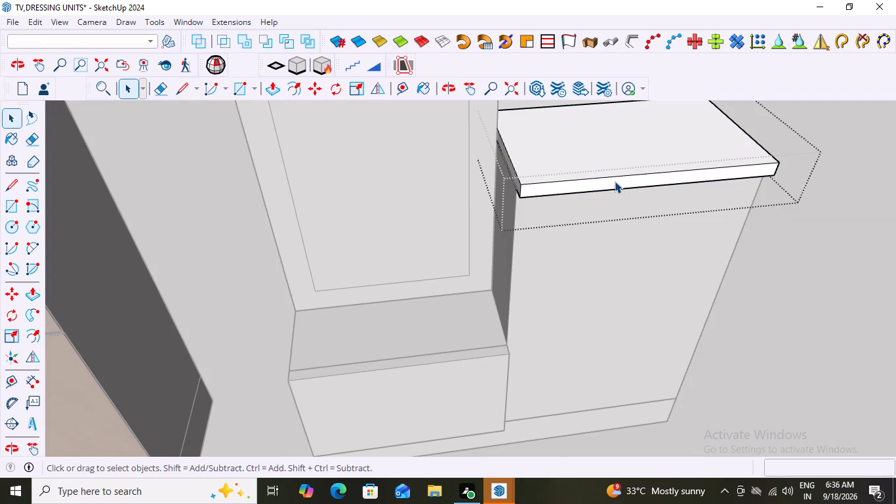
left_click(615, 181)
left_click(615, 181)
double_click(617, 182)
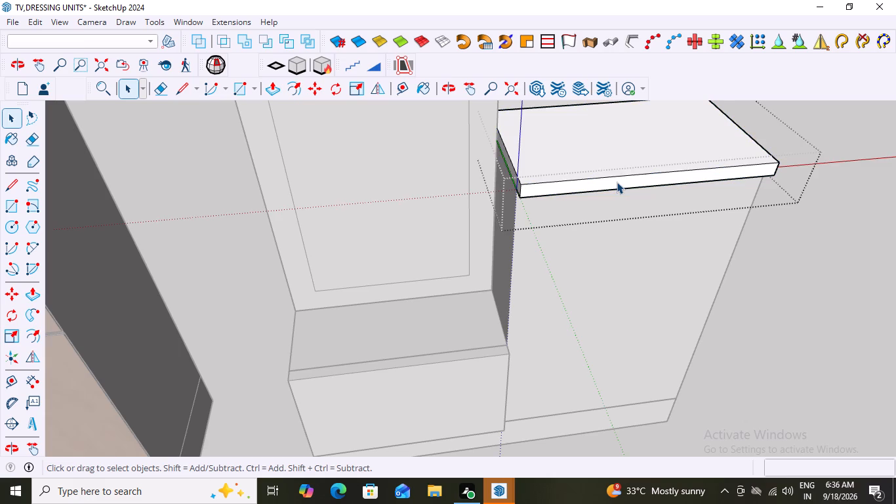
left_click(617, 182)
left_click(617, 182)
triple_click(617, 182)
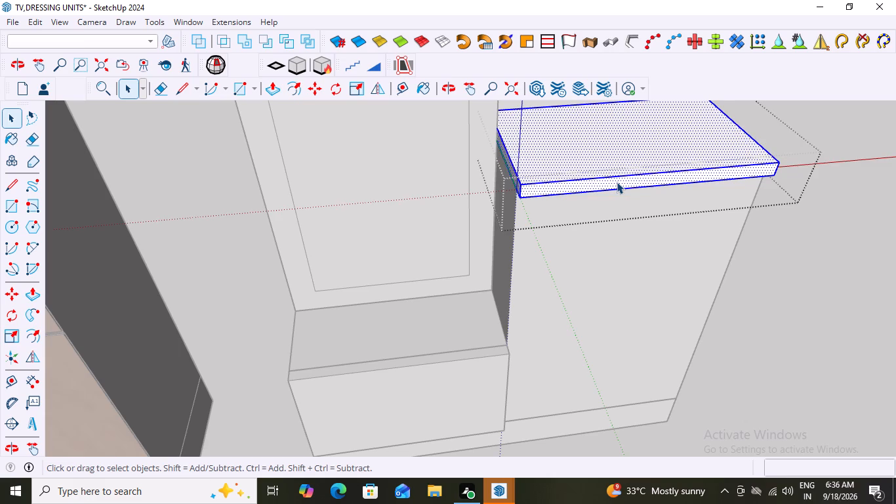
double_click(632, 180)
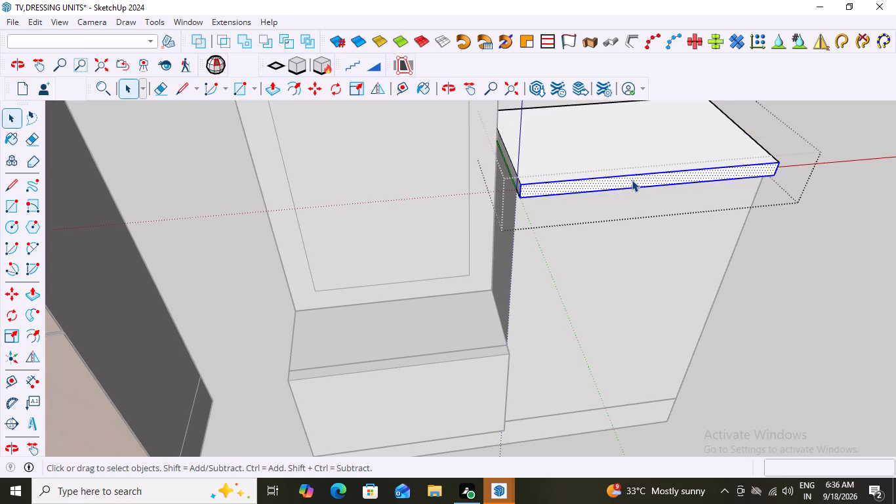
key("p")
left_click(639, 171)
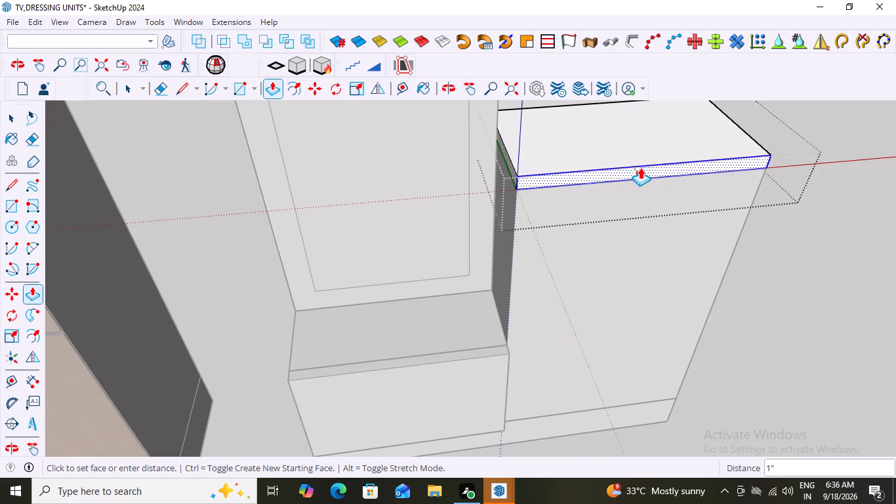
type(".5")
key("shift+quotedbl")
key("Return")
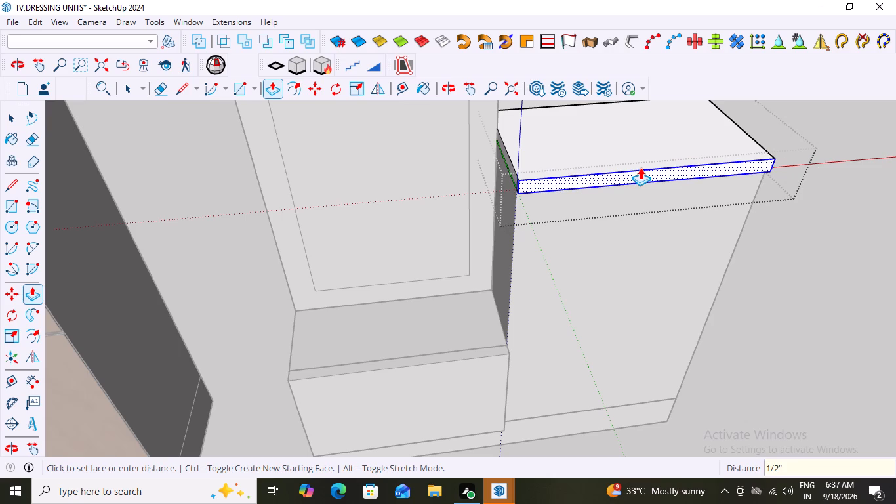
key("space")
left_click(769, 228)
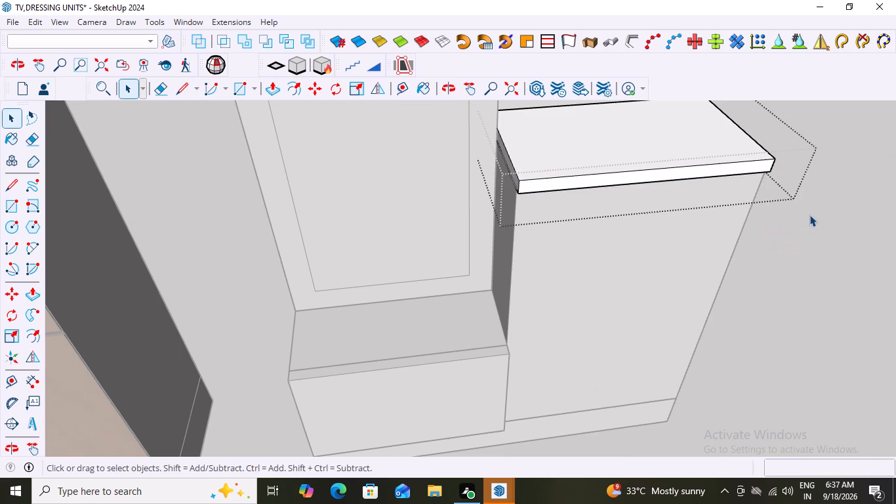
left_click(814, 222)
Examine the dressing unit's side cabinet, low drawer box and plinth from several sides beside the neighbouring crockery unit.
middle_click_drag(819, 226, 573, 175)
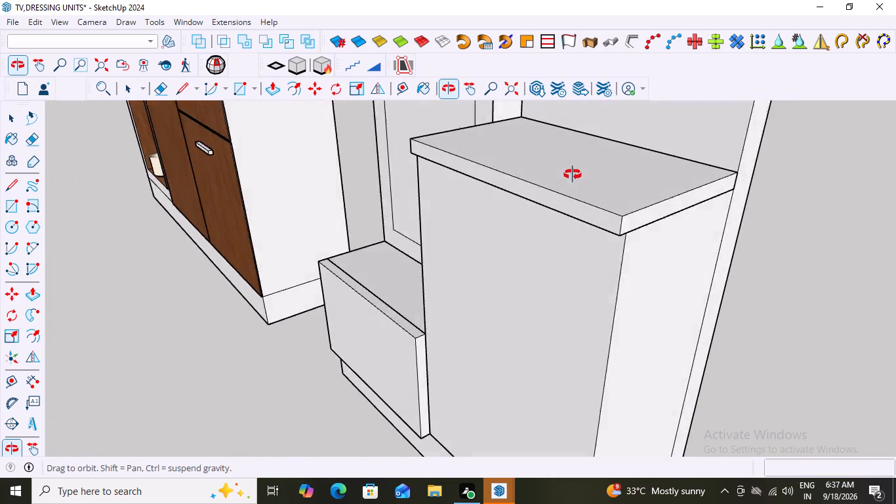
middle_click_drag(573, 175, 710, 180)
scroll(723, 181, "down", 4)
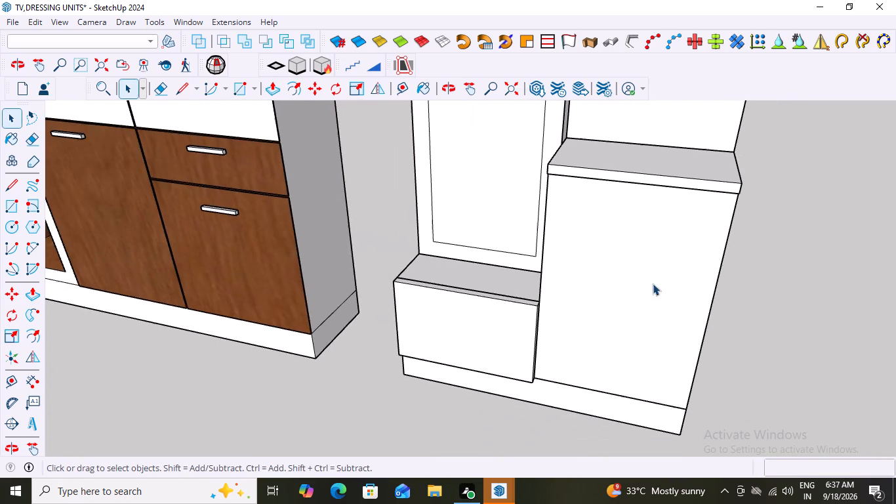
scroll(653, 283, "down", 1)
middle_click_drag(631, 305, 697, 261)
scroll(566, 297, "up", 2)
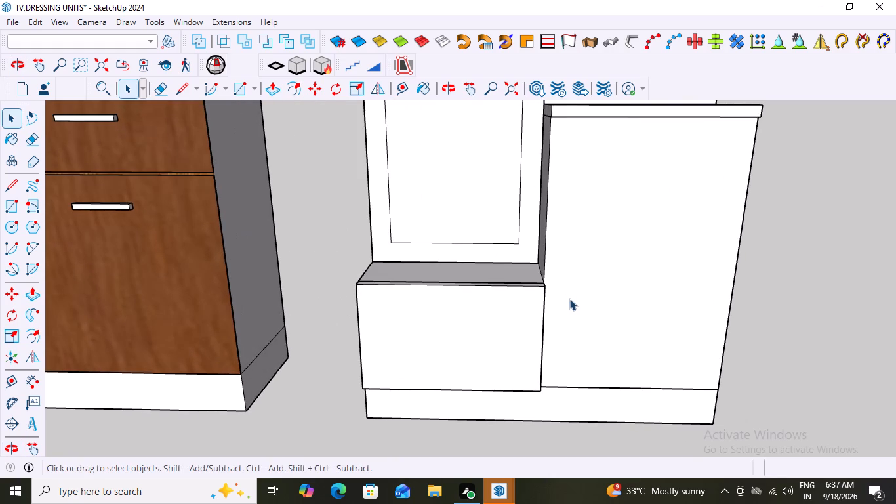
middle_click_drag(597, 217, 630, 244)
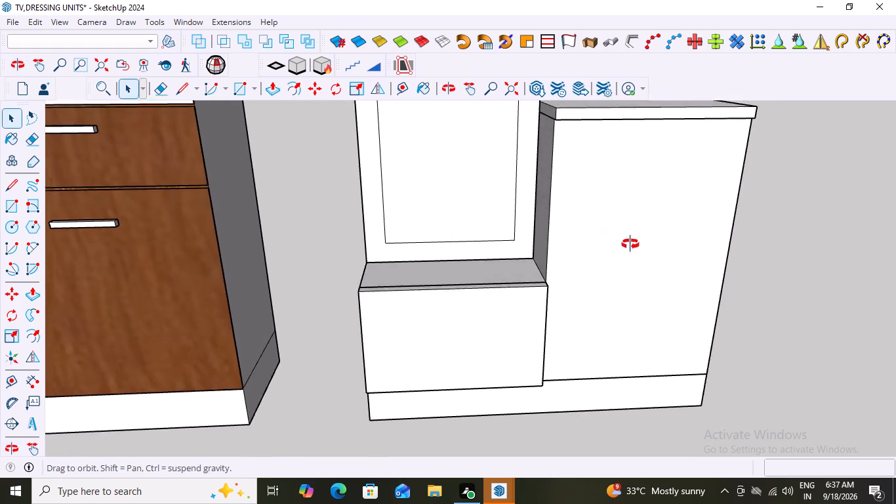
middle_click_drag(630, 244, 661, 278)
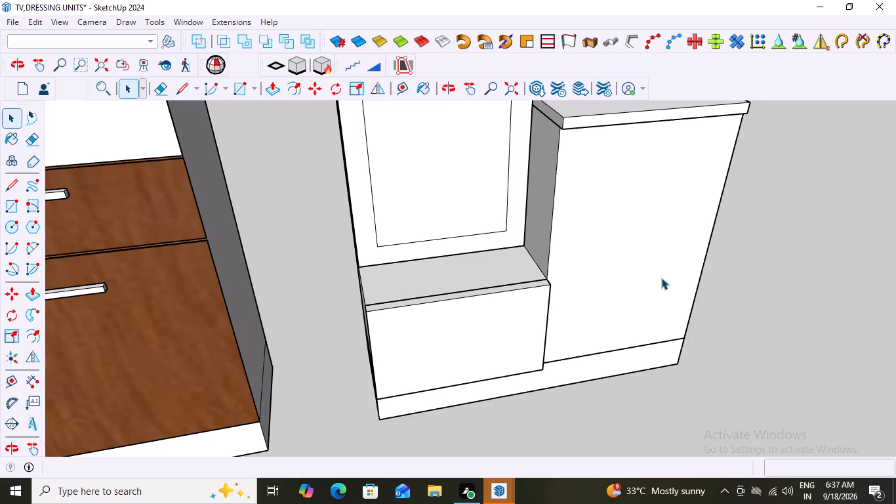
middle_click_drag(564, 320, 388, 256)
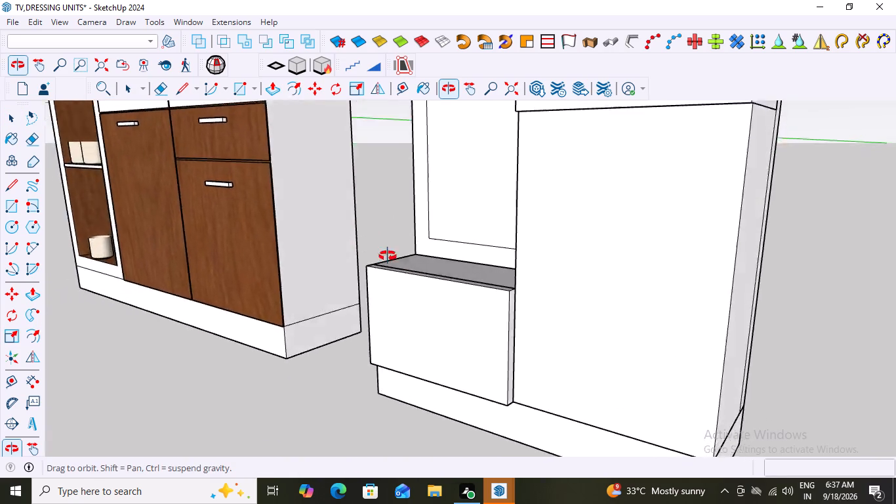
middle_click_drag(388, 256, 611, 315)
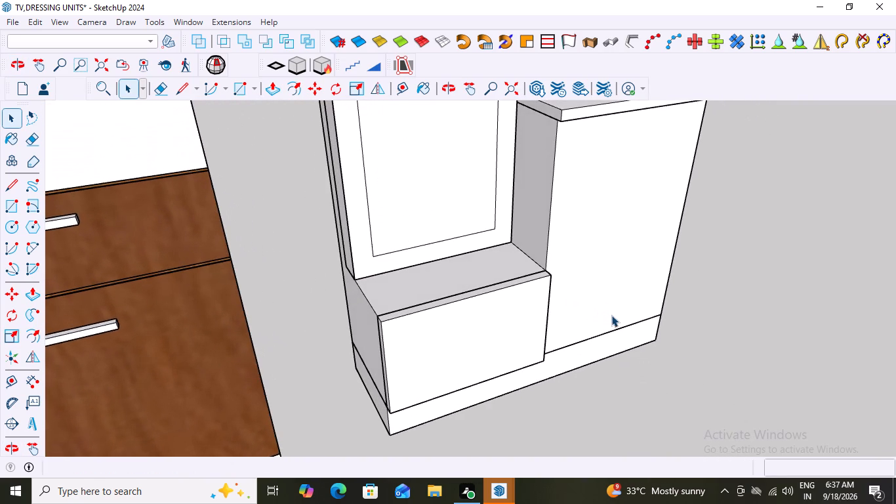
scroll(611, 315, "down", 10)
middle_click_drag(708, 331, 641, 320)
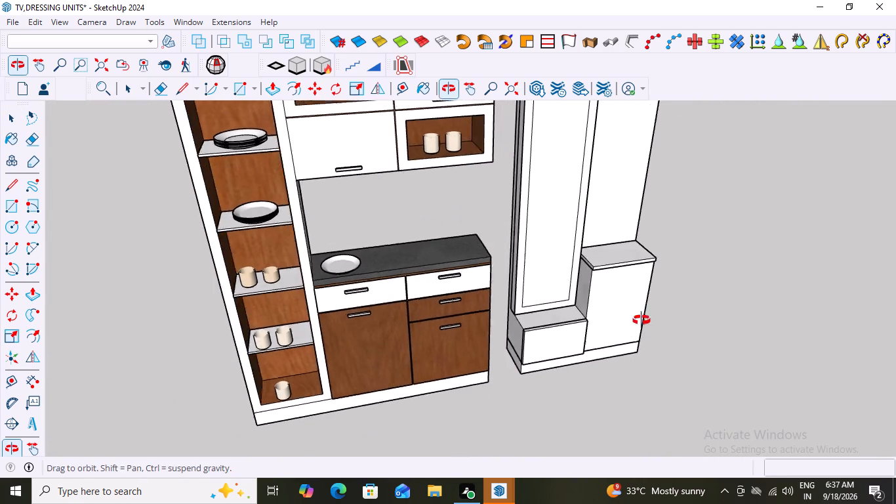
middle_click_drag(641, 320, 529, 233)
scroll(661, 388, "down", 3)
middle_click_drag(733, 400, 538, 357)
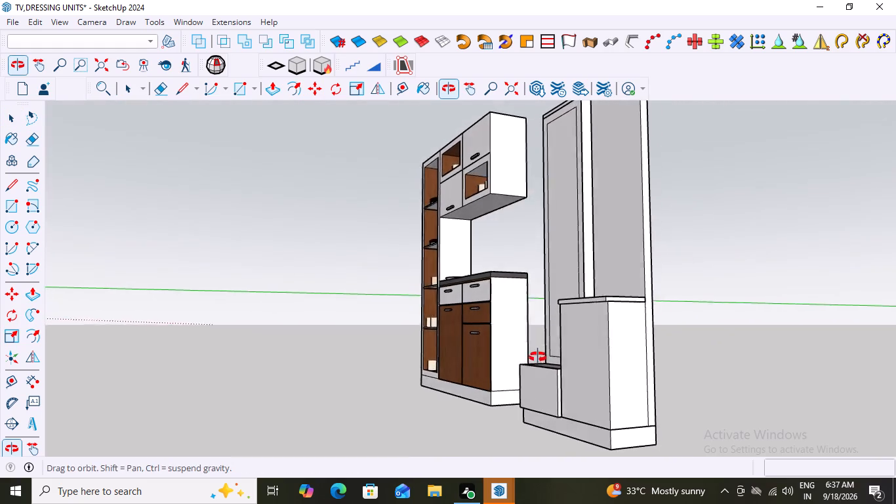
middle_click_drag(538, 357, 547, 382)
middle_click_drag(547, 382, 674, 333)
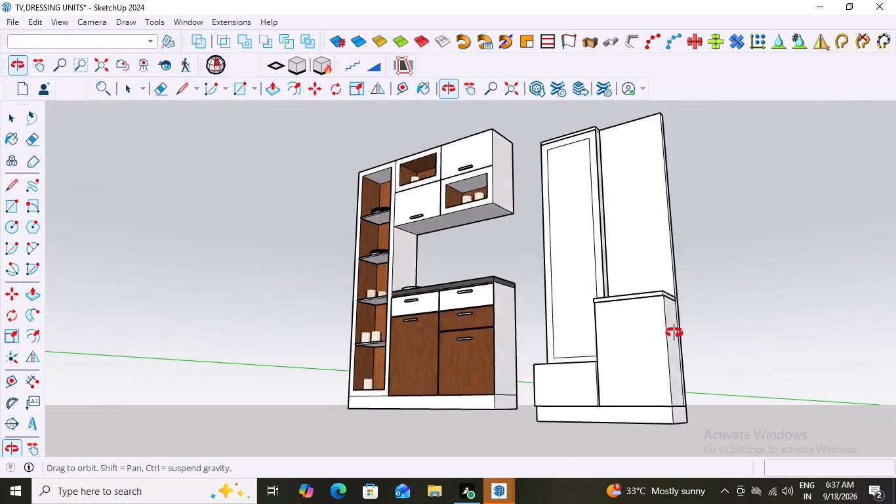
middle_click_drag(674, 333, 711, 352)
Draw a rectangle about 2' 2 1/2" by 1' 6" over the side cabinet's front, from below the slab to the plinth's top edge.
scroll(609, 306, "up", 7)
middle_click_drag(604, 337, 705, 380)
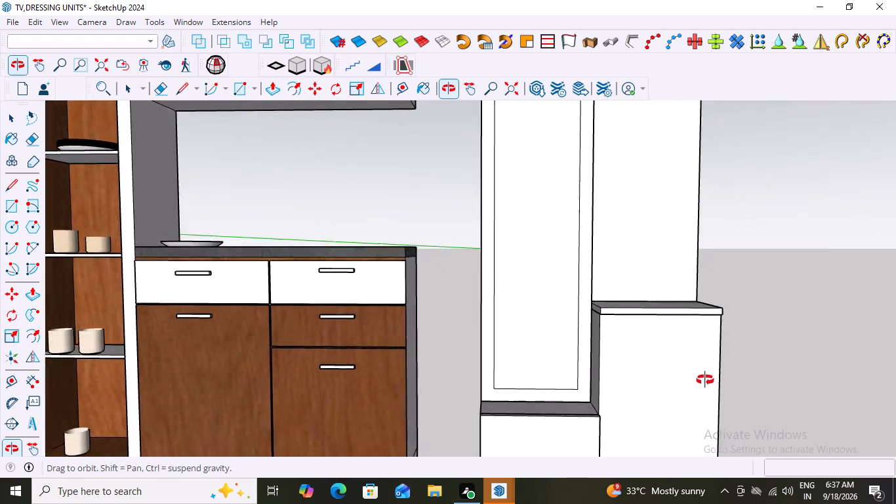
middle_click_drag(705, 380, 752, 388)
scroll(604, 307, "up", 5)
middle_click_drag(618, 335, 617, 299)
scroll(617, 330, "up", 1)
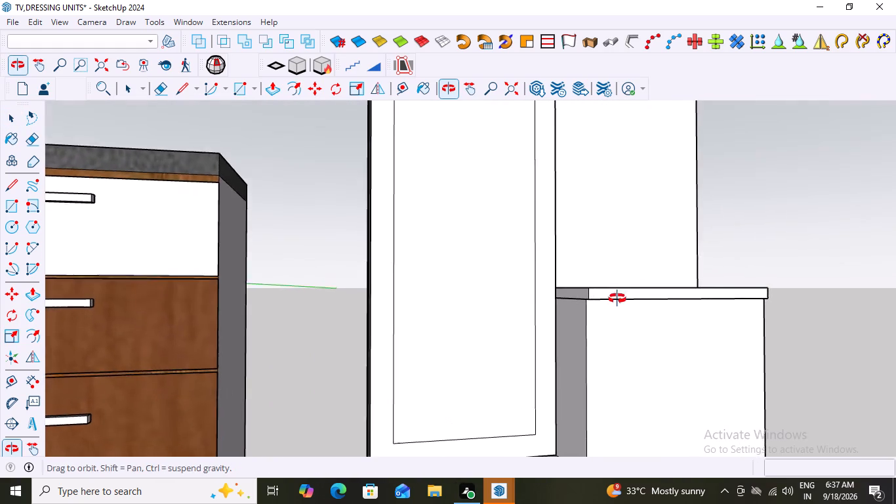
middle_click_drag(617, 299, 618, 290)
scroll(592, 303, "up", 13)
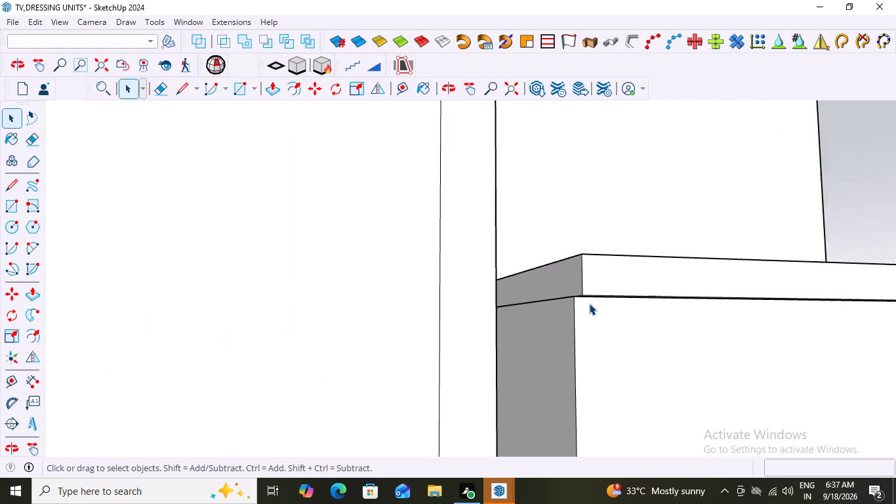
scroll(589, 303, "up", 10)
middle_click_drag(627, 320, 581, 306)
key("r")
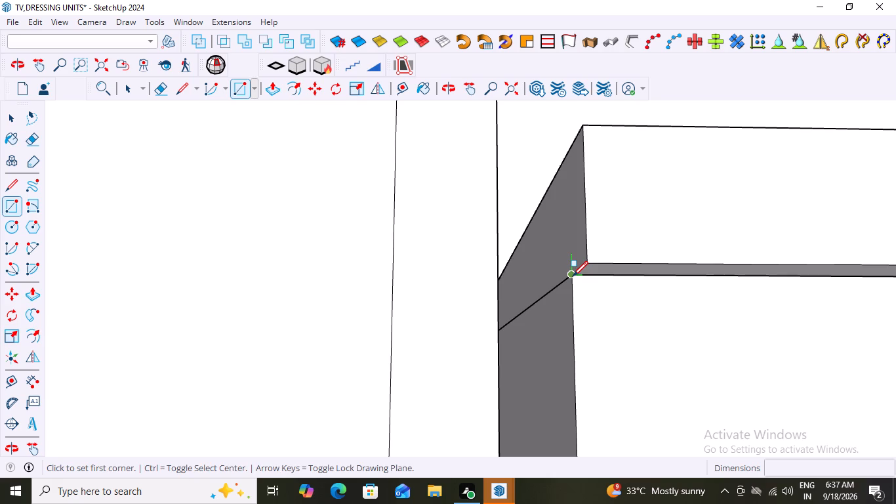
left_click_drag(573, 276, 579, 293)
scroll(616, 346, "down", 20)
scroll(616, 346, "down", 8)
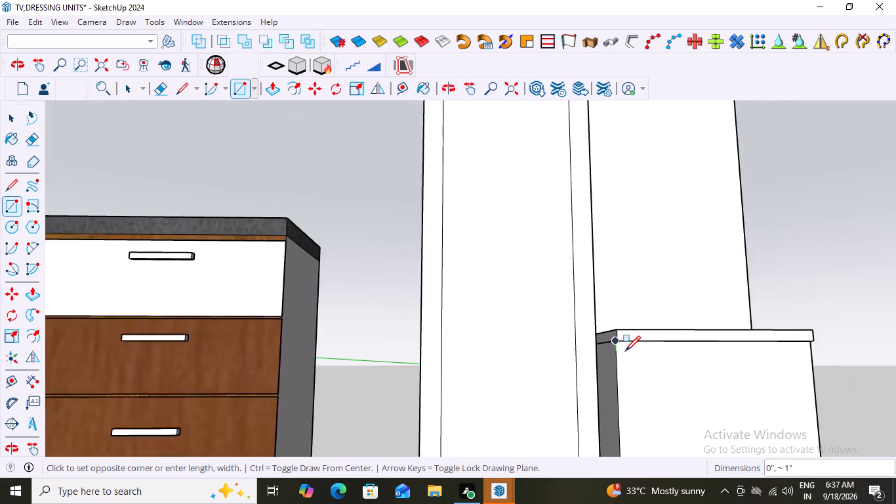
scroll(625, 351, "down", 20)
scroll(625, 351, "down", 2)
scroll(720, 454, "up", 5)
scroll(677, 417, "up", 5)
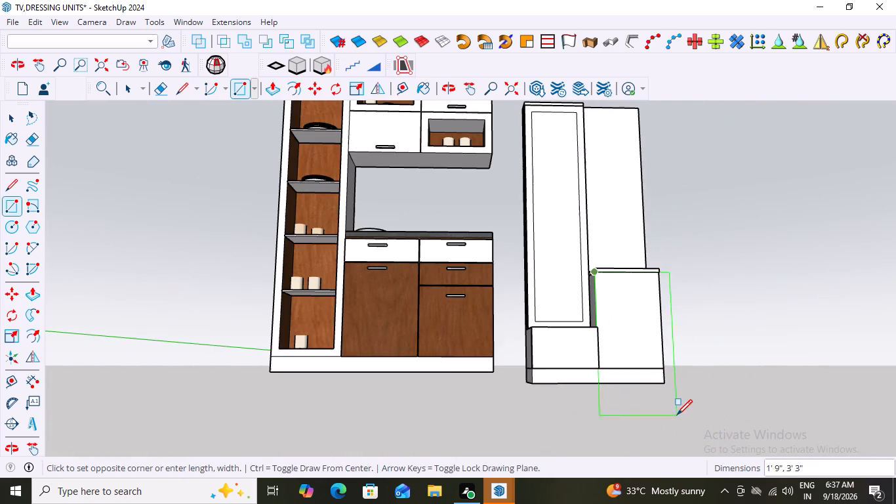
middle_click_drag(668, 387, 654, 477)
scroll(657, 383, "up", 8)
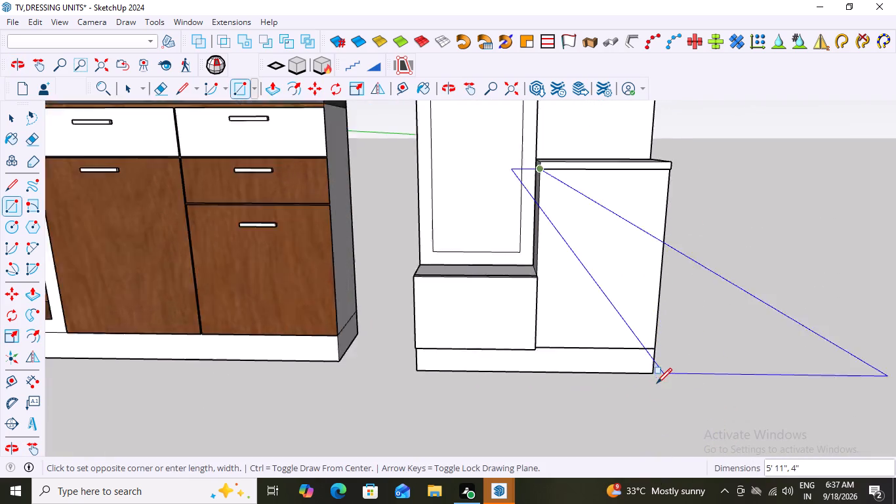
scroll(657, 383, "up", 5)
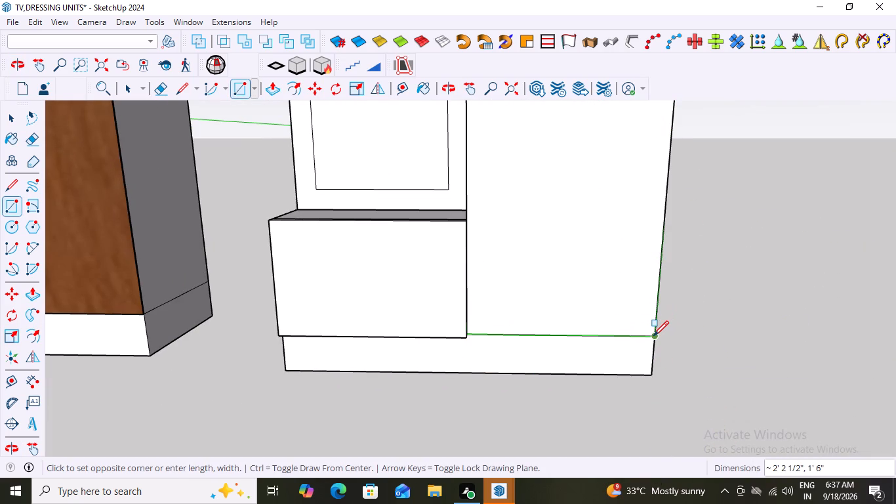
left_click(653, 336)
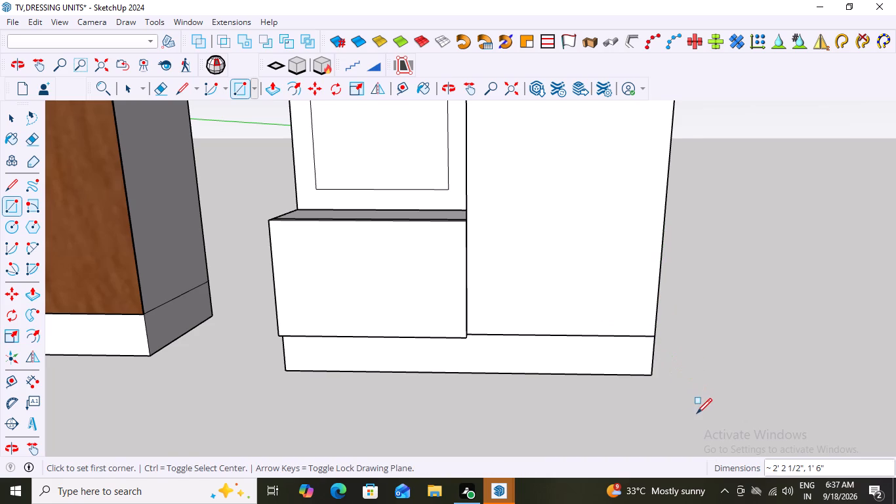
key("space")
Group the rectangle drawn over the side cabinet's front, including its boundary edges.
scroll(695, 413, "down", 10)
double_click(643, 319)
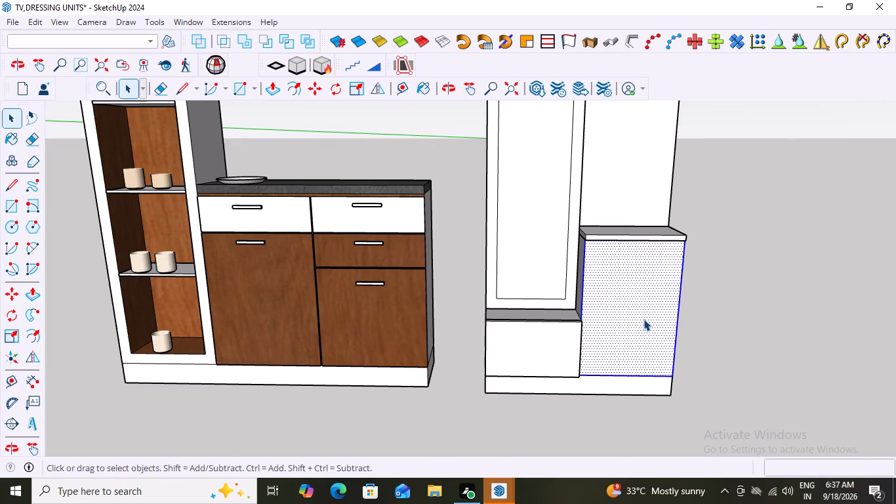
right_click(643, 319)
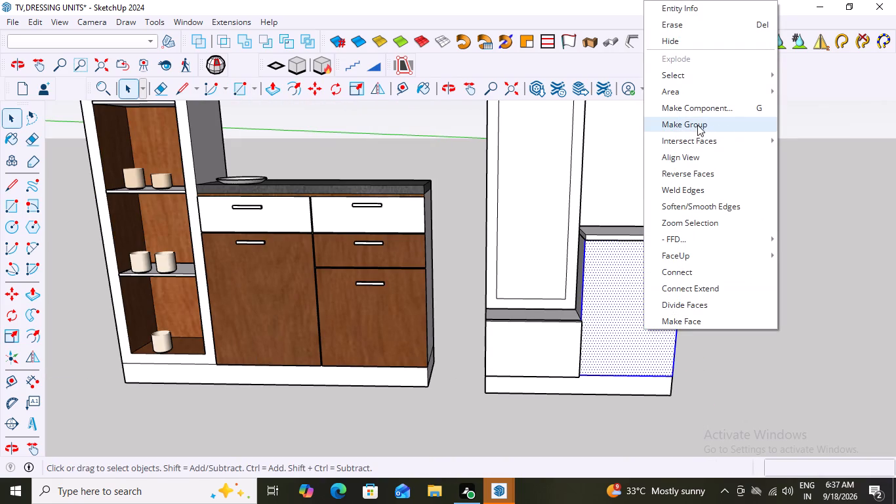
left_click(677, 126)
Open the new front group, pull its face out 1" with Push/Pull to form the shutter, and leave the group.
left_click(645, 273)
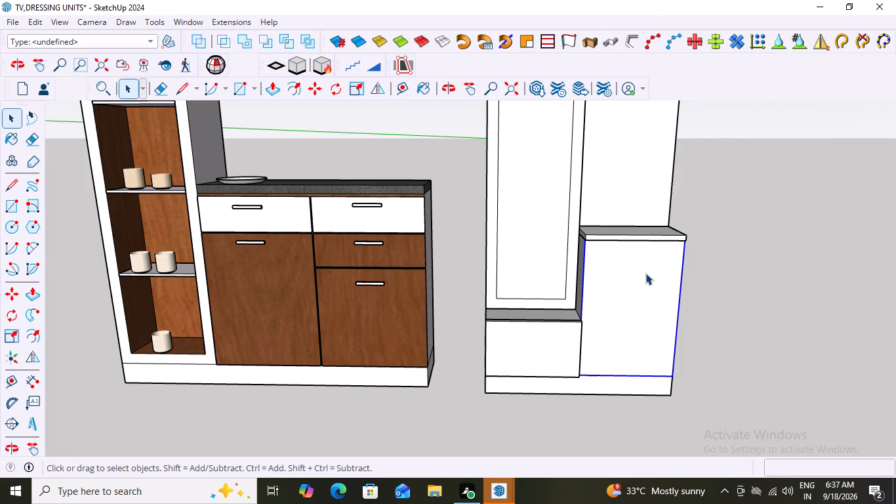
left_click(645, 273)
left_click(645, 273)
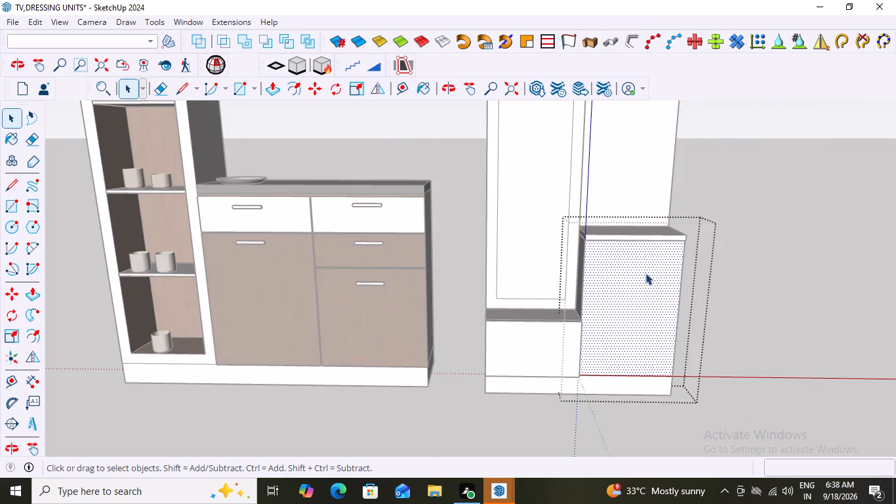
key("p")
left_click(645, 273)
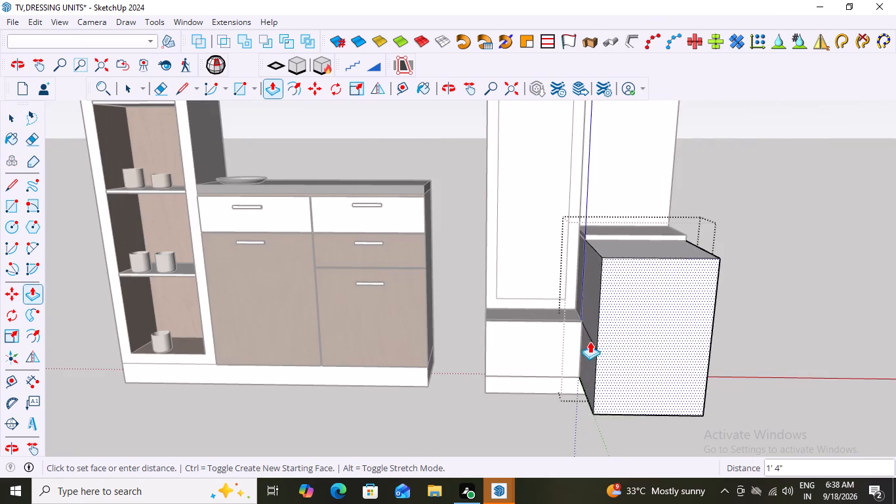
left_click(581, 373)
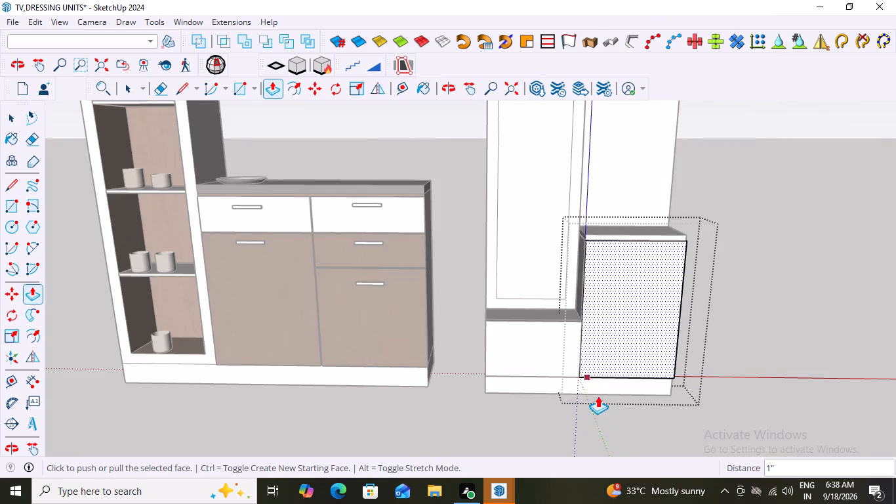
key("space")
left_click(842, 347)
Examine how the side cabinet's shutter meets the top slab, low drawer box and plinth from the side and front.
middle_click_drag(756, 373, 693, 376)
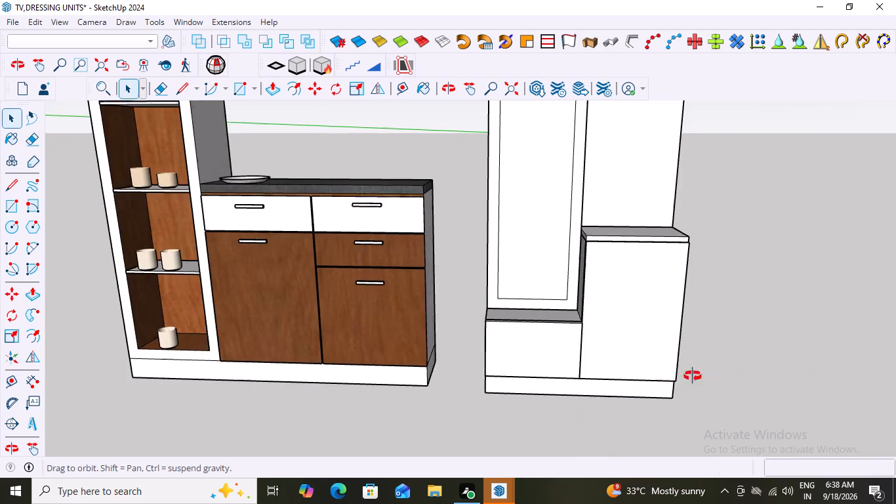
middle_click_drag(693, 376, 481, 328)
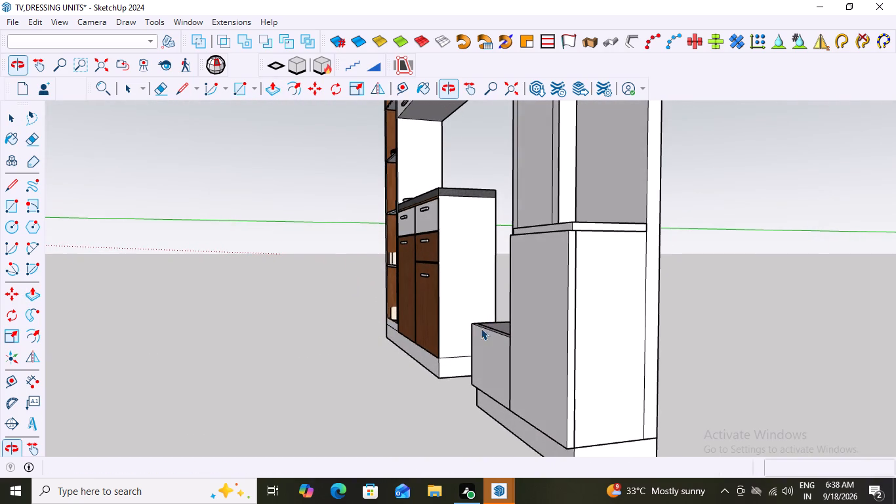
middle_click_drag(527, 353, 862, 364)
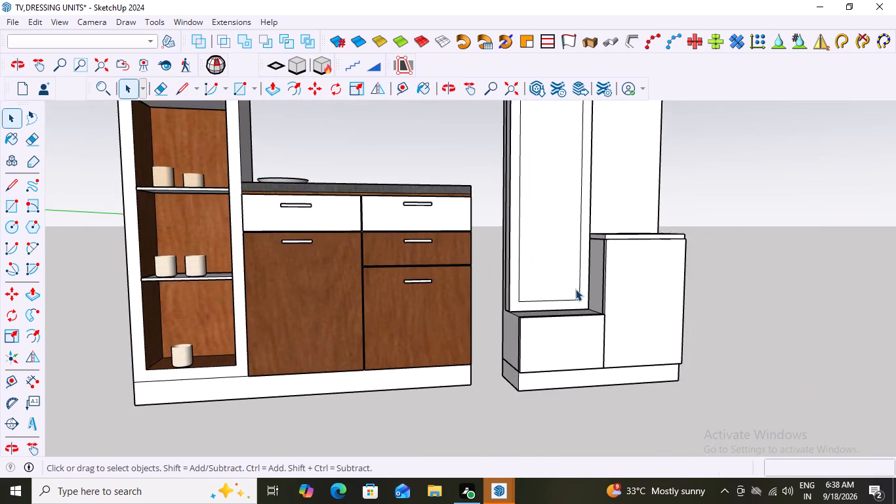
scroll(575, 289, "up", 3)
scroll(640, 276, "up", 2)
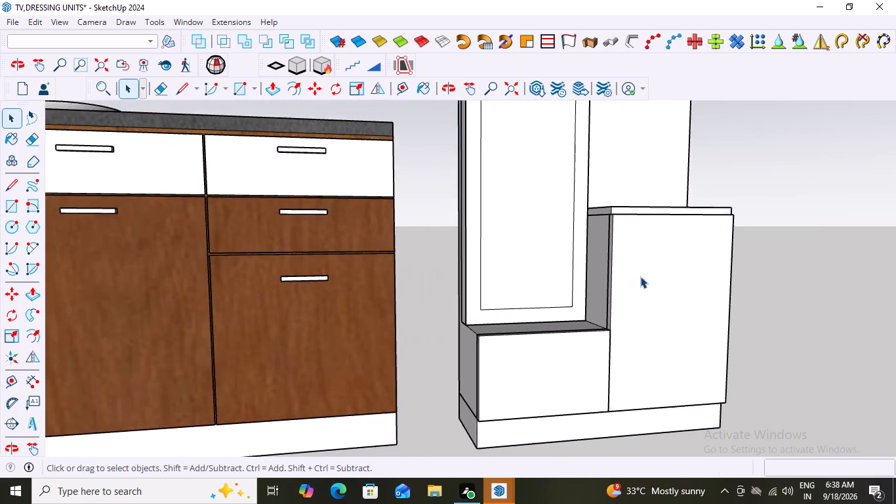
scroll(640, 276, "down", 4)
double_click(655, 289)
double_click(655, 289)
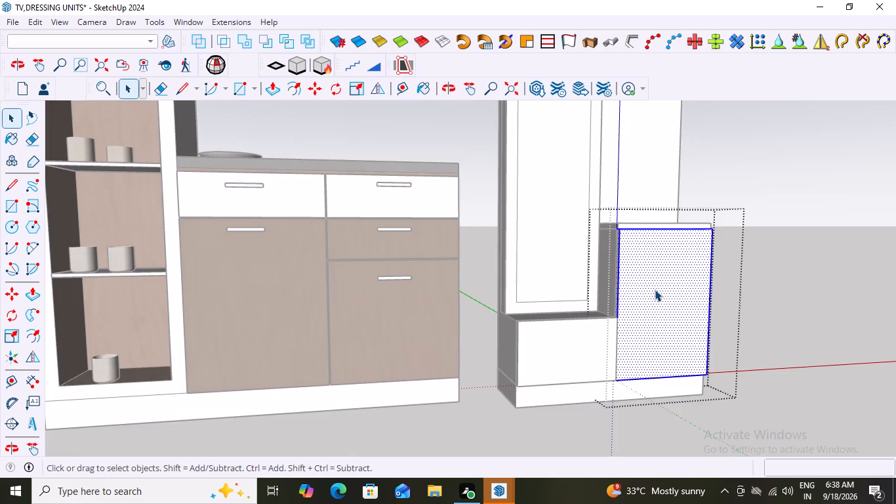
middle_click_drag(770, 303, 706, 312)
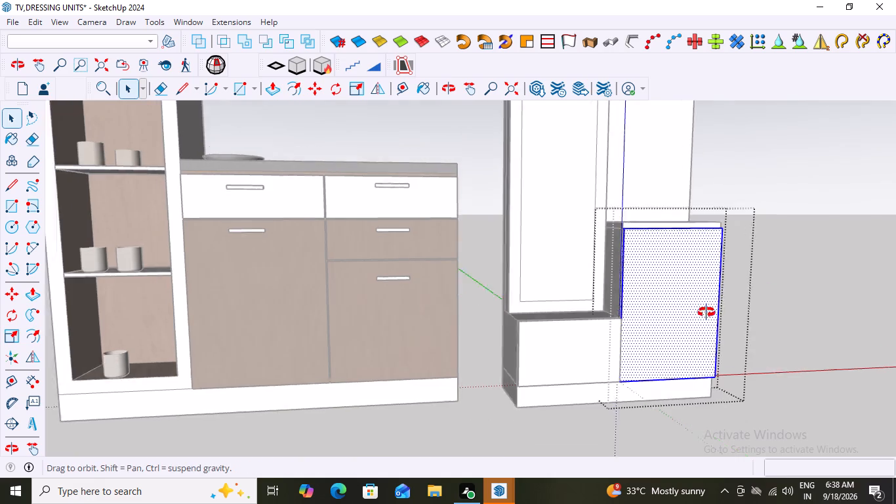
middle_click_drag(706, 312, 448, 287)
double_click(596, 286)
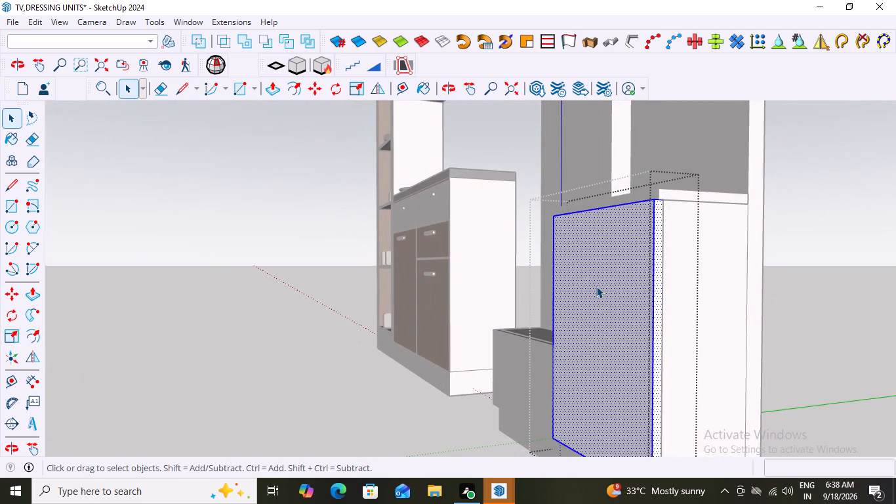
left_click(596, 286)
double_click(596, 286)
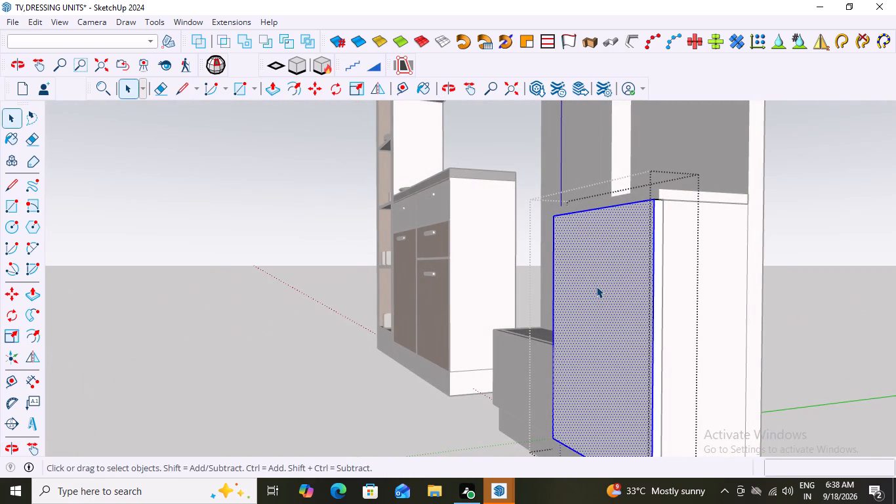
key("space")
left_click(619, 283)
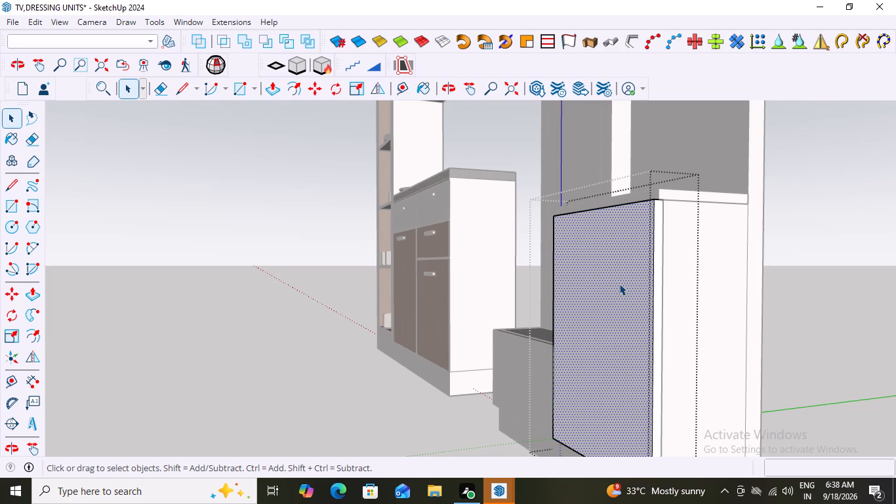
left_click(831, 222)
Examine the whole dressing unit with its new shutter beside the neighbouring crockery unit.
middle_click_drag(580, 308, 691, 352)
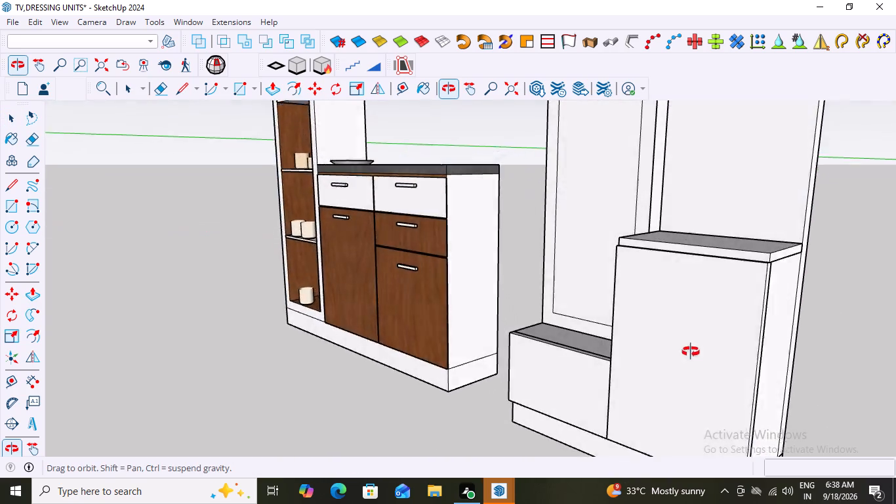
middle_click_drag(691, 352, 895, 362)
scroll(684, 261, "up", 3)
scroll(692, 278, "down", 7)
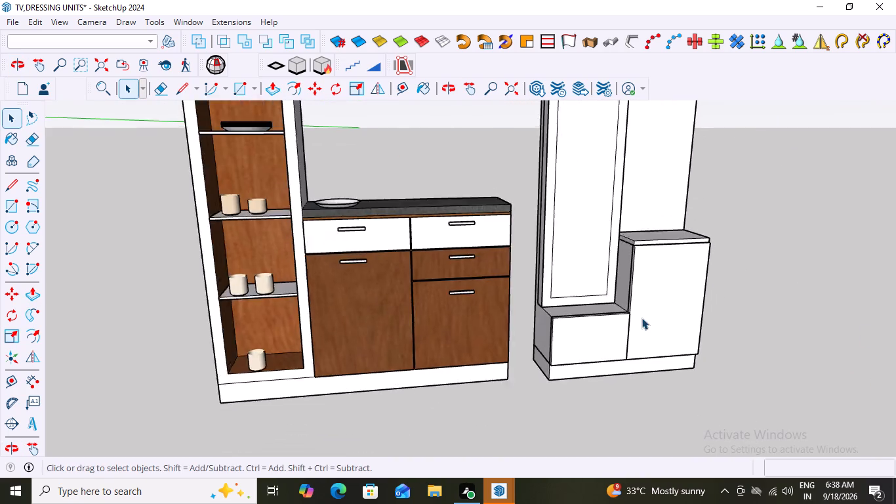
scroll(641, 318, "down", 8)
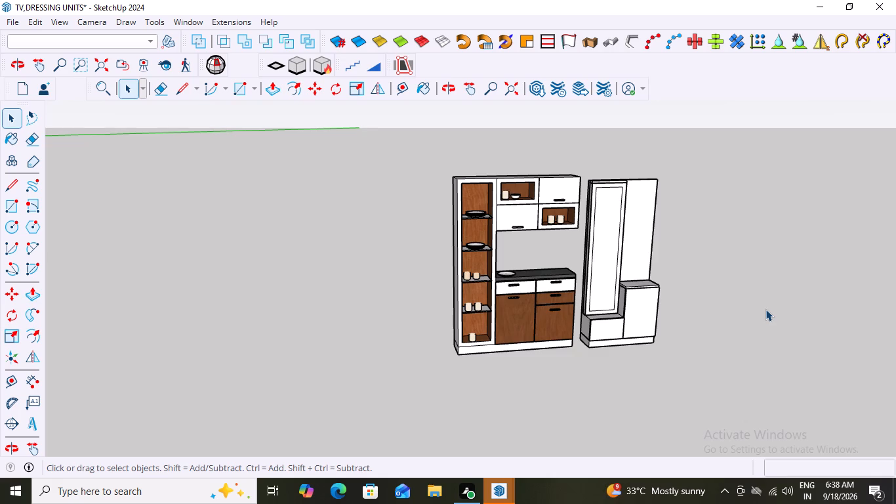
scroll(646, 268, "up", 3)
middle_click_drag(753, 268, 672, 235)
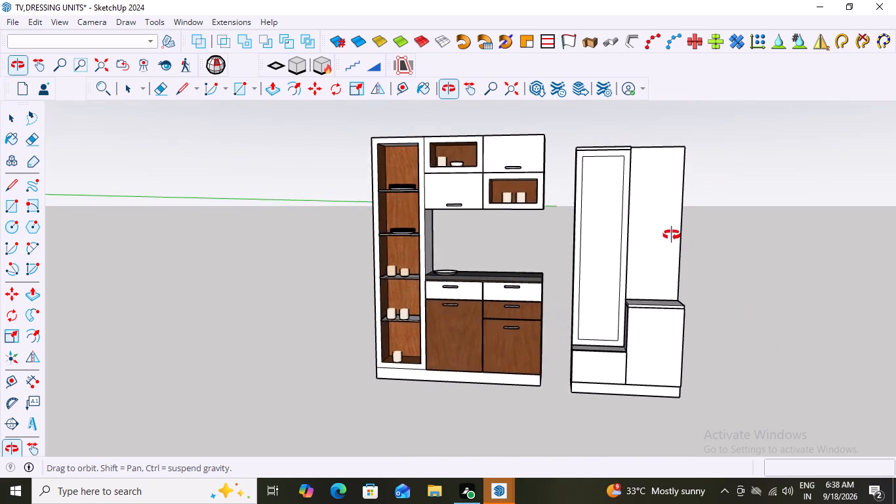
middle_click_drag(672, 235, 669, 234)
scroll(663, 282, "up", 3)
scroll(685, 289, "down", 5)
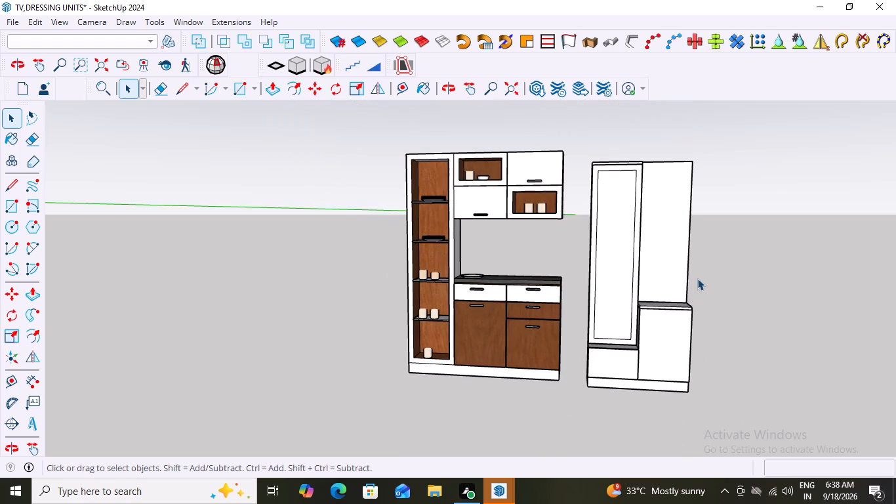
Place a horizontal guide on the back panel 14" above the edge where it meets the side cabinet's top slab.
scroll(653, 304, "up", 7)
middle_click_drag(653, 304, 676, 317)
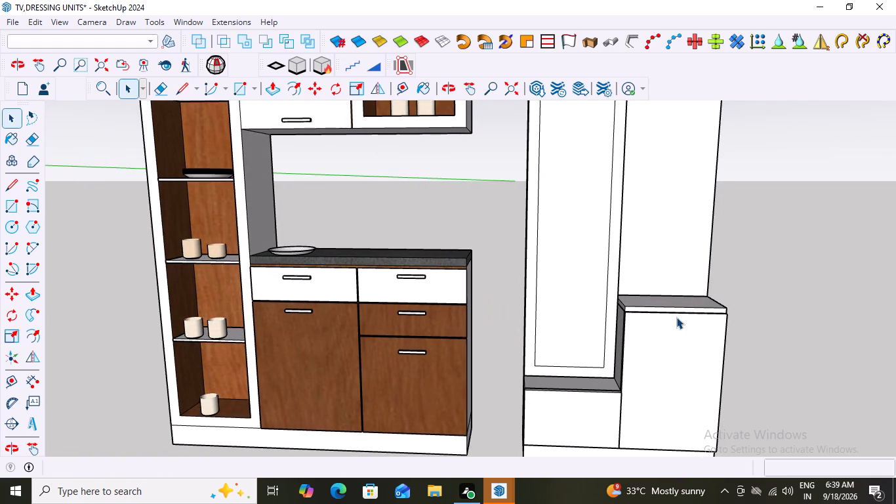
middle_click_drag(712, 264, 676, 259)
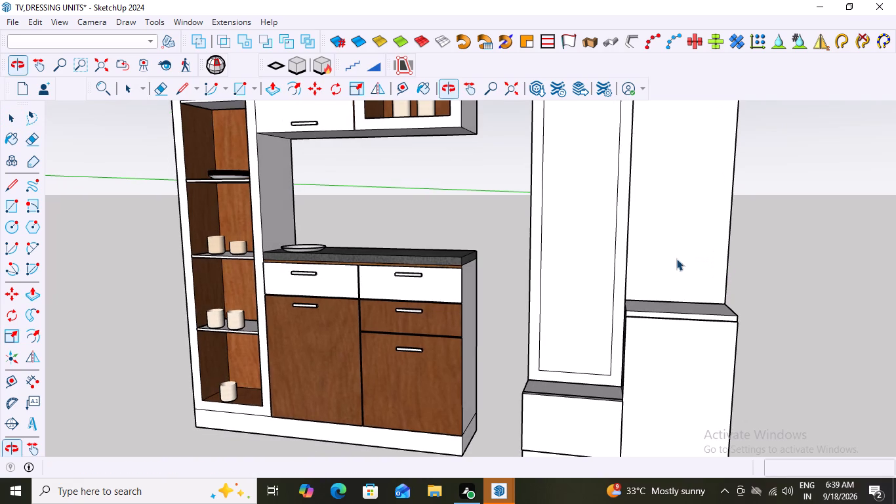
key("t")
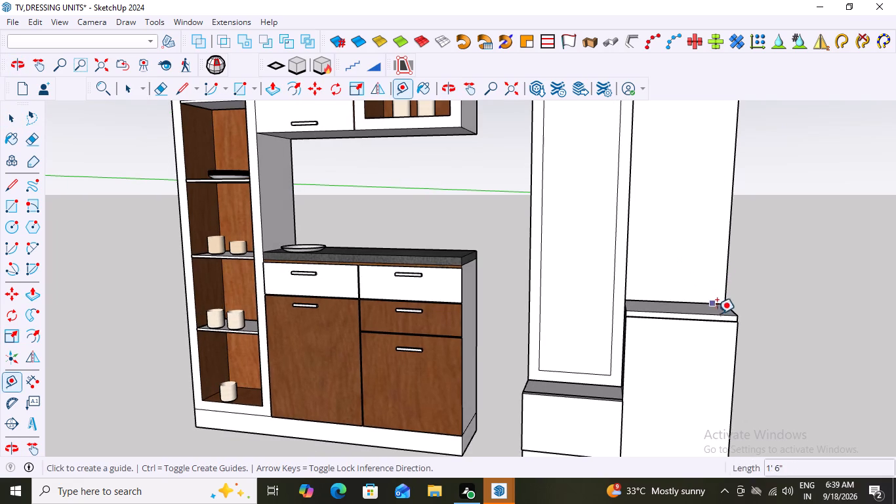
scroll(722, 330, "up", 6)
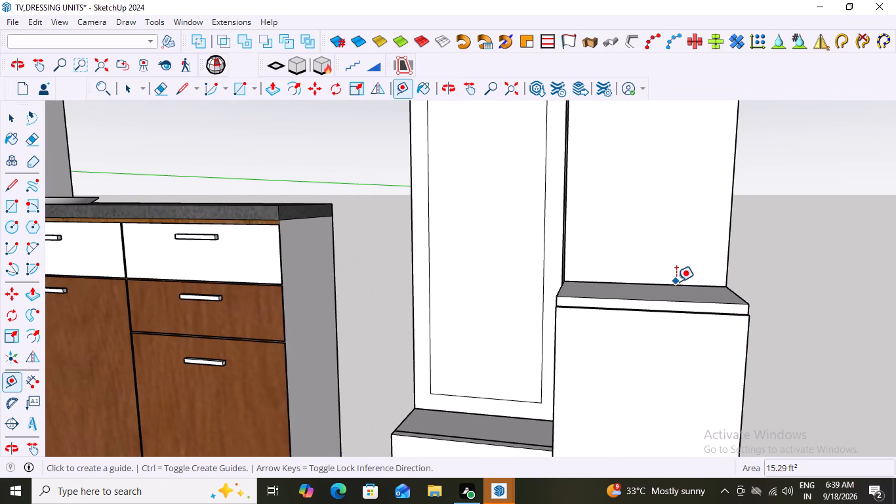
left_click(672, 283)
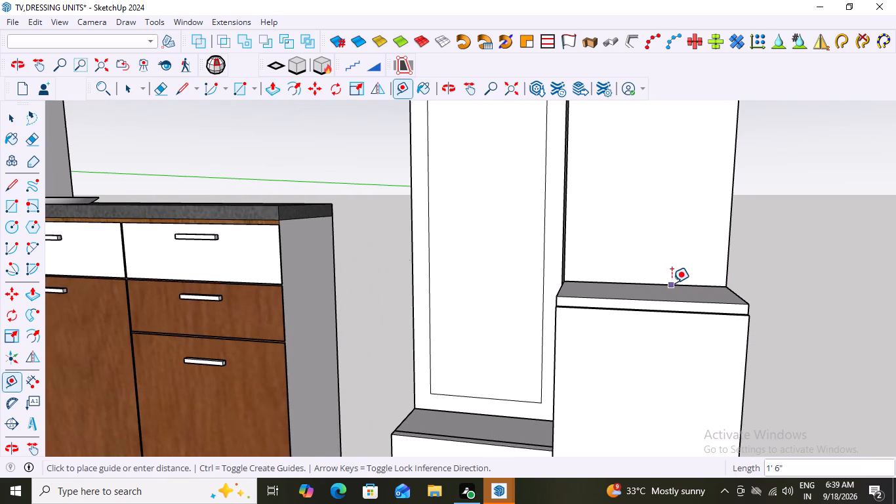
scroll(714, 214, "down", 11)
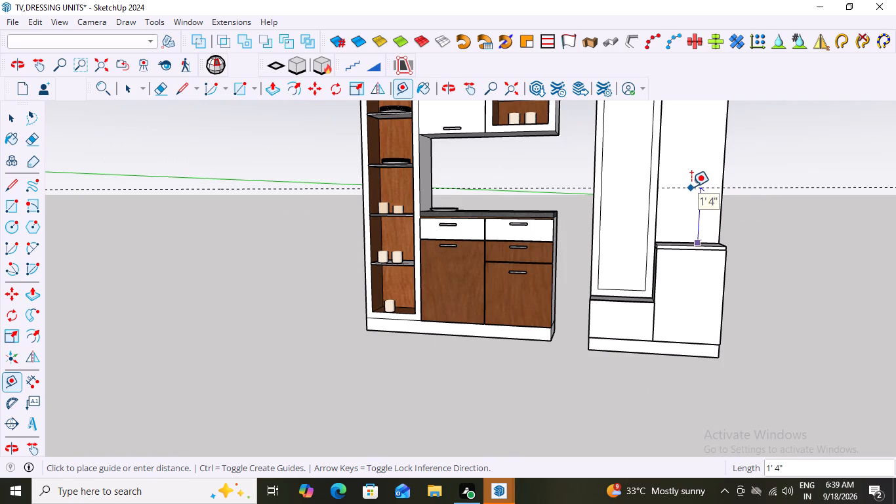
type("14")
key("apostrophe")
key("BackSpace")
key("shift+quotedbl")
key("Return")
Examine the guide's position across the back panel above the side cabinet from the front and side.
middle_click_drag(760, 244, 641, 264)
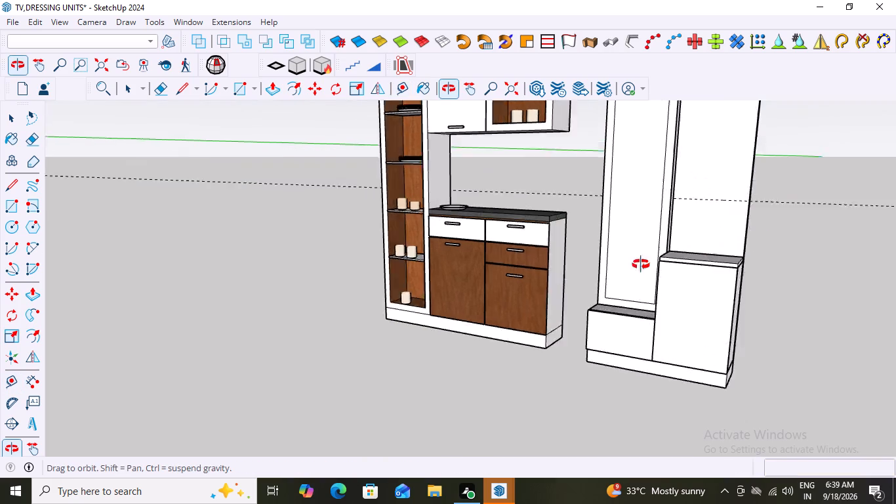
middle_click_drag(641, 264, 717, 280)
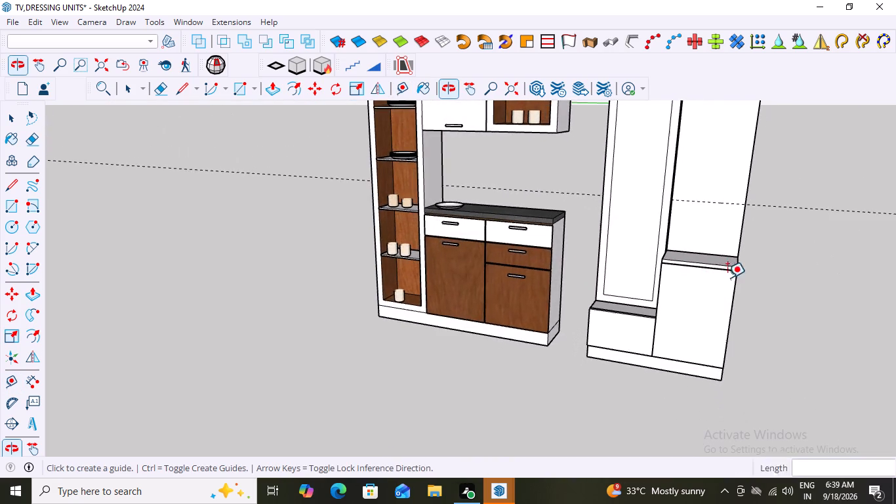
scroll(737, 276, "down", 7)
middle_click_drag(786, 341, 838, 277)
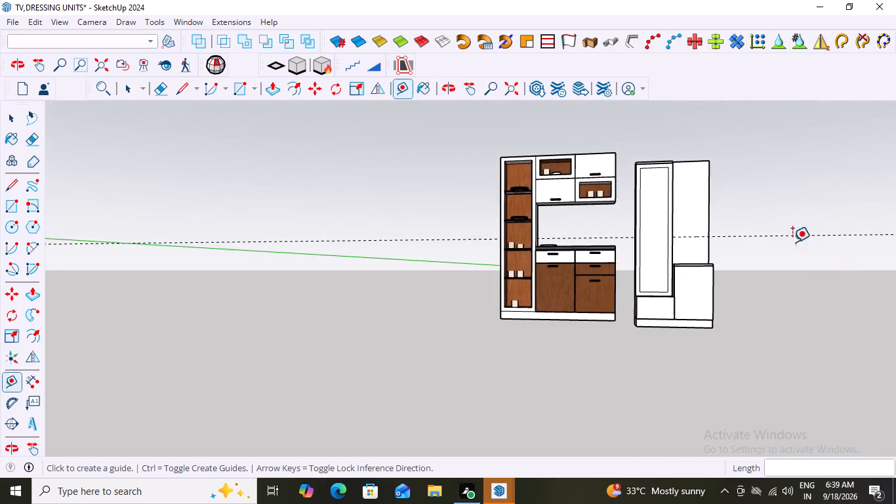
scroll(721, 230, "up", 16)
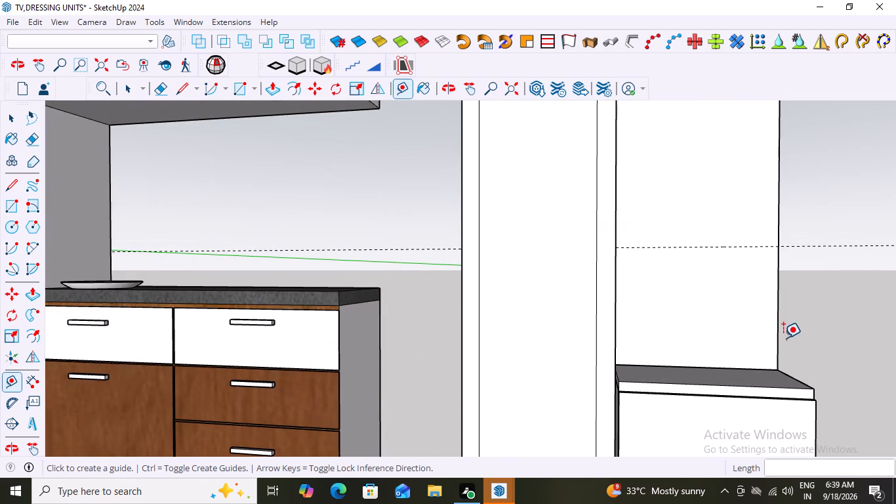
key("space")
middle_click_drag(821, 285, 546, 276)
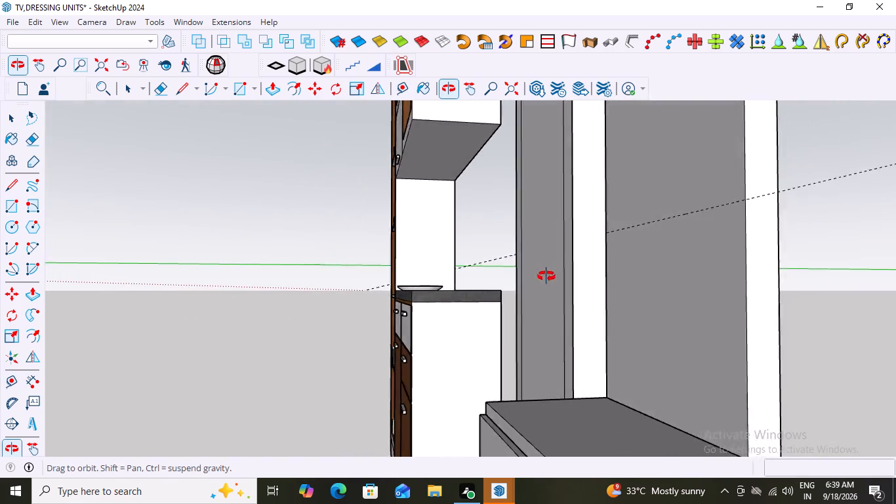
middle_click_drag(546, 276, 571, 314)
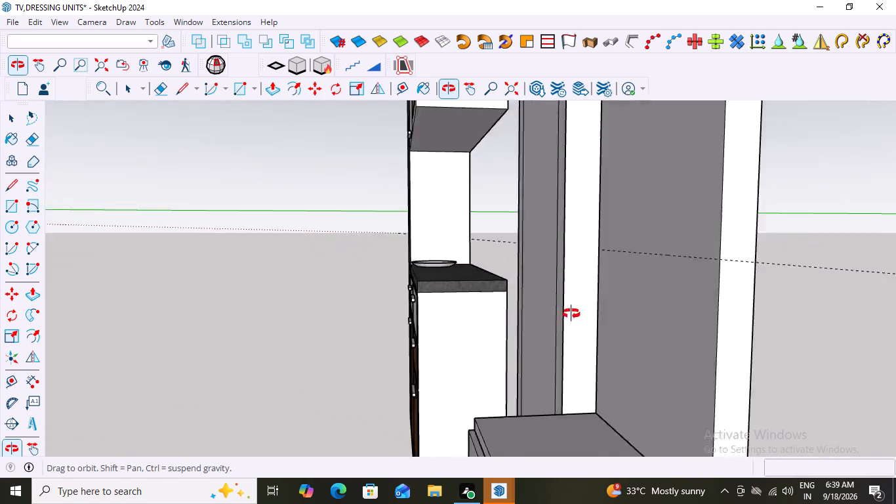
middle_click_drag(571, 314, 806, 317)
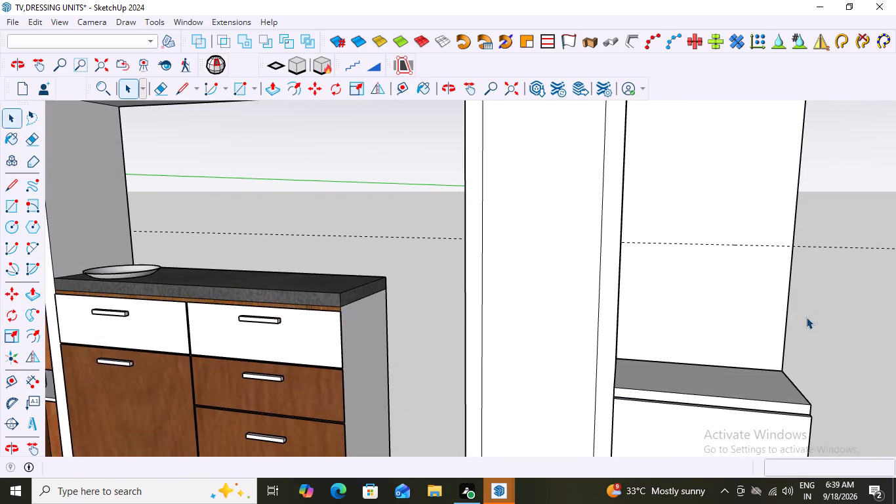
Draw a thin rectangle about 1'1" long and 1" high beneath the guide on the back panel, starting at the edge beside the tall panel.
scroll(790, 324, "down", 8)
middle_click_drag(875, 296, 895, 278)
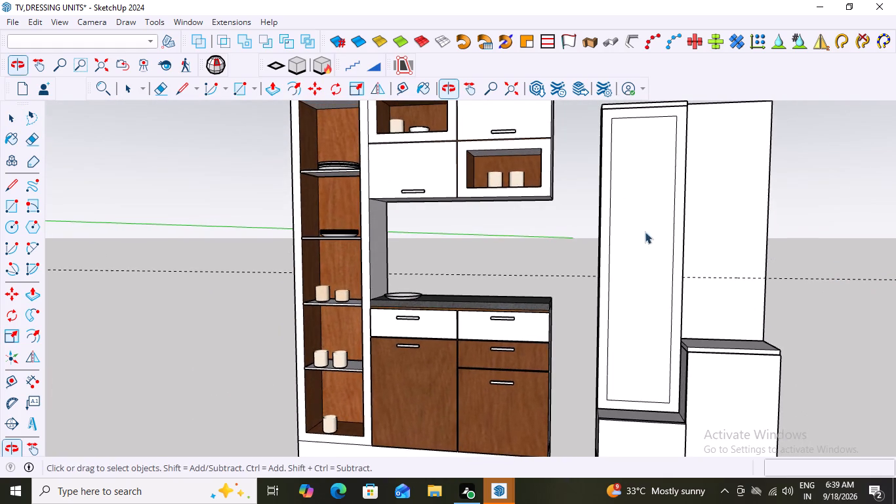
scroll(702, 286, "up", 15)
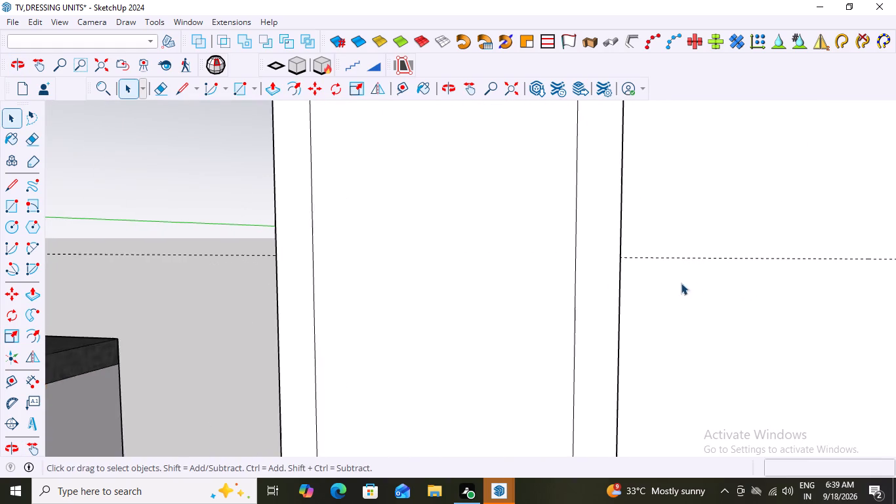
scroll(658, 276, "up", 7)
scroll(606, 261, "down", 16)
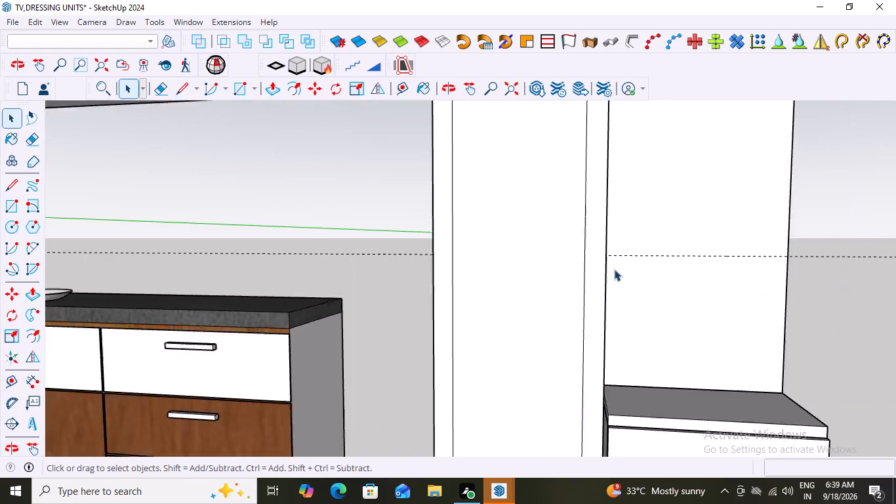
scroll(614, 269, "down", 12)
middle_click_drag(661, 285, 499, 295)
scroll(580, 272, "up", 3)
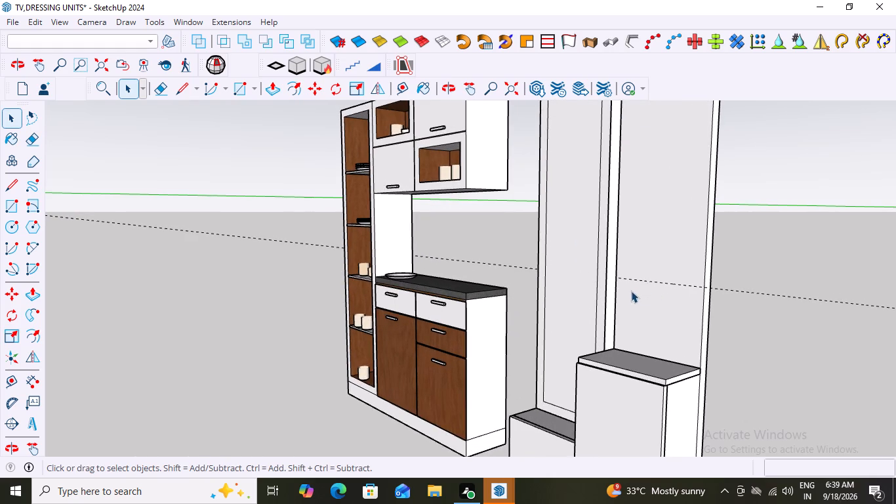
scroll(625, 291, "up", 6)
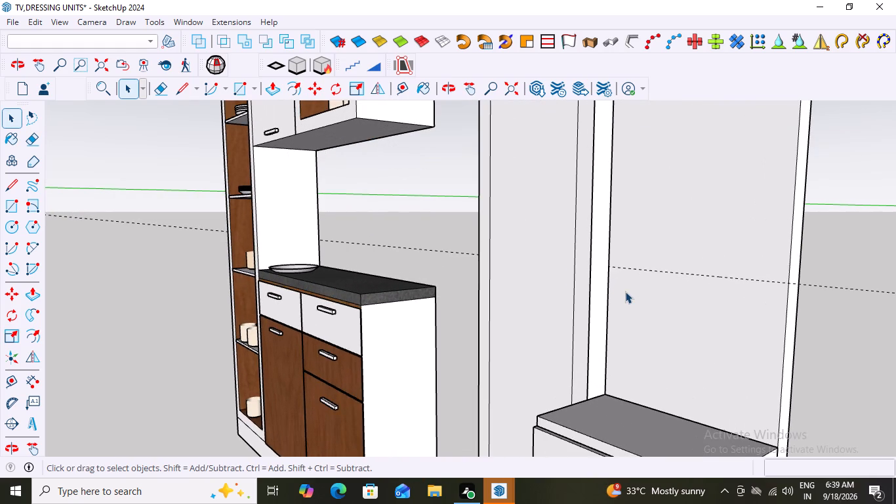
key("r")
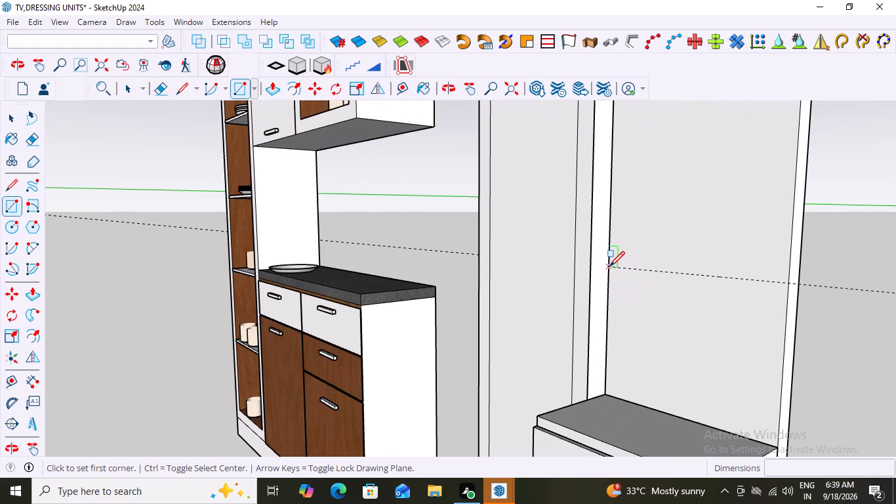
left_click(609, 266)
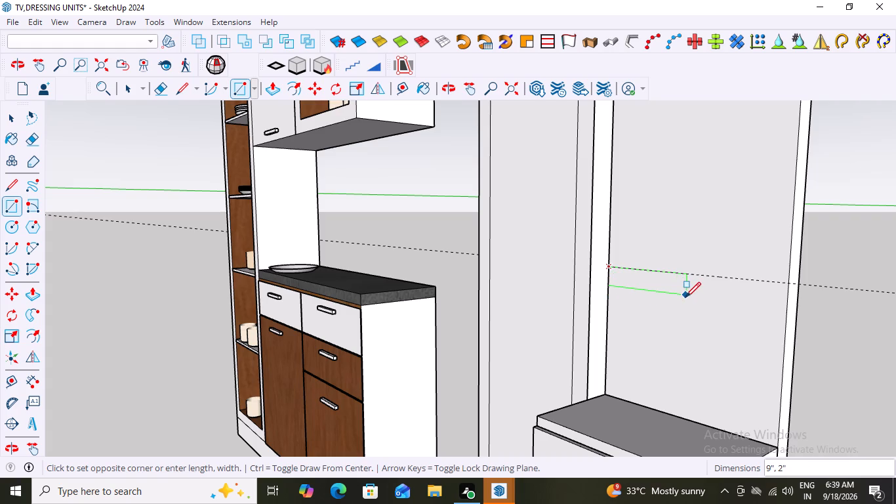
middle_click_drag(692, 296, 720, 296)
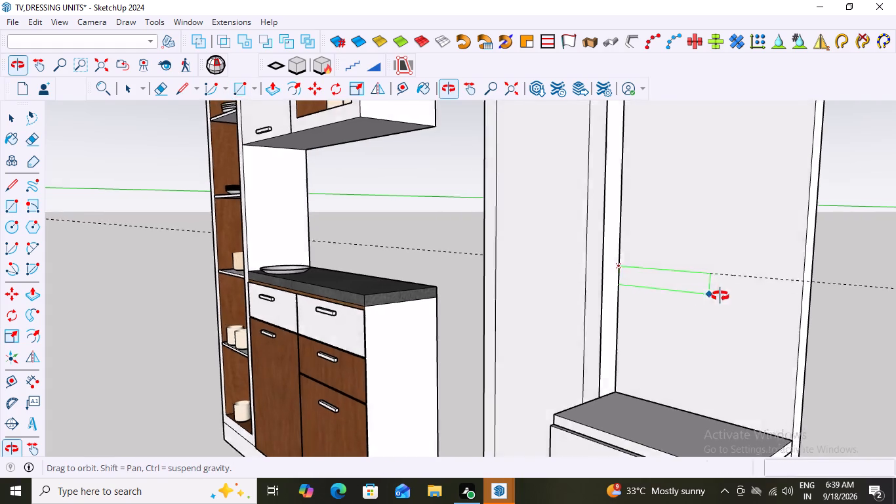
middle_click_drag(720, 296, 794, 292)
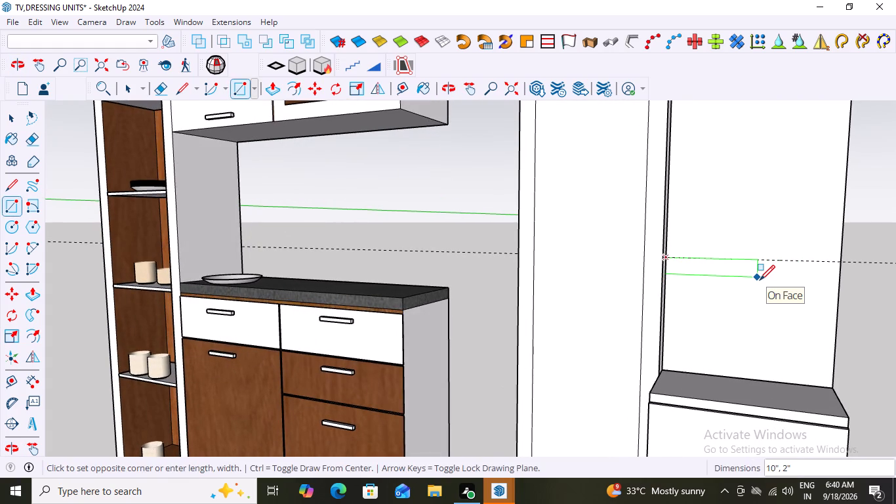
middle_click_drag(760, 280, 809, 278)
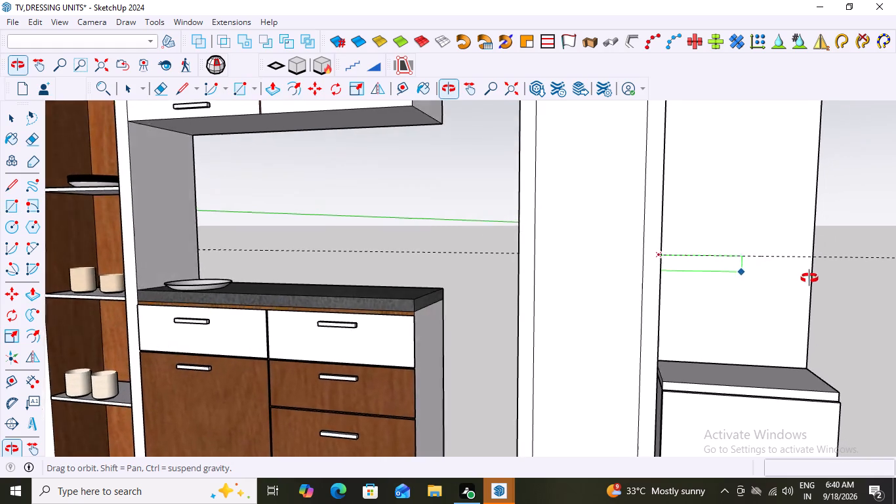
middle_click_drag(809, 278, 821, 276)
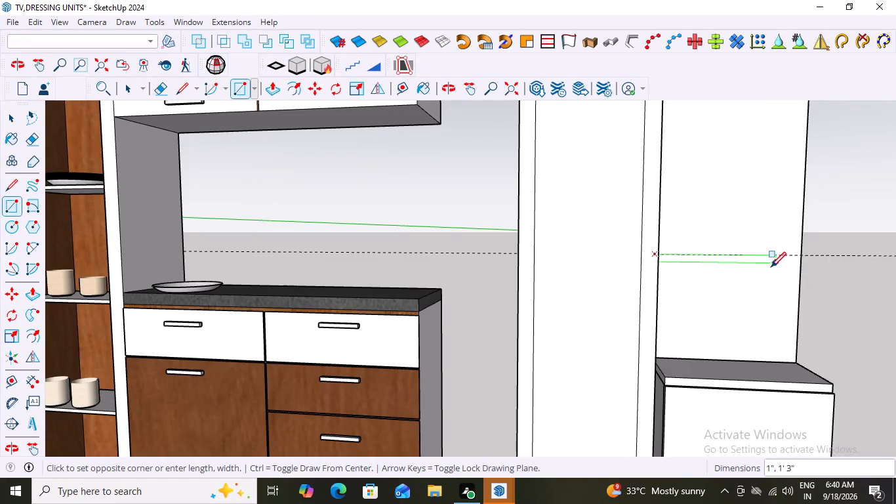
scroll(764, 265, "up", 3)
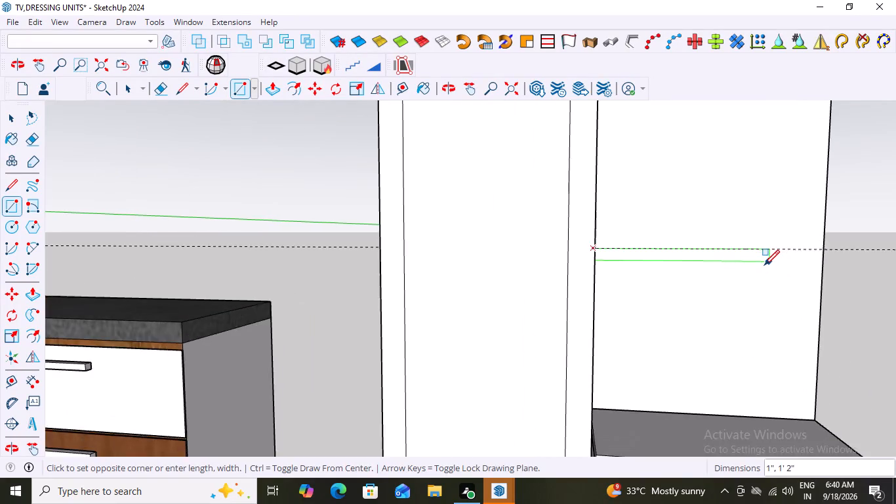
scroll(764, 265, "up", 6)
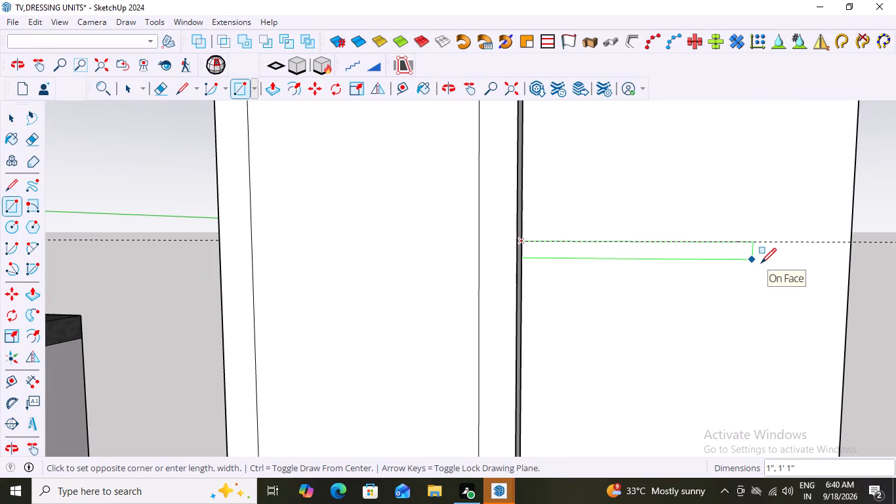
left_click(761, 263)
key("space")
Make the thin rectangle's face and its bounding edges on the back panel into a group.
scroll(720, 334, "down", 11)
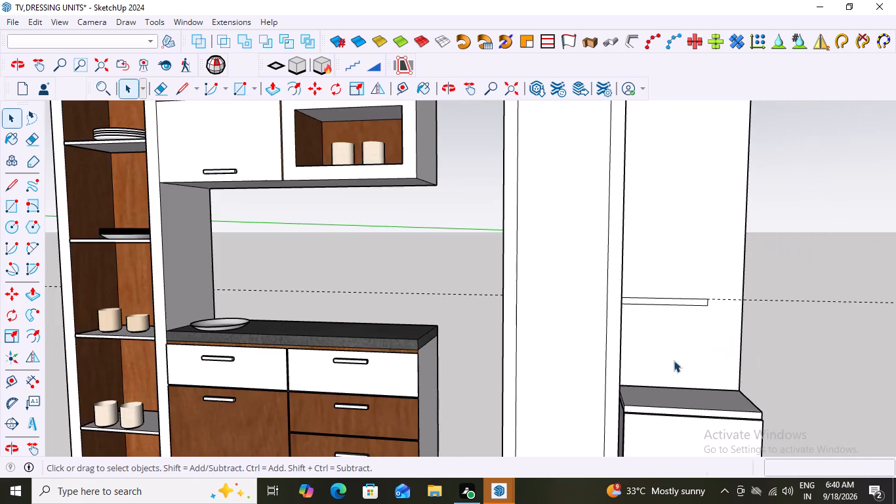
scroll(811, 352, "up", 2)
double_click(656, 292)
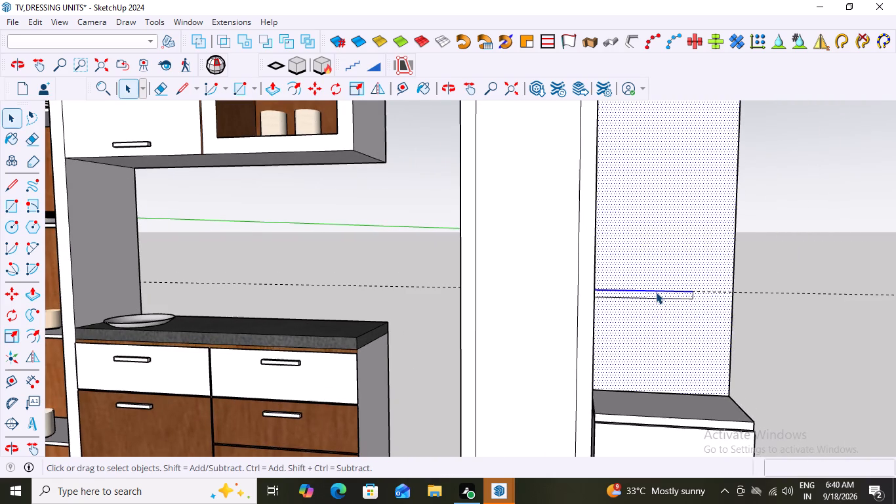
left_click(656, 292)
left_click(656, 292)
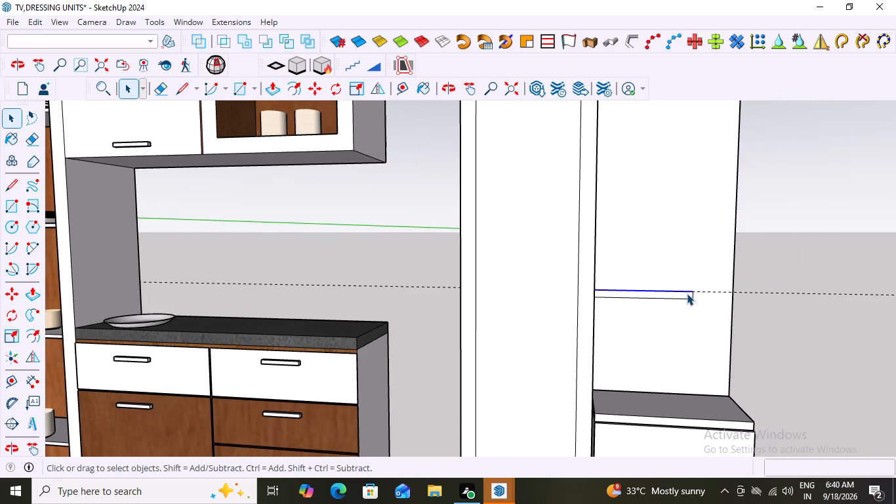
left_click(687, 293)
double_click(687, 293)
double_click(687, 293)
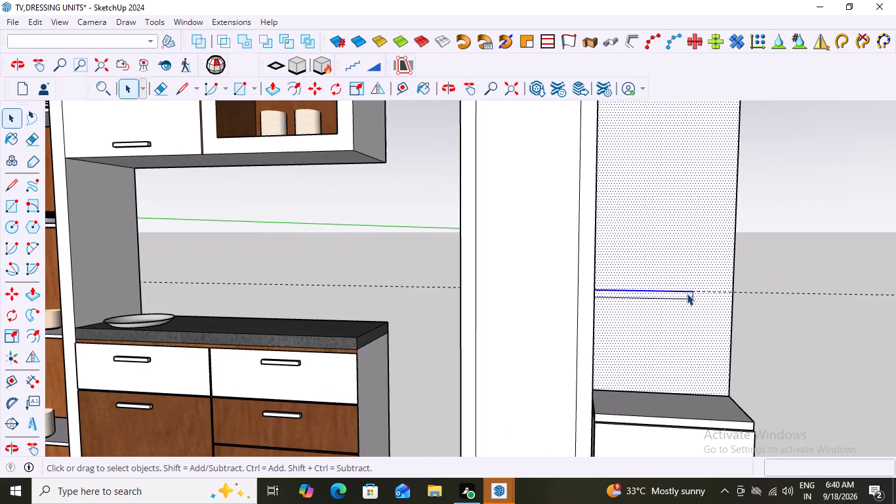
double_click(687, 293)
left_click(760, 251)
scroll(667, 299, "up", 5)
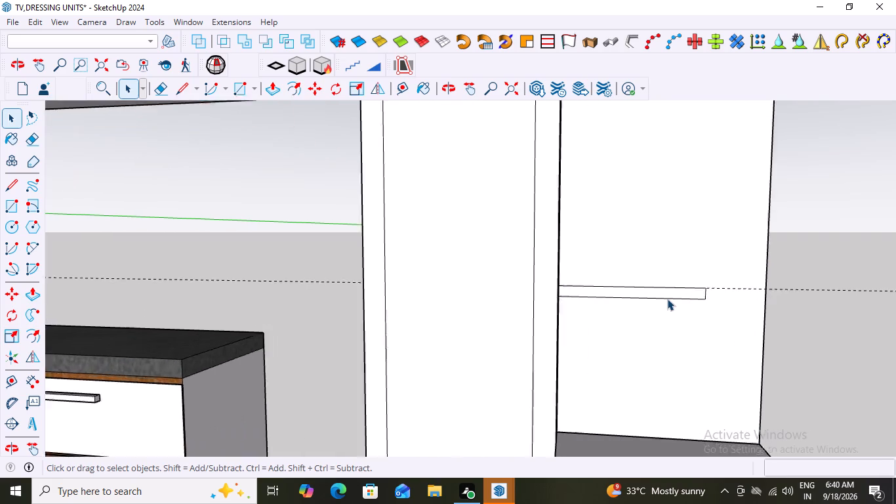
scroll(667, 299, "up", 2)
left_click(672, 289)
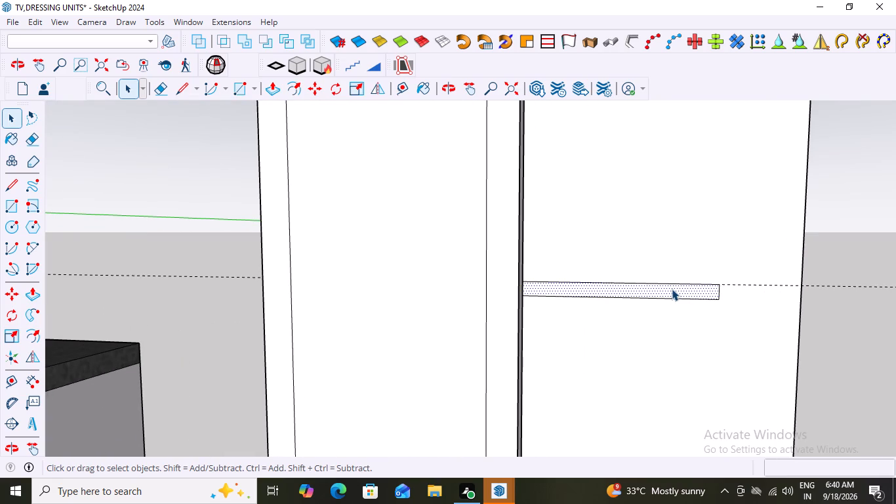
left_click(672, 289)
left_click(672, 289)
left_click(672, 289)
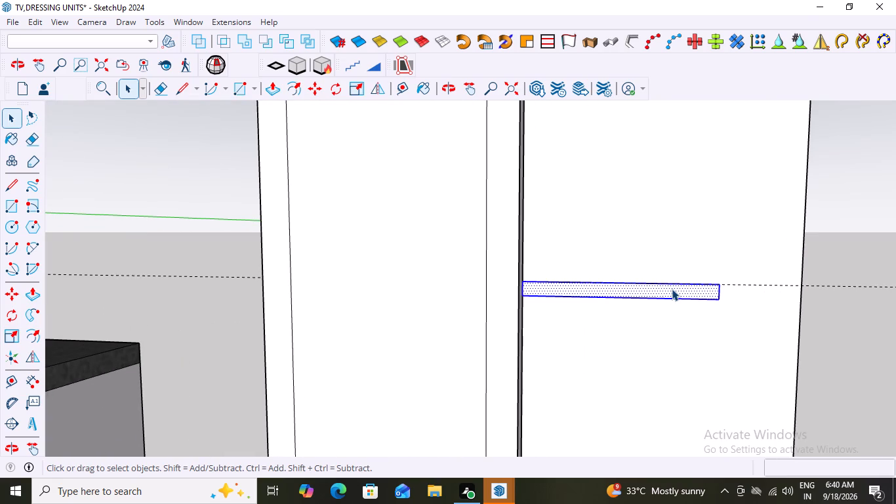
right_click(672, 289)
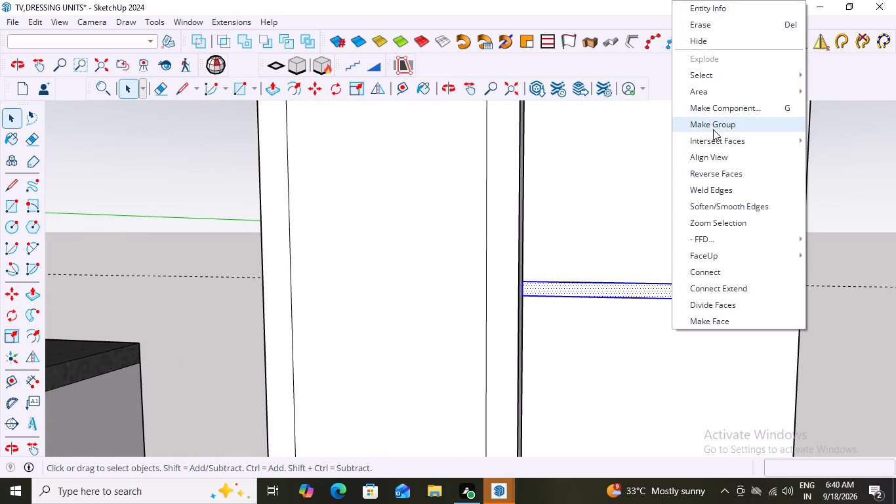
left_click(712, 125)
Extrude the grouped shelf rectangle on the back panel 5" forward into a solid shelf, and leave the group.
left_click(662, 286)
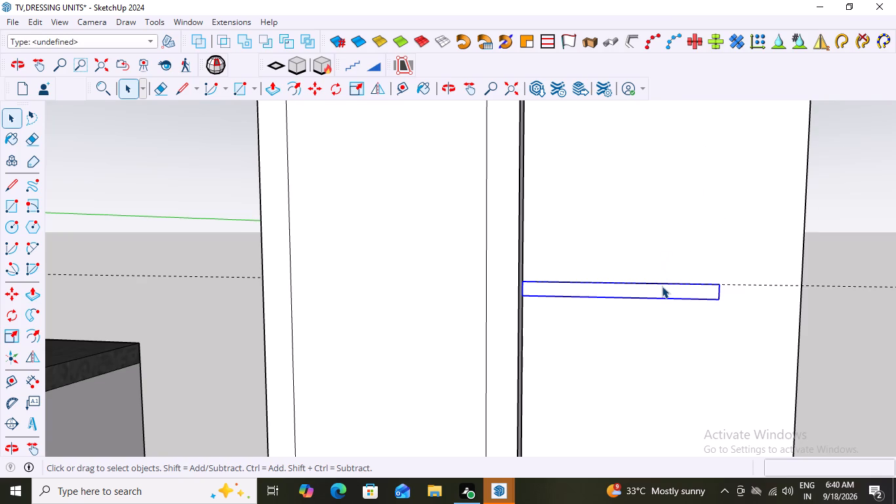
double_click(662, 286)
left_click(662, 287)
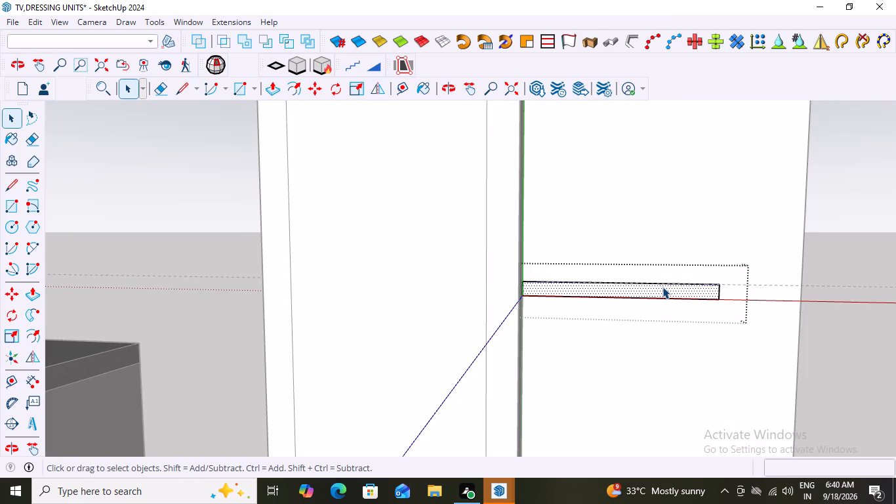
key("p")
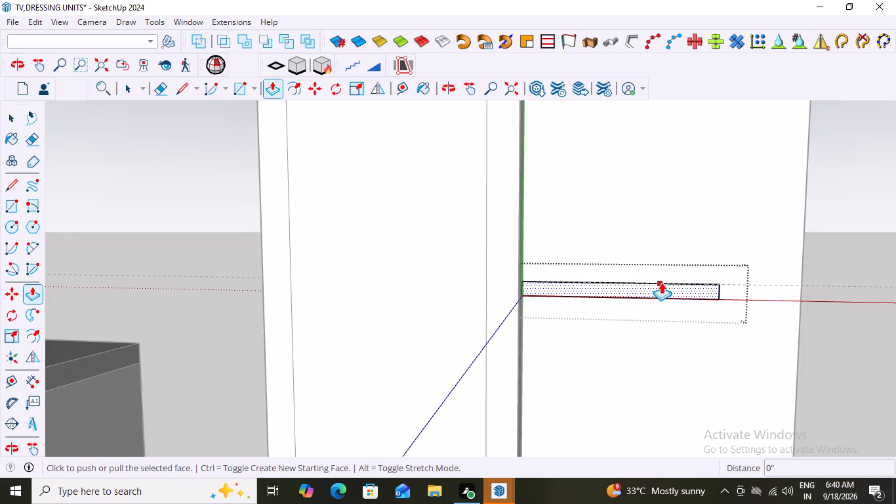
left_click(662, 282)
scroll(650, 335, "down", 9)
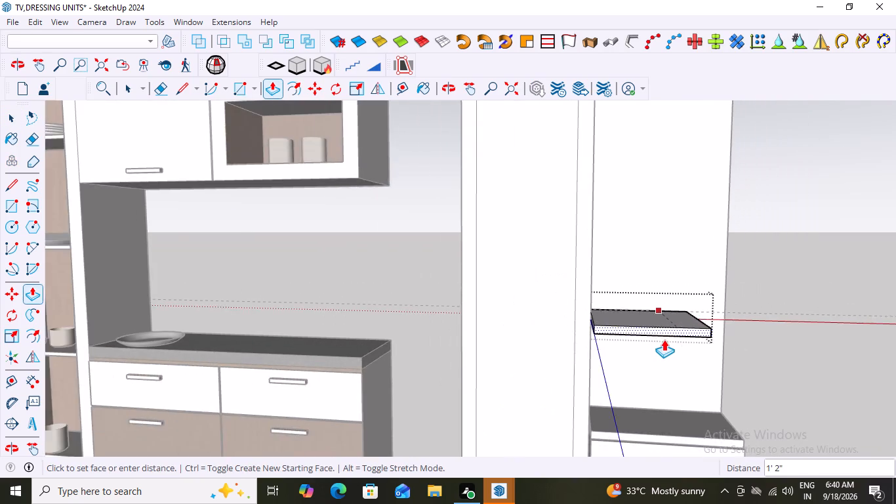
scroll(664, 339, "down", 2)
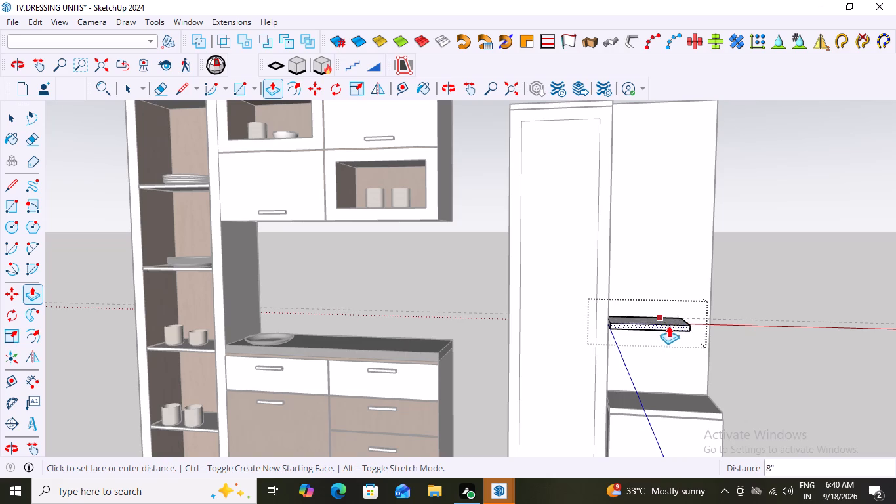
middle_click_drag(670, 330, 565, 352)
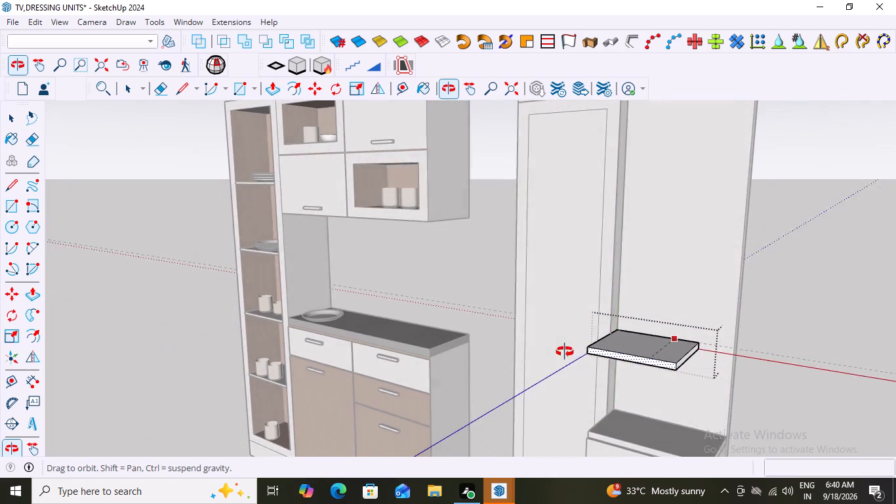
middle_click_drag(565, 352, 544, 353)
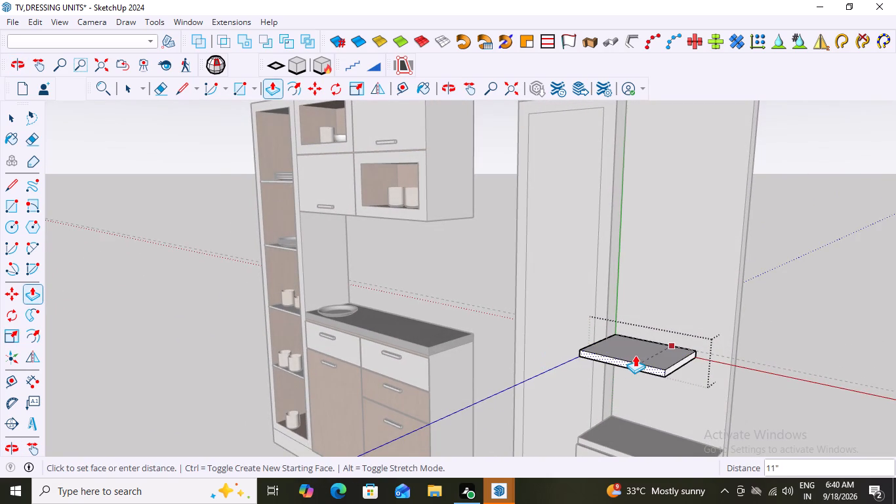
scroll(635, 355, "up", 7)
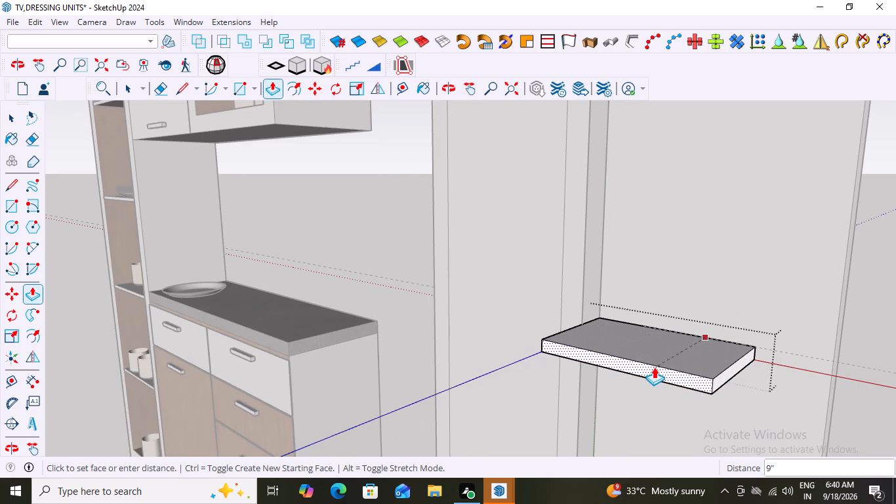
middle_click_drag(655, 367, 817, 378)
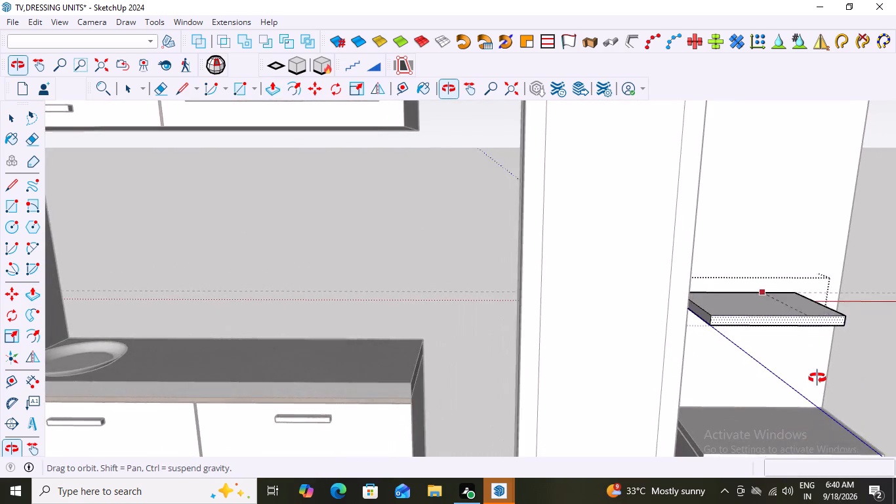
middle_click_drag(817, 378, 782, 308)
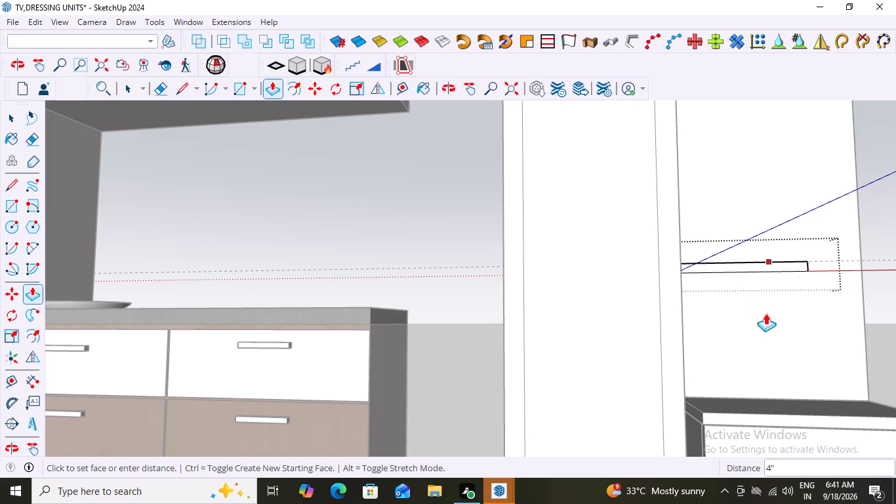
middle_click_drag(781, 320, 646, 442)
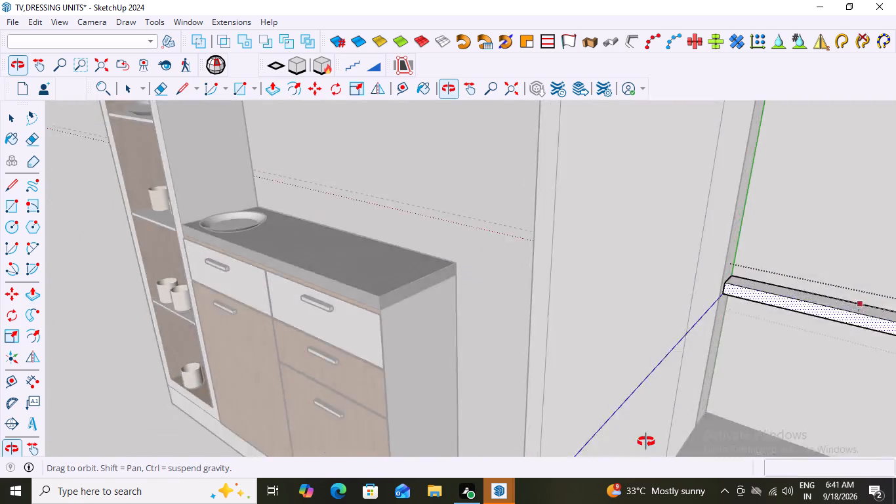
middle_click_drag(646, 442, 590, 461)
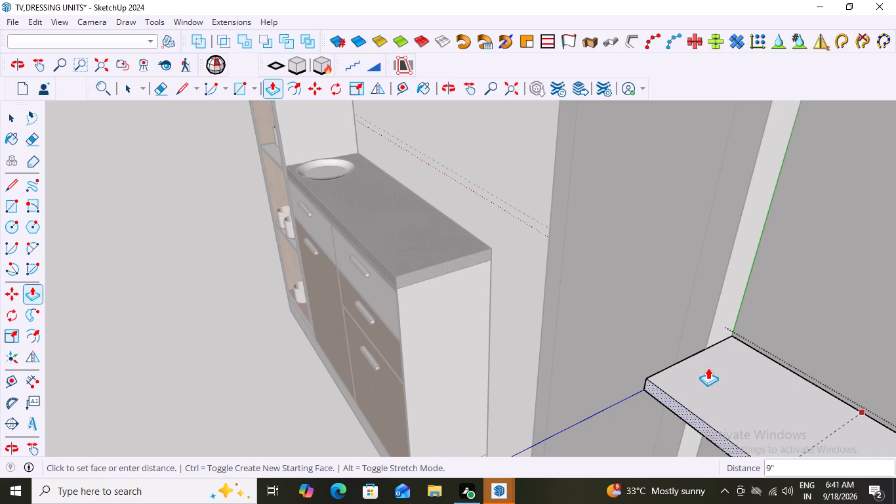
scroll(708, 367, "down", 14)
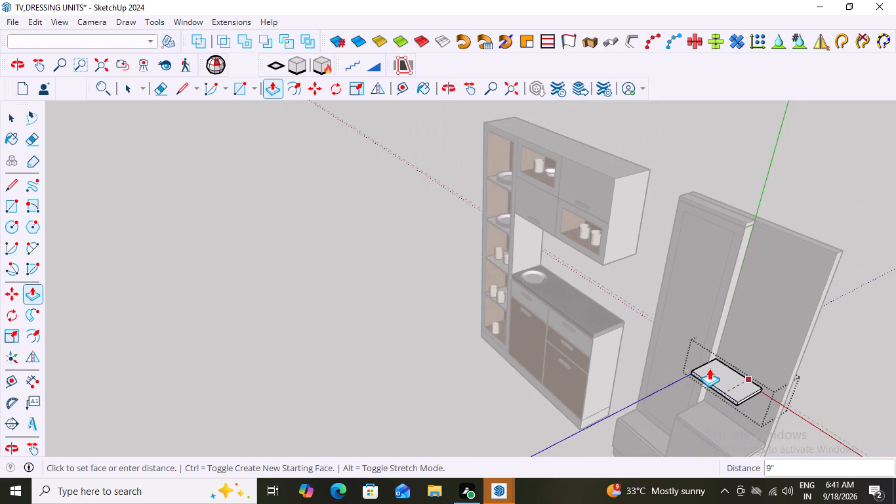
scroll(717, 367, "up", 3)
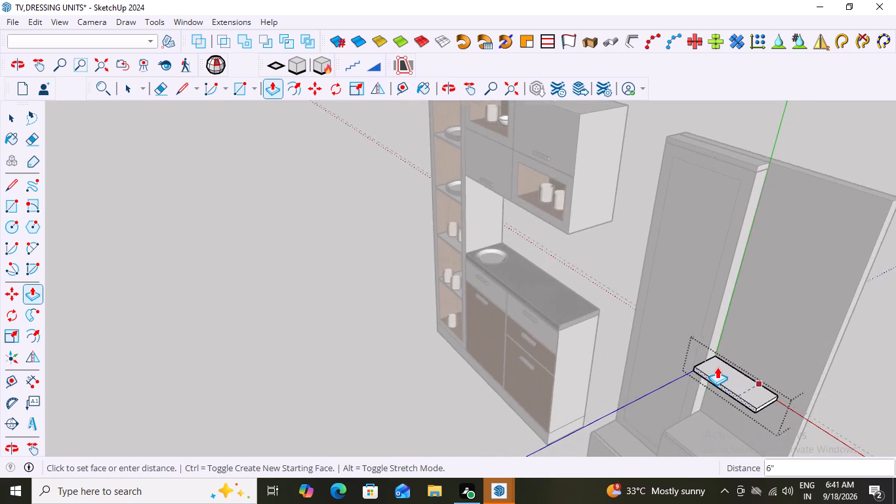
scroll(717, 367, "up", 8)
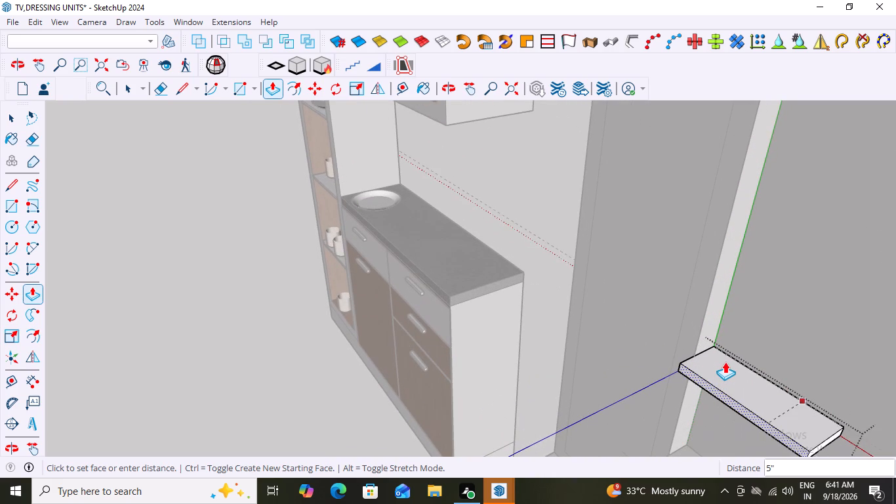
left_click(725, 362)
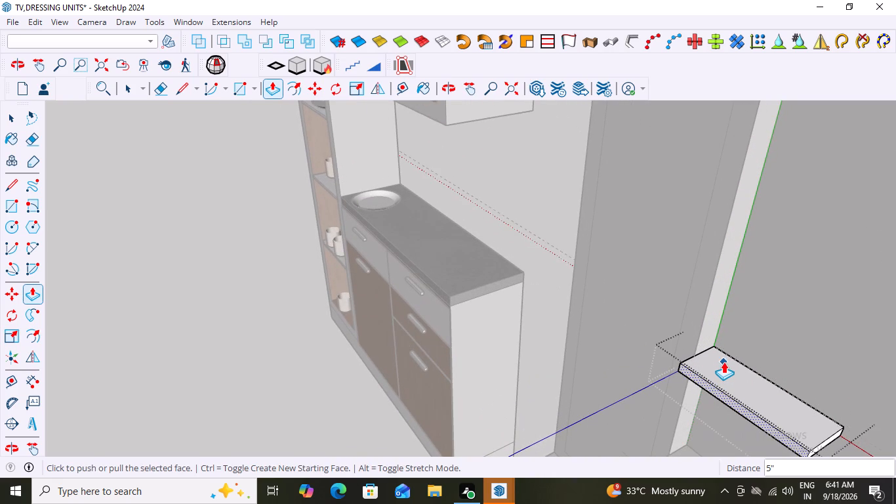
key("space")
left_click(683, 347)
middle_click_drag(619, 354, 769, 391)
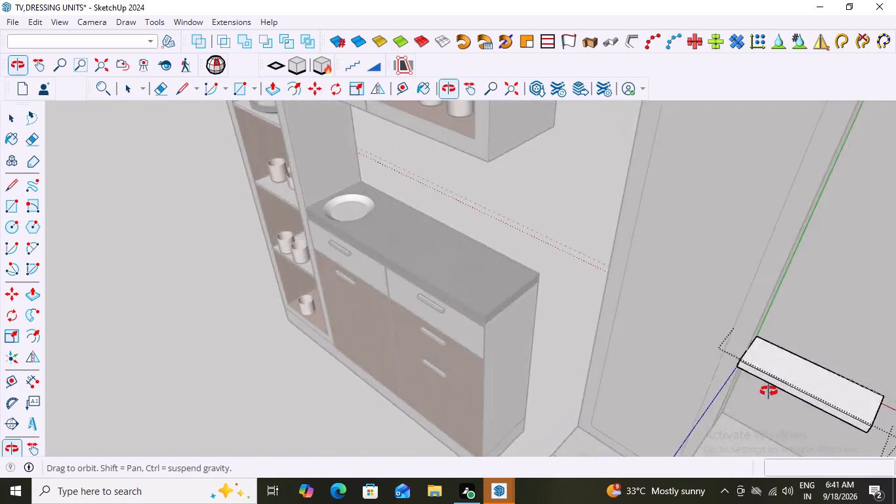
middle_click_drag(769, 391, 859, 358)
left_click(571, 207)
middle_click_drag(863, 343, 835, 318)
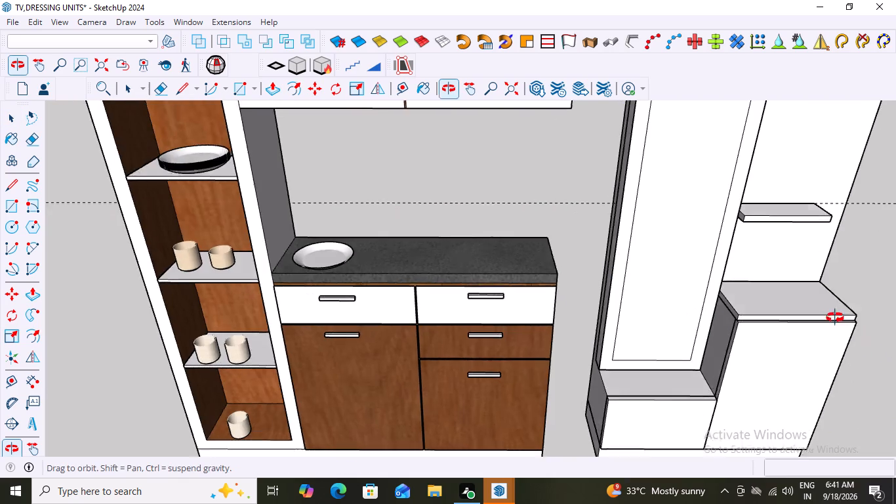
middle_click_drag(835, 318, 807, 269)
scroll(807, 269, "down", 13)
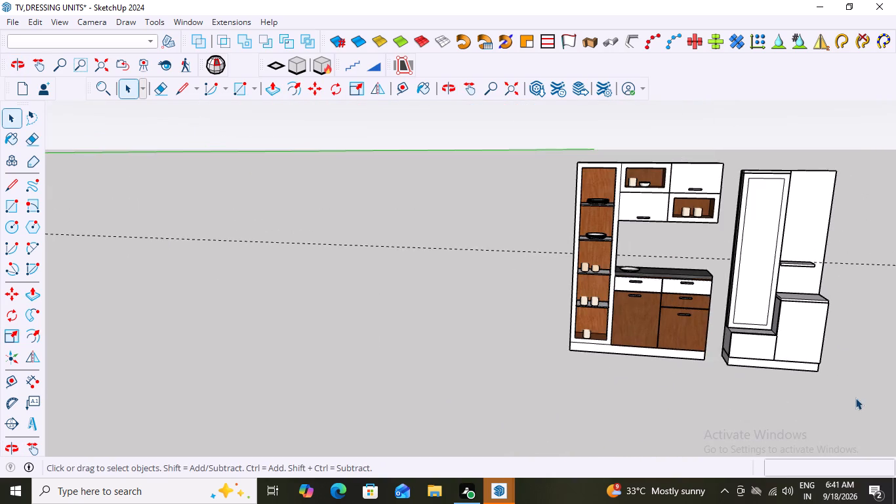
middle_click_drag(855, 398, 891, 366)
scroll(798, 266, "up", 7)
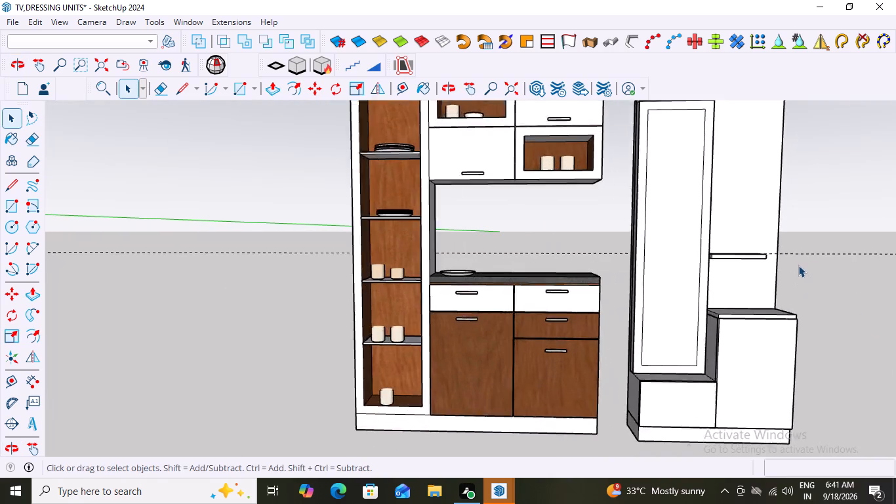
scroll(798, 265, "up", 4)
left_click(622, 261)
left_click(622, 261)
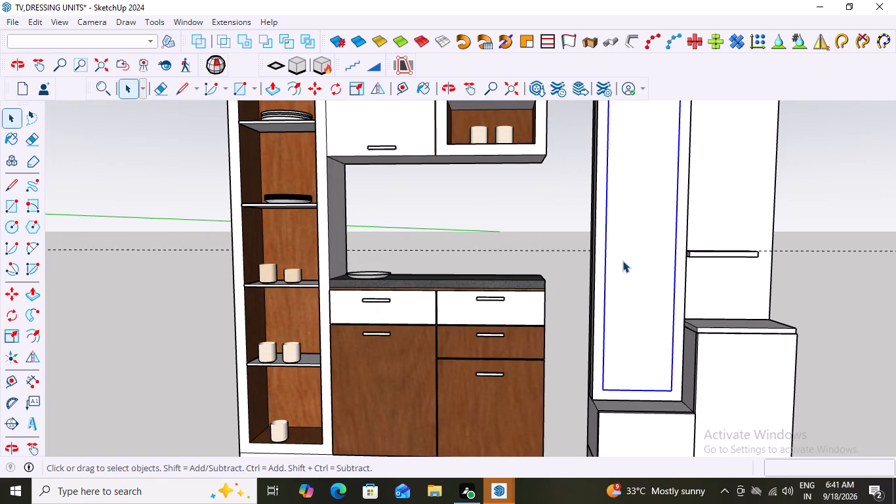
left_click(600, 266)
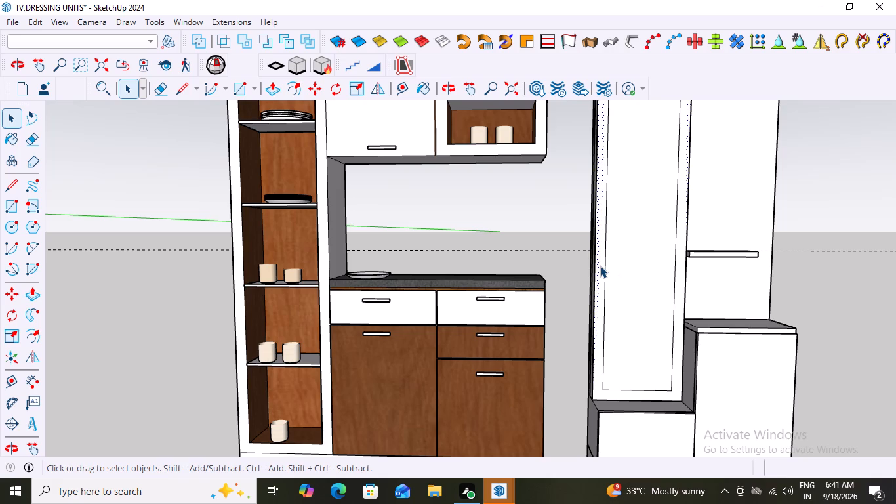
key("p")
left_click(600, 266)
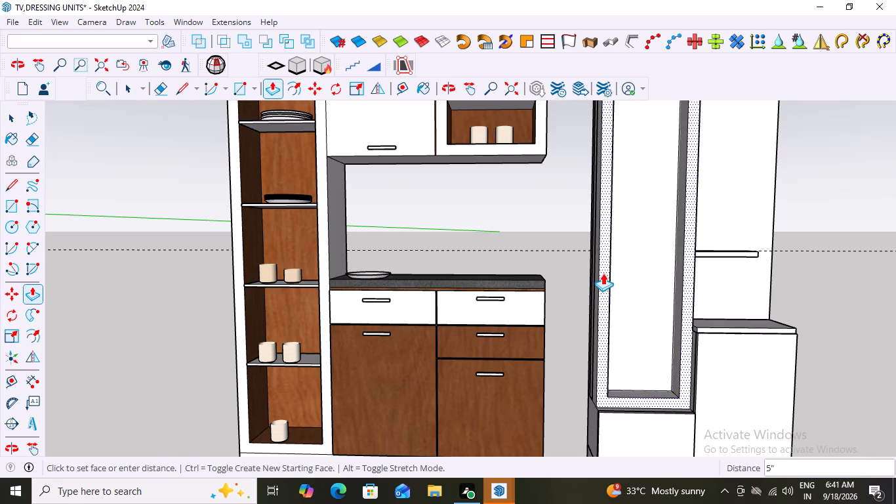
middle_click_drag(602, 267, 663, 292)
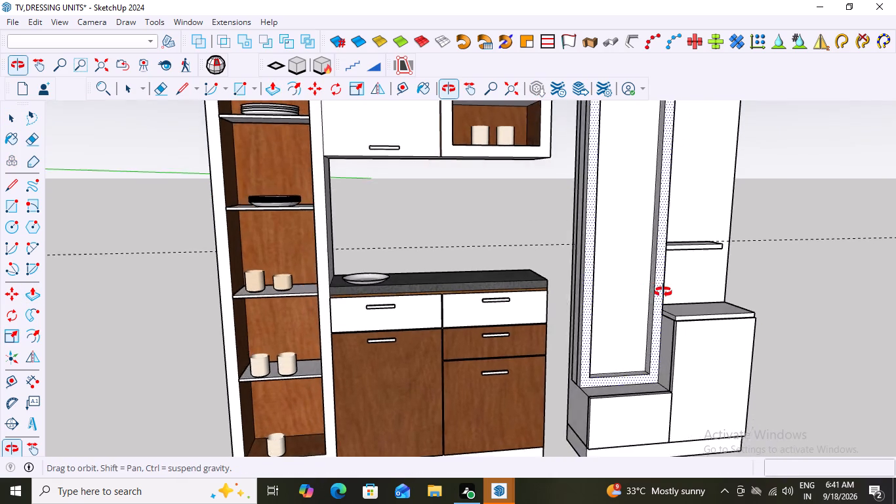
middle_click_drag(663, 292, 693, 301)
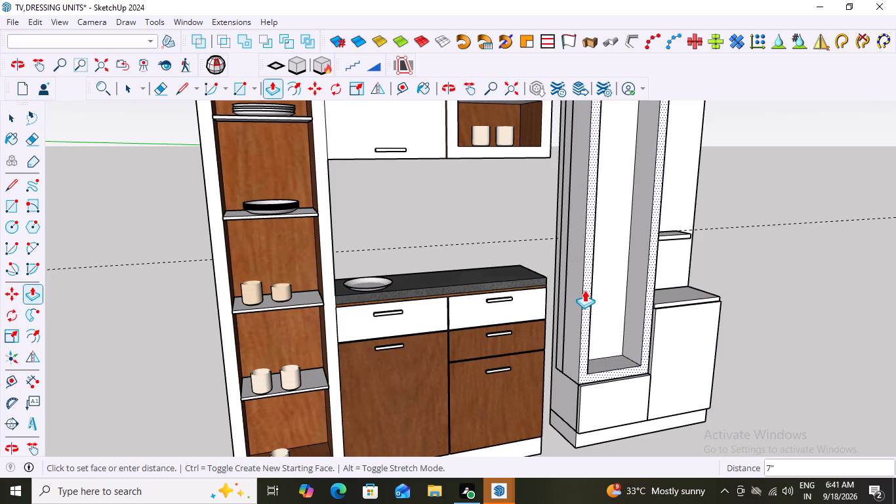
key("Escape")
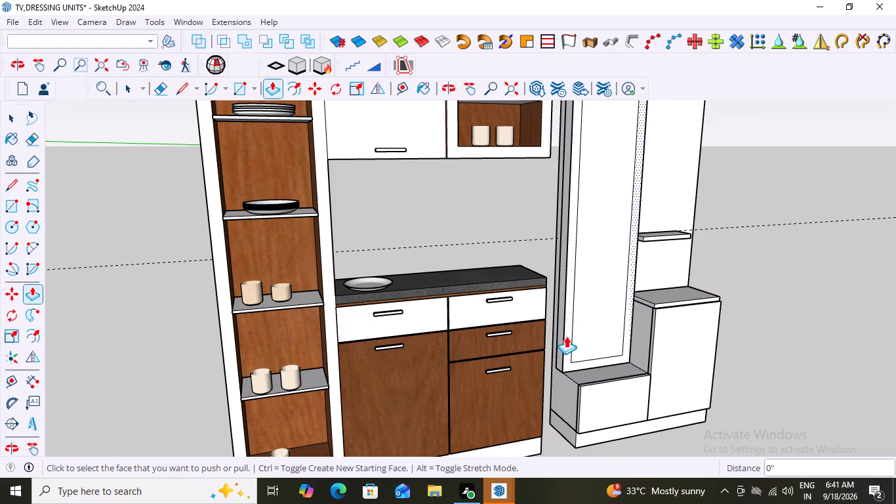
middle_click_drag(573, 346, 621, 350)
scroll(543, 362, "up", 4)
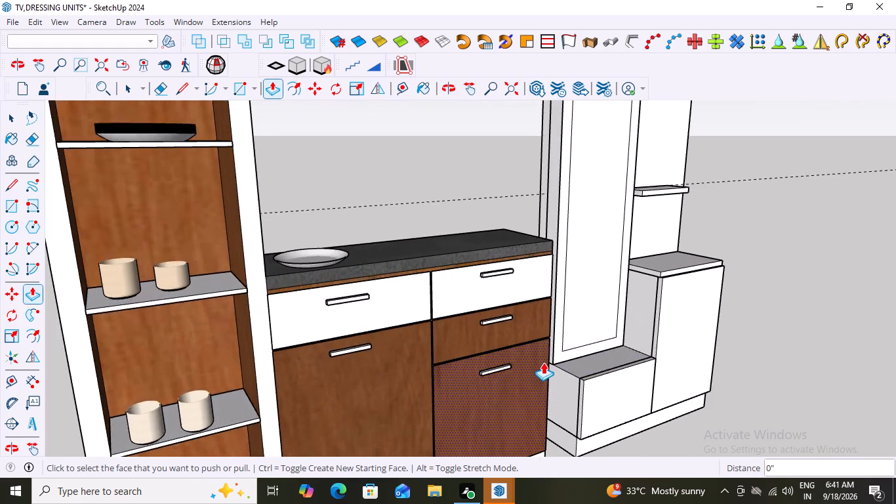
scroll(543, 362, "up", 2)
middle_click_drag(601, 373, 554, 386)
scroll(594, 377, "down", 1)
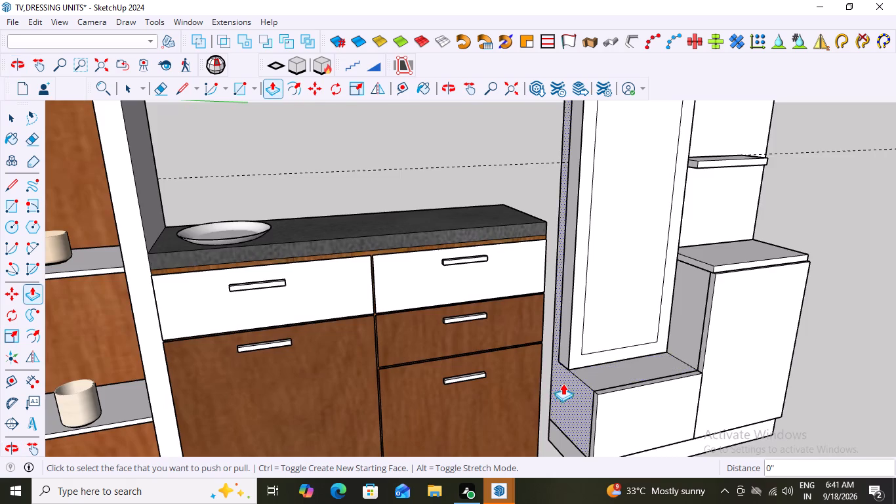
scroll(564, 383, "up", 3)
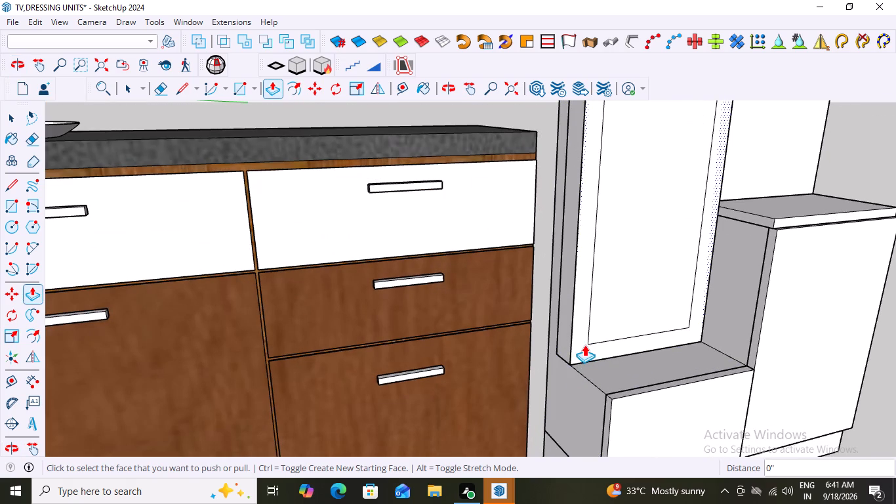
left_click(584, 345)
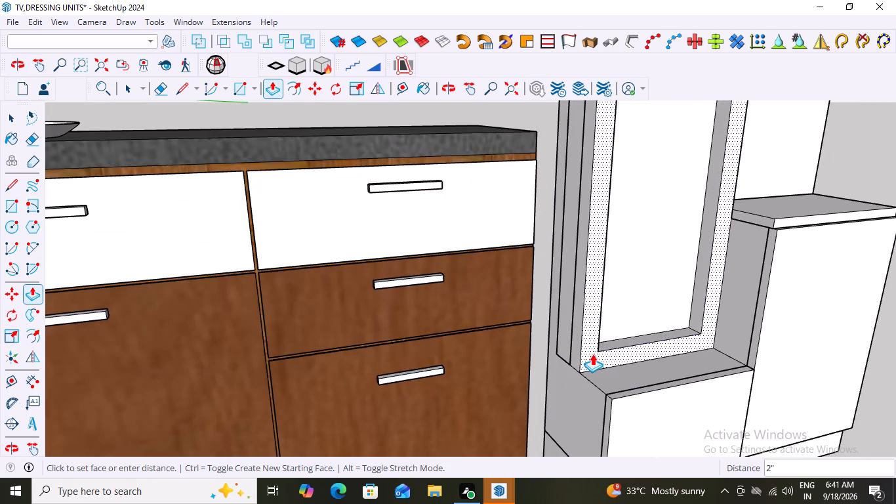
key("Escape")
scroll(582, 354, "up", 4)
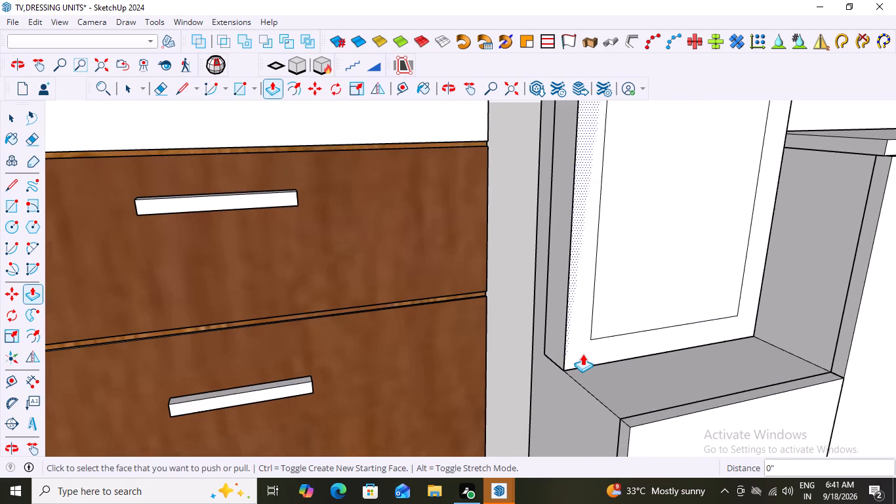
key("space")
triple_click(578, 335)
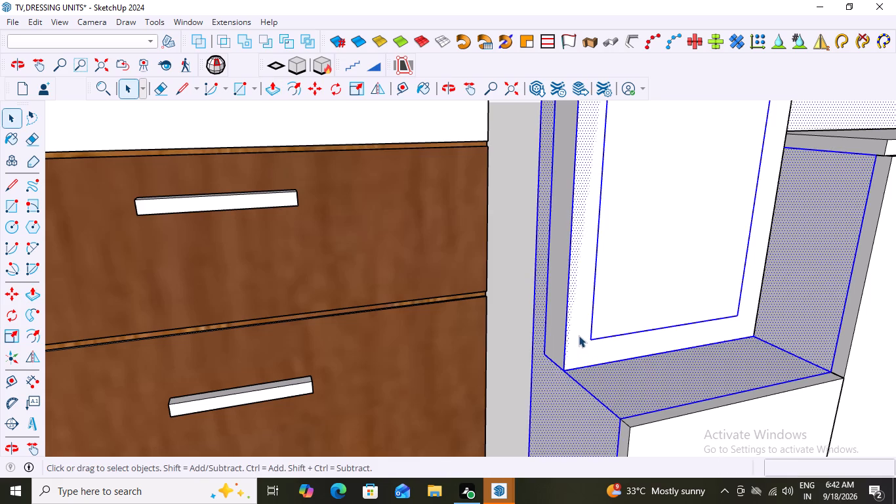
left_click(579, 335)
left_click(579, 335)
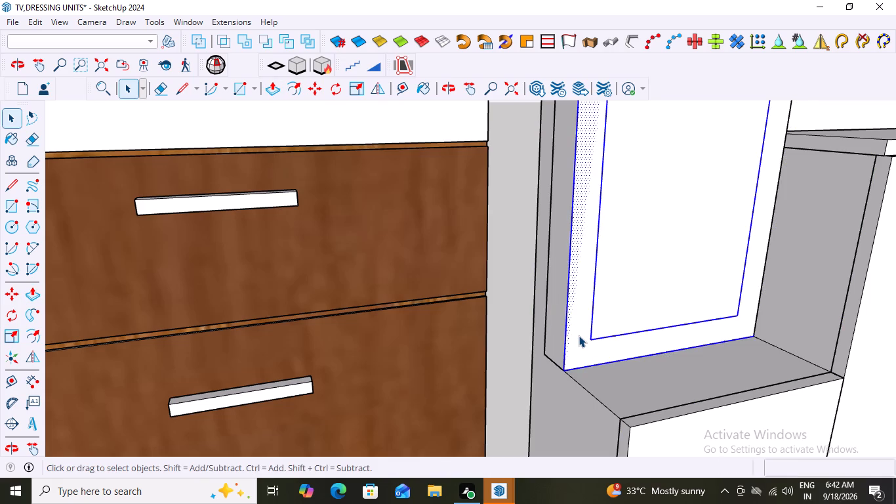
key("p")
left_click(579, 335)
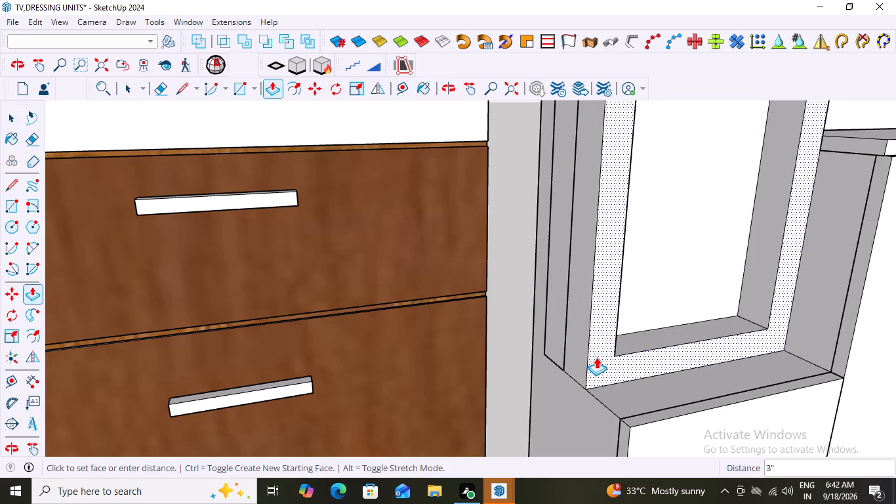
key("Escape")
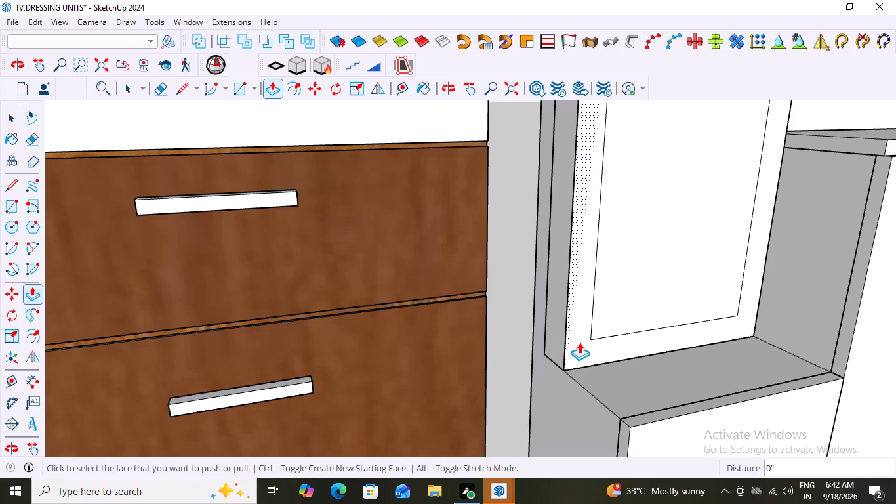
Delete the four inset border lines from the front of the dressing unit's tall panel.
key("space")
scroll(579, 342, "down", 15)
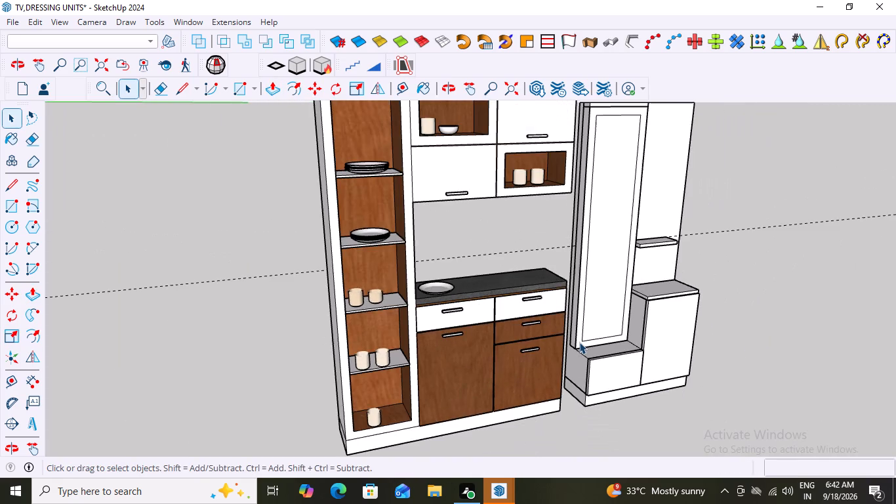
scroll(579, 342, "down", 3)
left_click(617, 172)
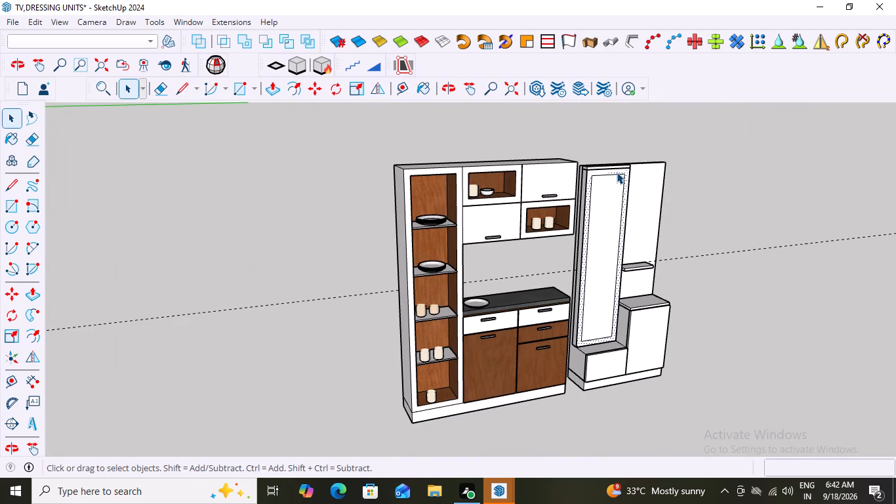
left_click(616, 175)
scroll(614, 269, "up", 3)
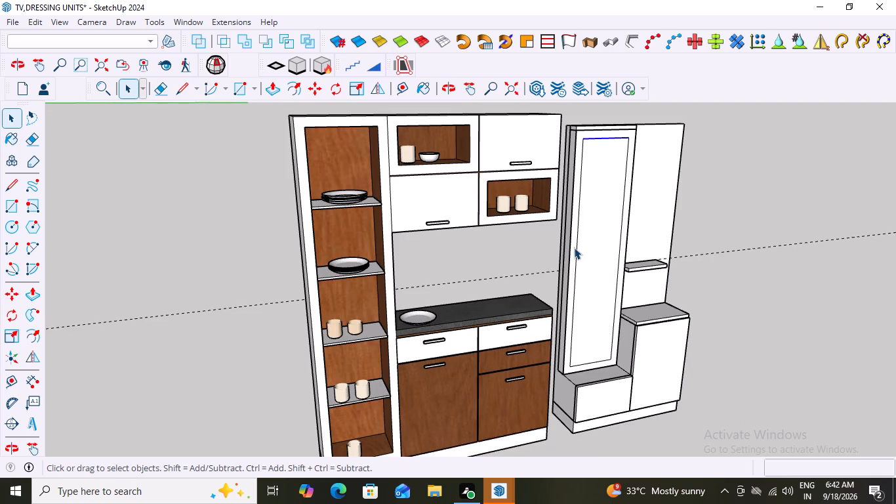
left_click(577, 247)
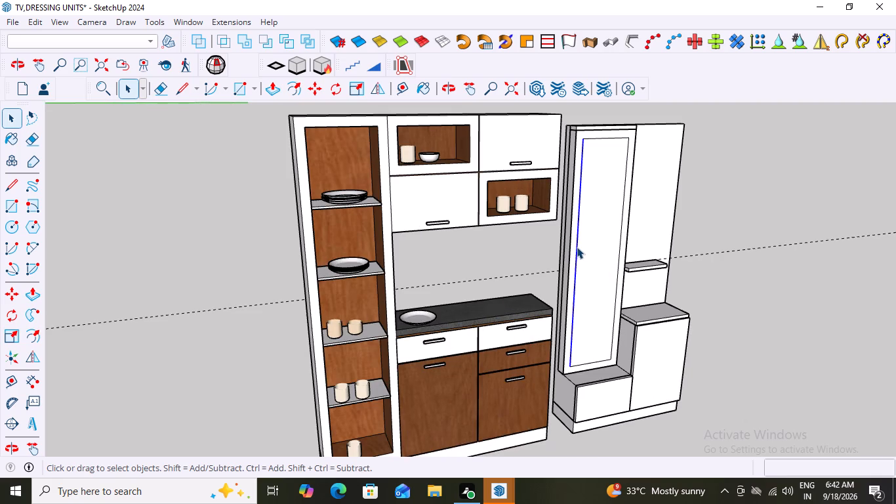
key("Delete")
left_click(585, 137)
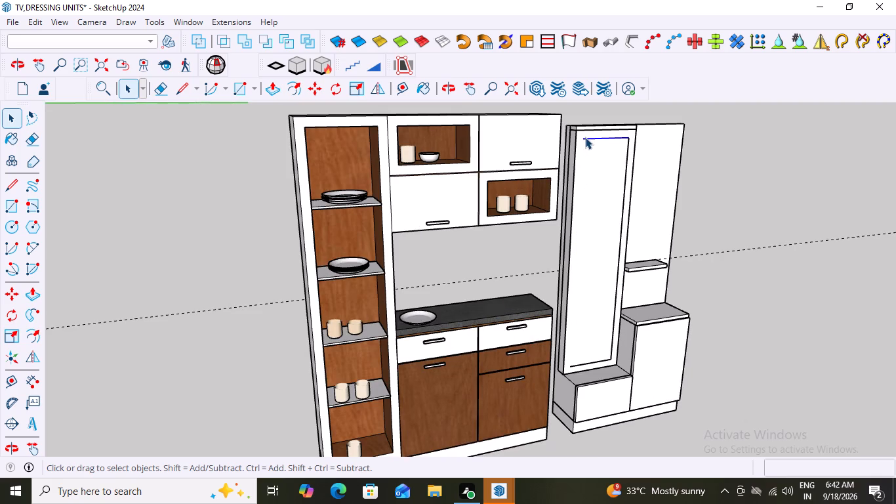
key("Delete")
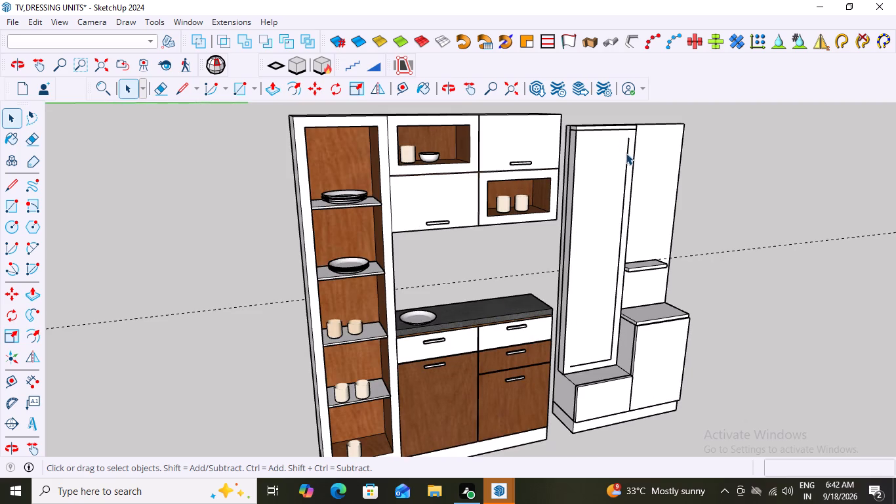
left_click(626, 153)
key("Delete")
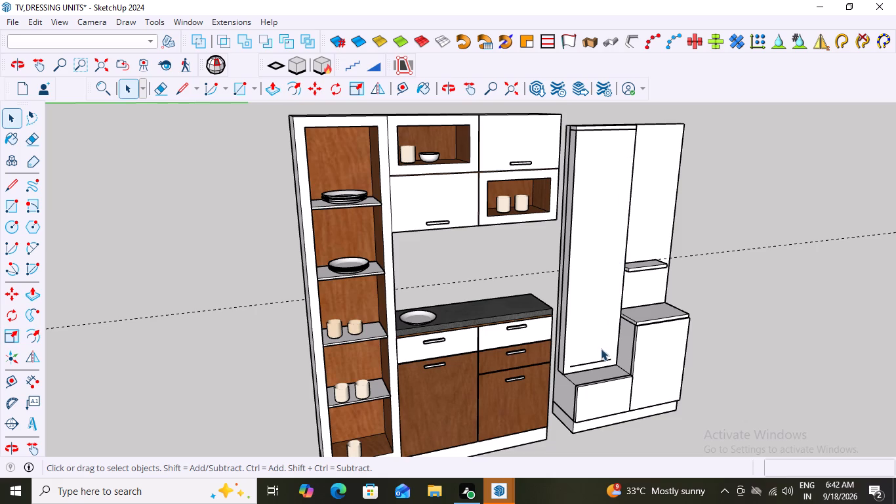
left_click(598, 360)
key("Delete")
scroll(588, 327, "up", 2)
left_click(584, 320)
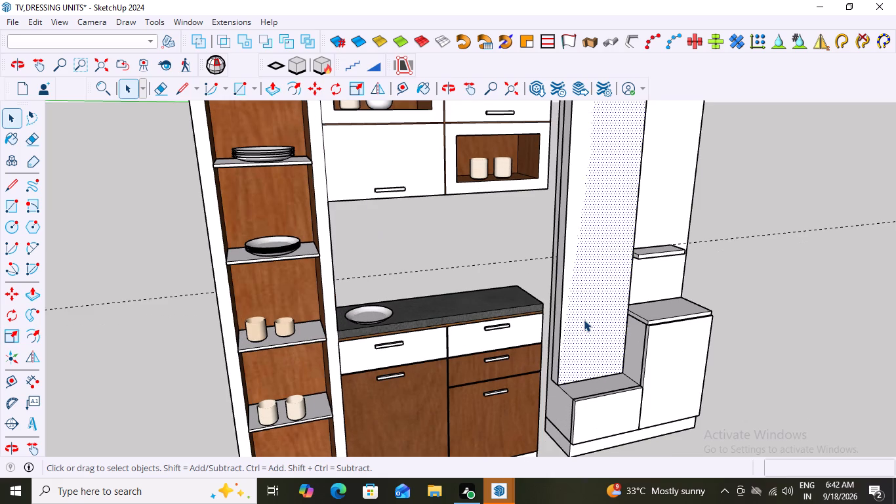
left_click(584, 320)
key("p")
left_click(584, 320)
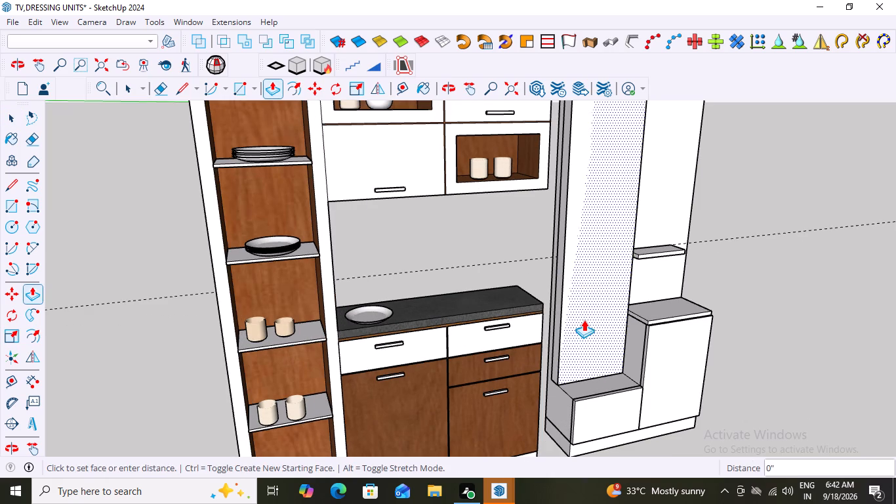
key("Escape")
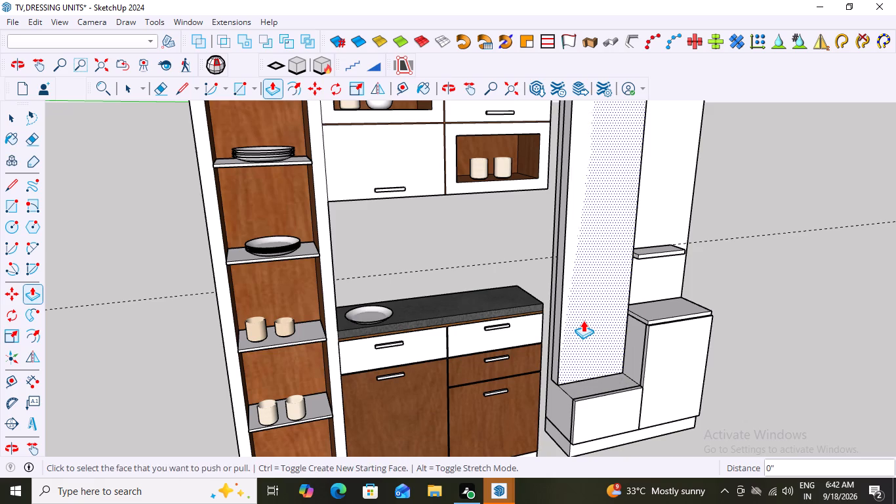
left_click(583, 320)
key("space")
Delete the loose face and its bounding edges lying over the tall panel's front.
left_click(583, 320)
left_click(583, 320)
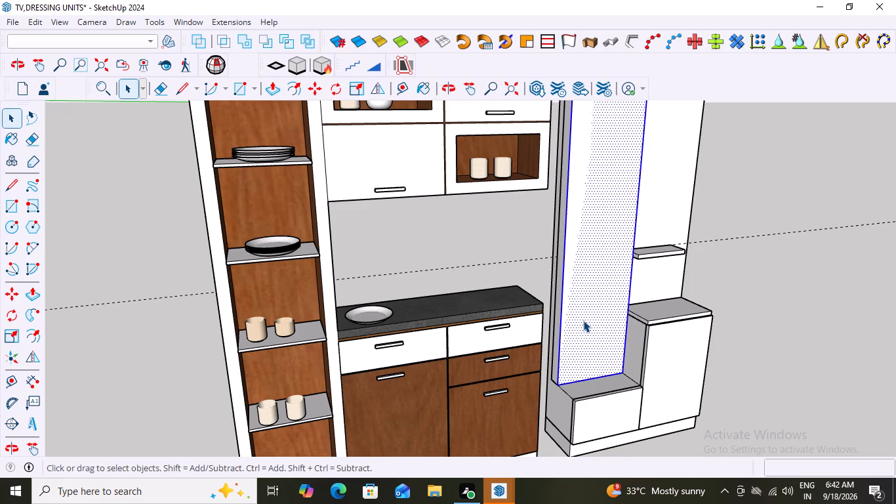
key("Delete")
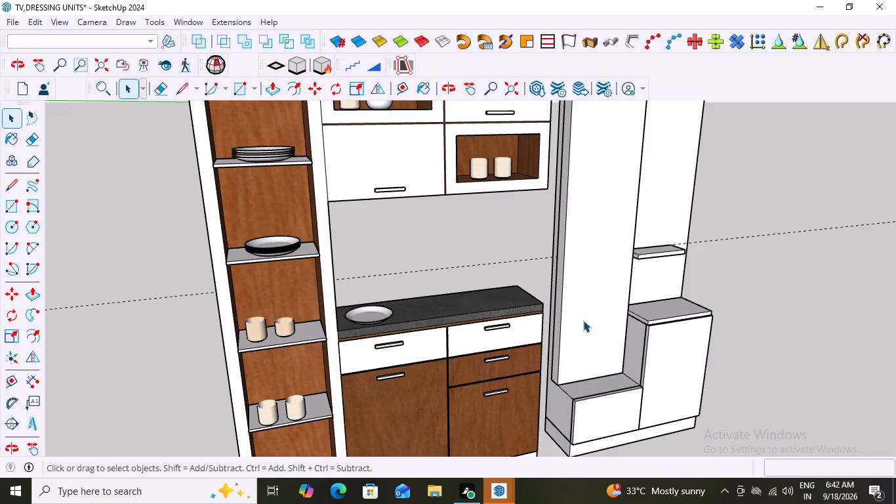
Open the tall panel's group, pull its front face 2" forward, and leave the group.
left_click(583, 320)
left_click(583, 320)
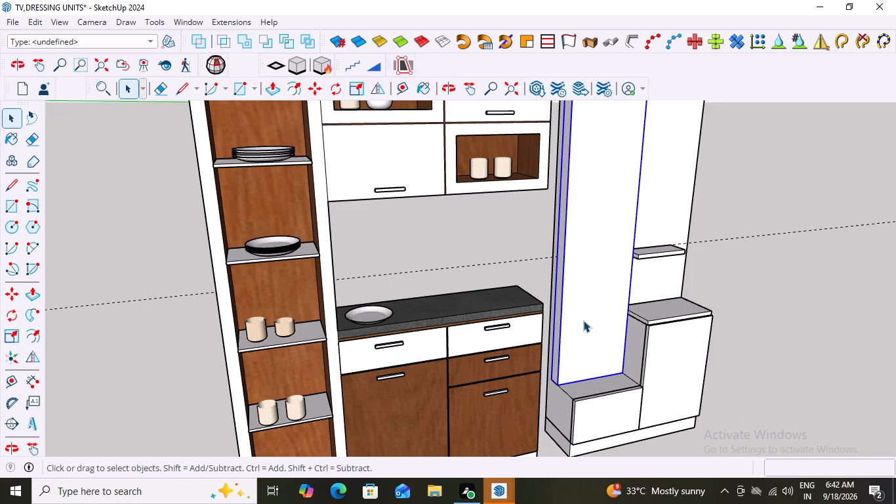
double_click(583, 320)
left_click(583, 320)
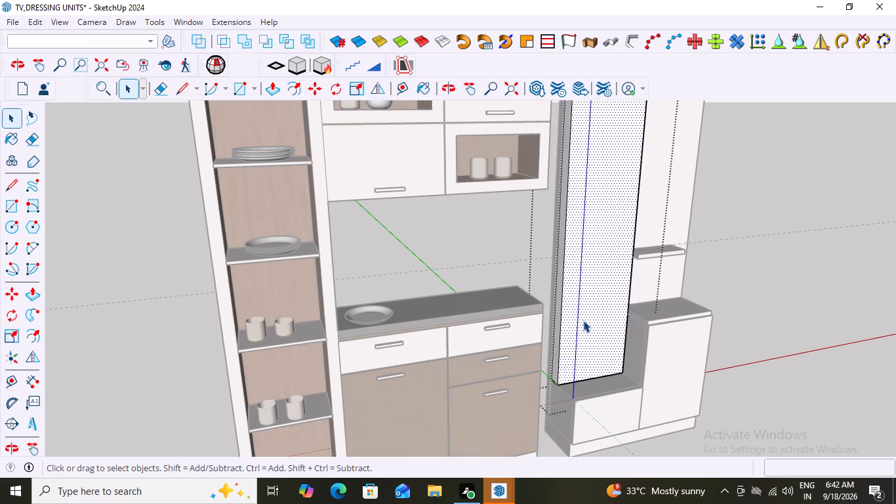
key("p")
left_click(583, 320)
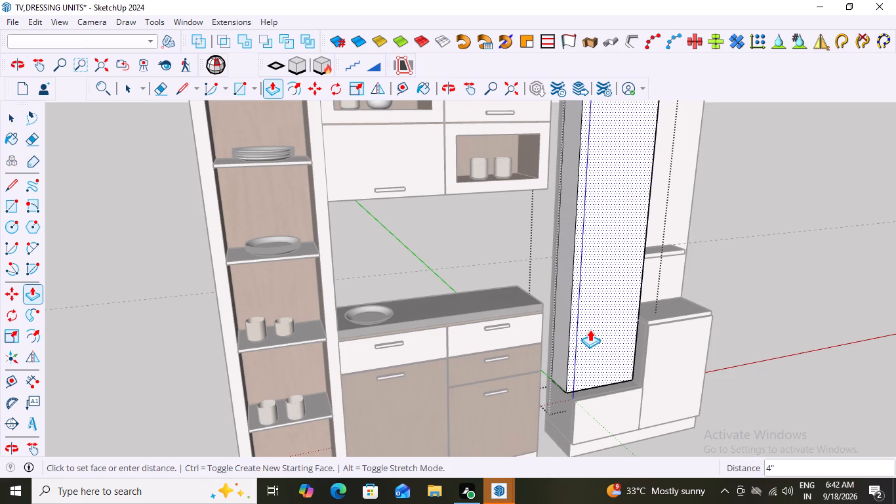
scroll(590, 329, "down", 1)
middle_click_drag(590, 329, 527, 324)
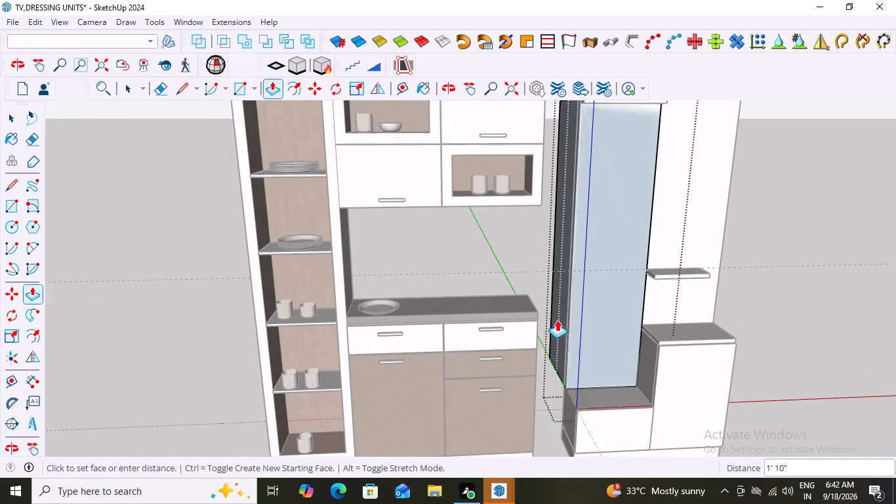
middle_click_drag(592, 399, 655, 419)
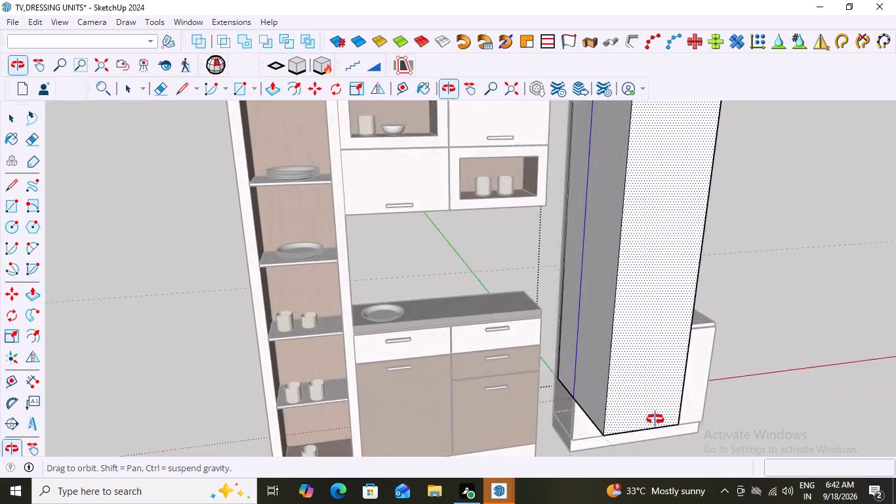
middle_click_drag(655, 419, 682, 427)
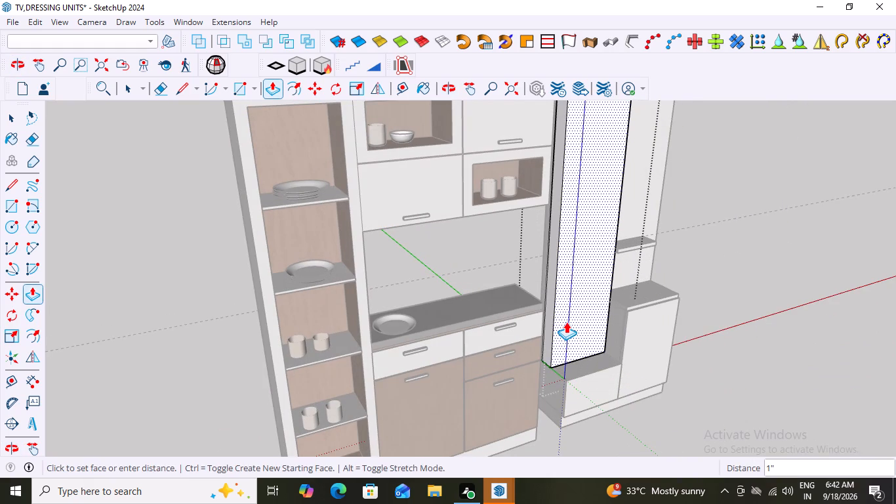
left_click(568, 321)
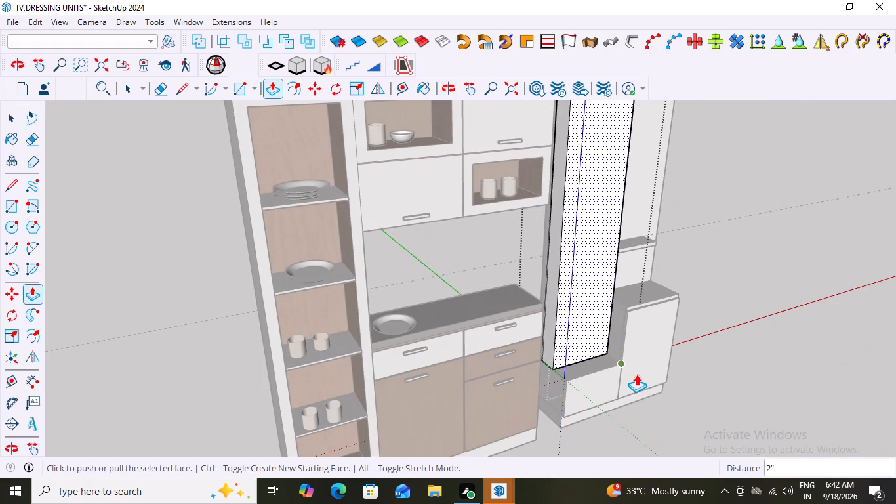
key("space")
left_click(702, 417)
Examine the thickened tall panel against its top strip, the back panel and the cabinets from the front and above.
middle_click_drag(693, 409, 672, 409)
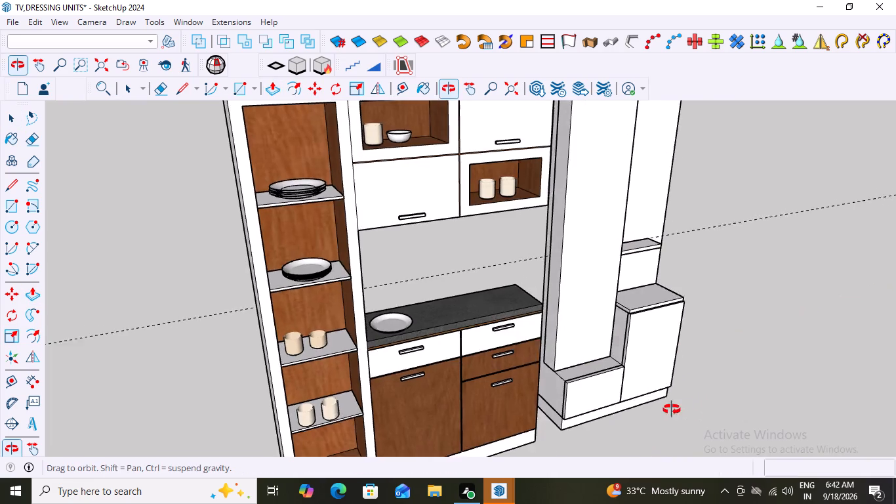
middle_click_drag(672, 409, 512, 359)
scroll(506, 362, "down", 3)
scroll(590, 379, "up", 4)
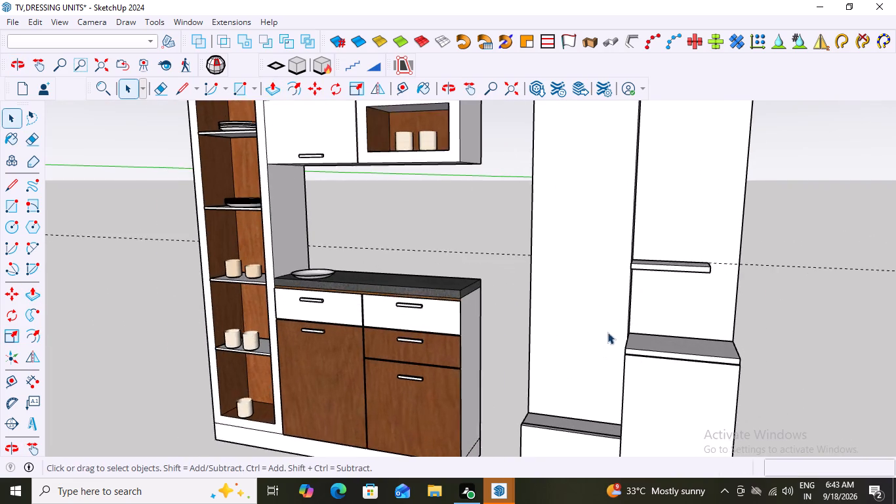
scroll(607, 332, "up", 1)
middle_click_drag(638, 268, 730, 294)
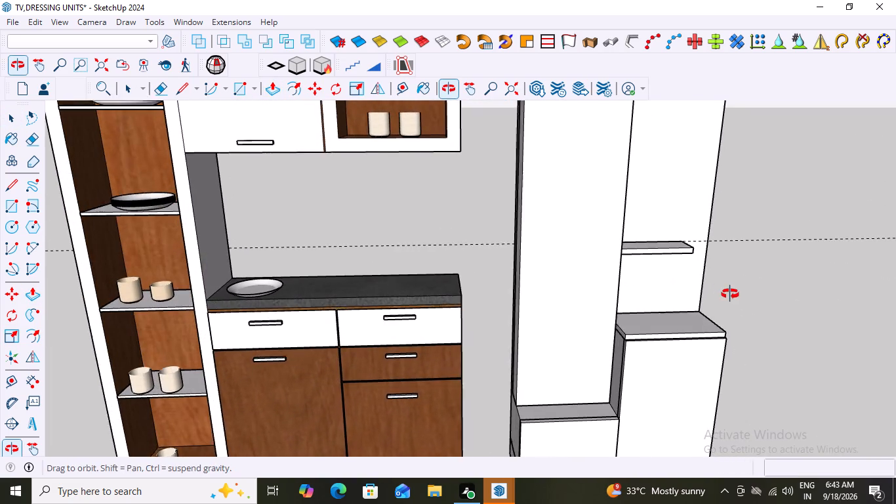
middle_click_drag(730, 294, 731, 293)
scroll(725, 319, "down", 5)
middle_click_drag(628, 407, 676, 376)
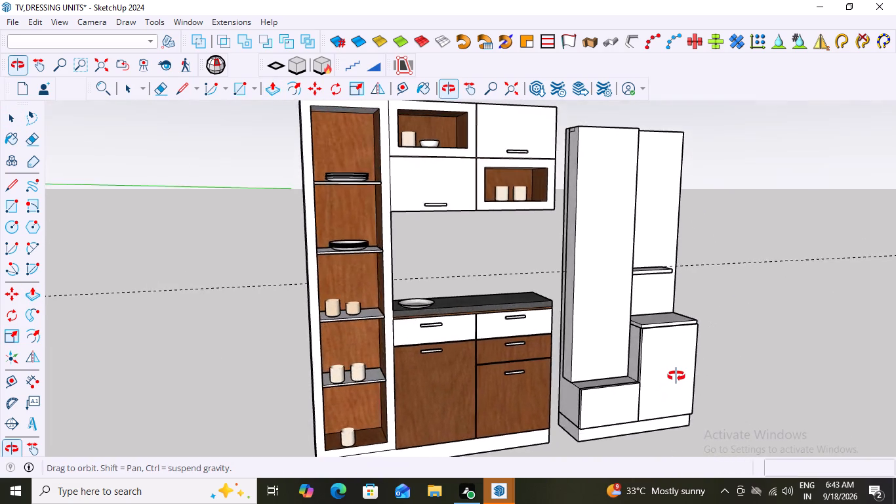
middle_click_drag(676, 376, 635, 491)
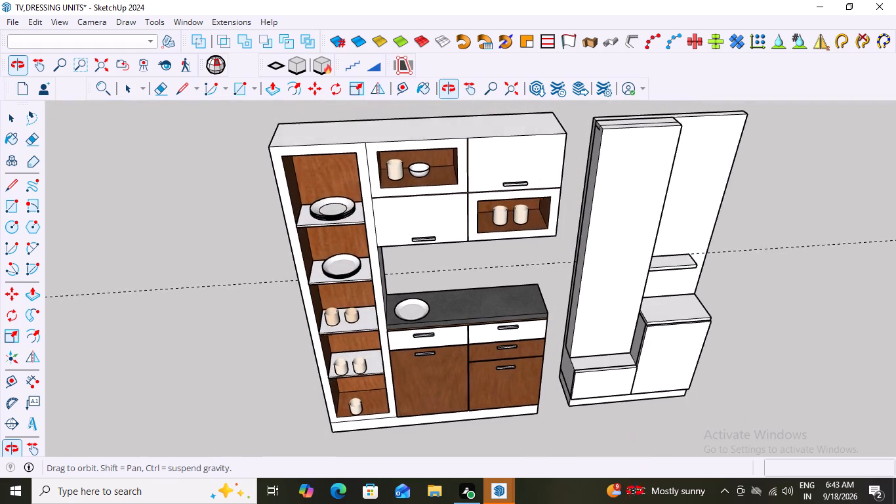
middle_click_drag(635, 491, 636, 495)
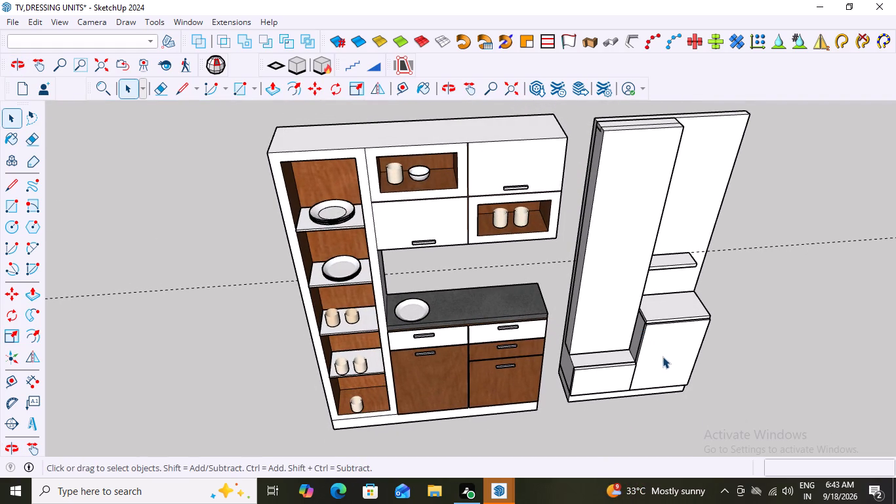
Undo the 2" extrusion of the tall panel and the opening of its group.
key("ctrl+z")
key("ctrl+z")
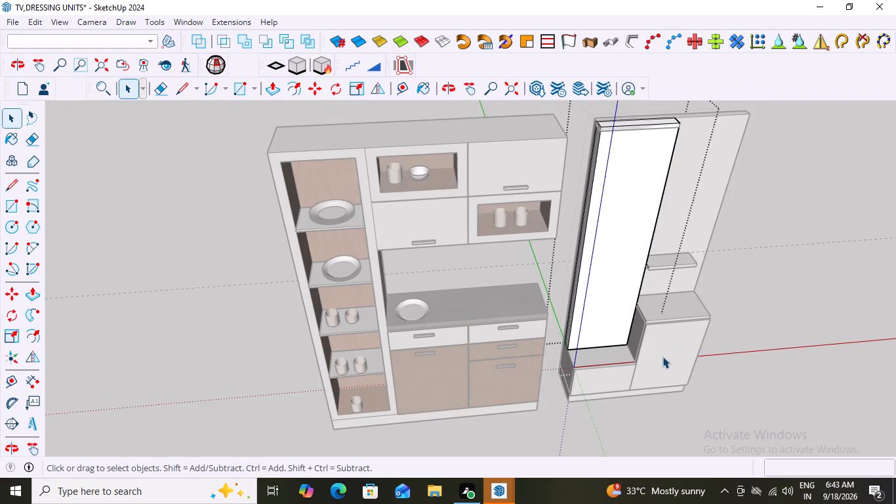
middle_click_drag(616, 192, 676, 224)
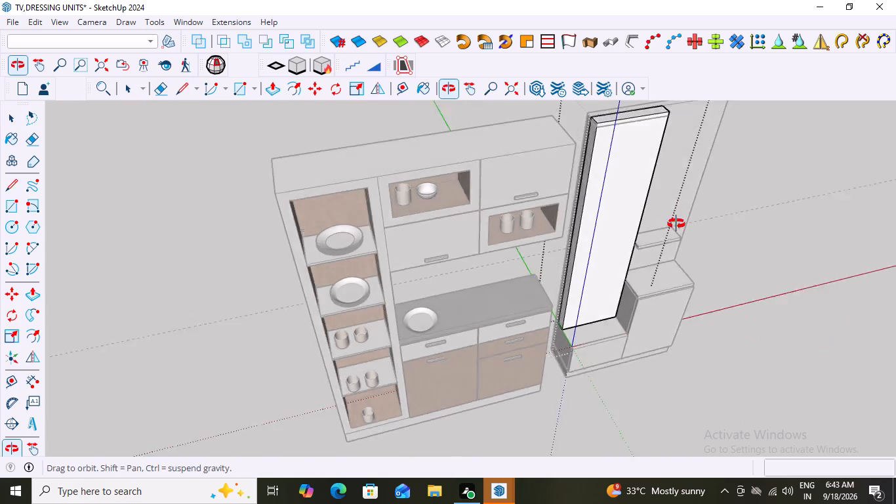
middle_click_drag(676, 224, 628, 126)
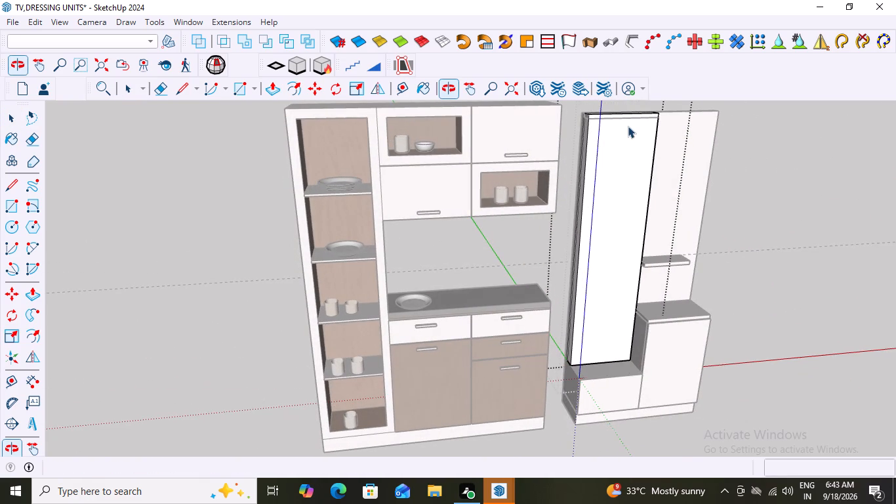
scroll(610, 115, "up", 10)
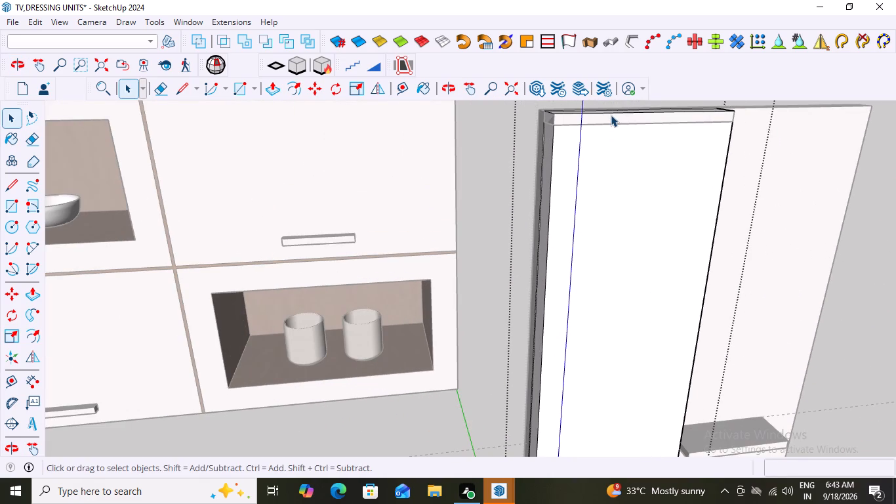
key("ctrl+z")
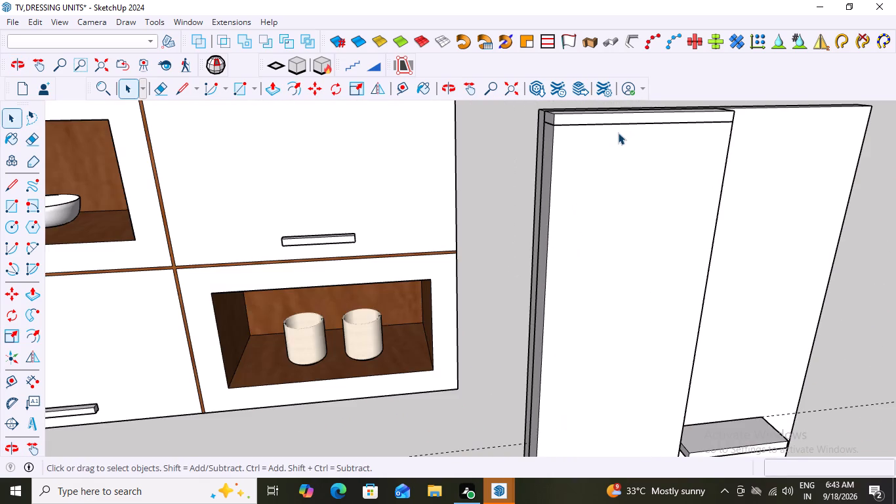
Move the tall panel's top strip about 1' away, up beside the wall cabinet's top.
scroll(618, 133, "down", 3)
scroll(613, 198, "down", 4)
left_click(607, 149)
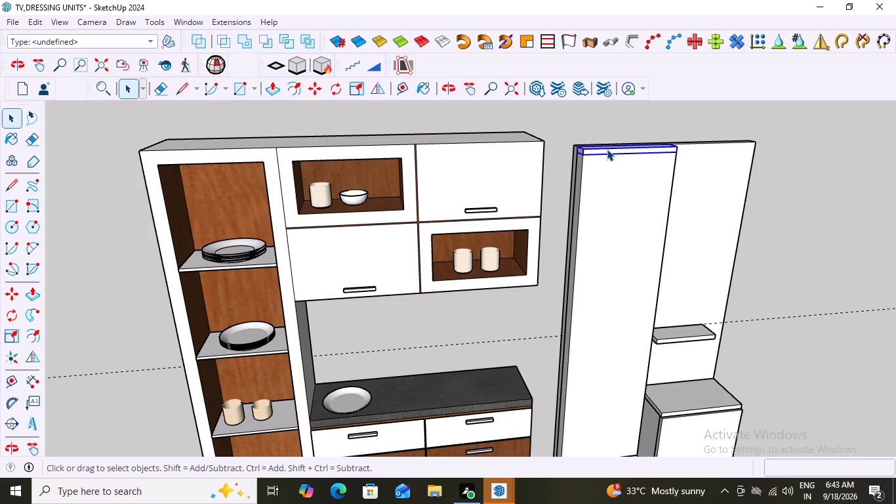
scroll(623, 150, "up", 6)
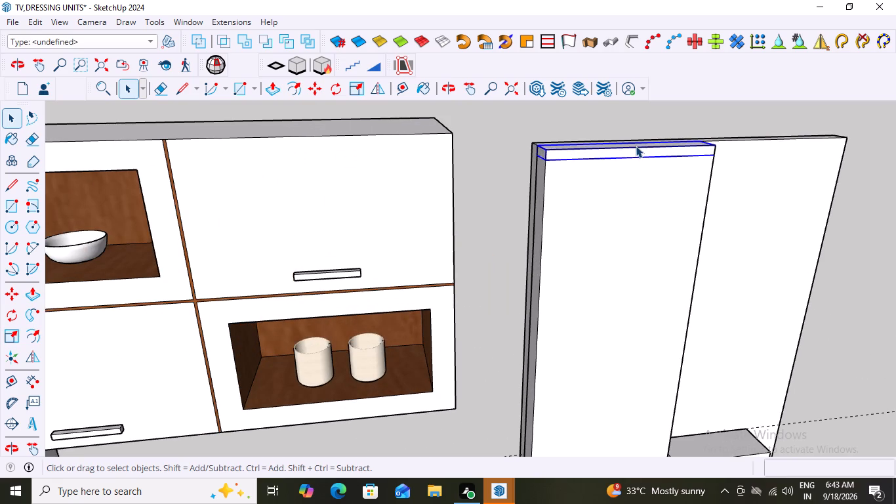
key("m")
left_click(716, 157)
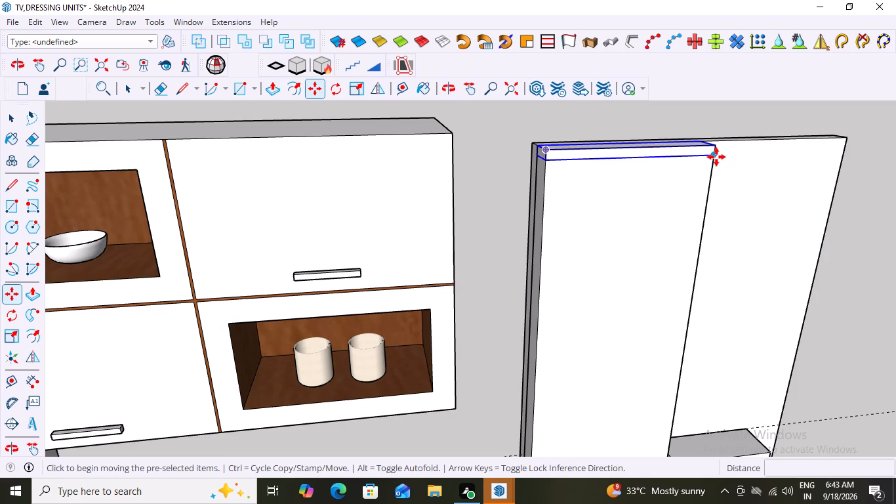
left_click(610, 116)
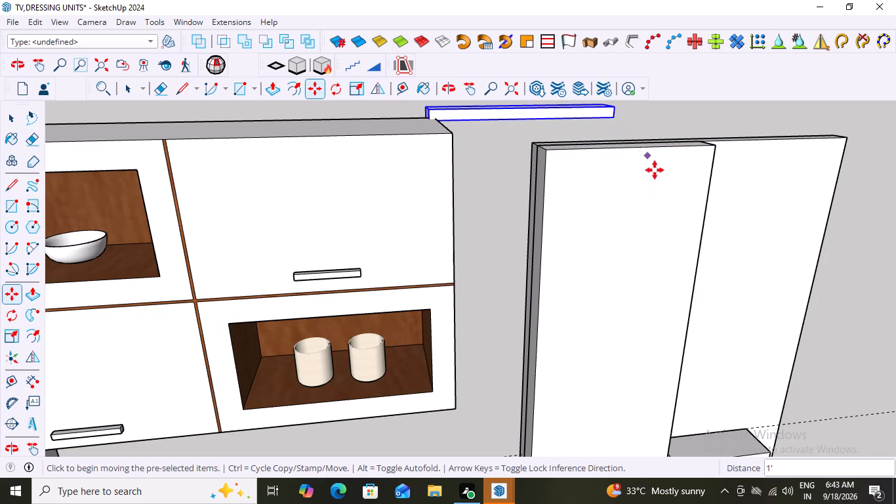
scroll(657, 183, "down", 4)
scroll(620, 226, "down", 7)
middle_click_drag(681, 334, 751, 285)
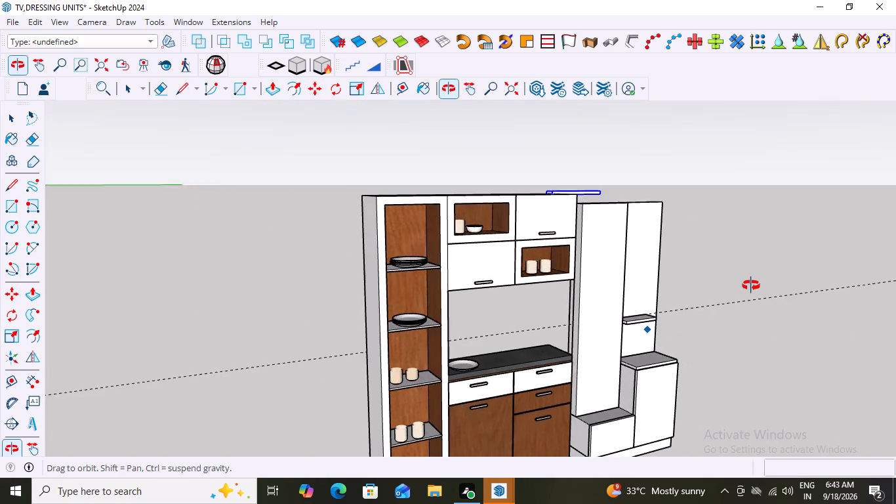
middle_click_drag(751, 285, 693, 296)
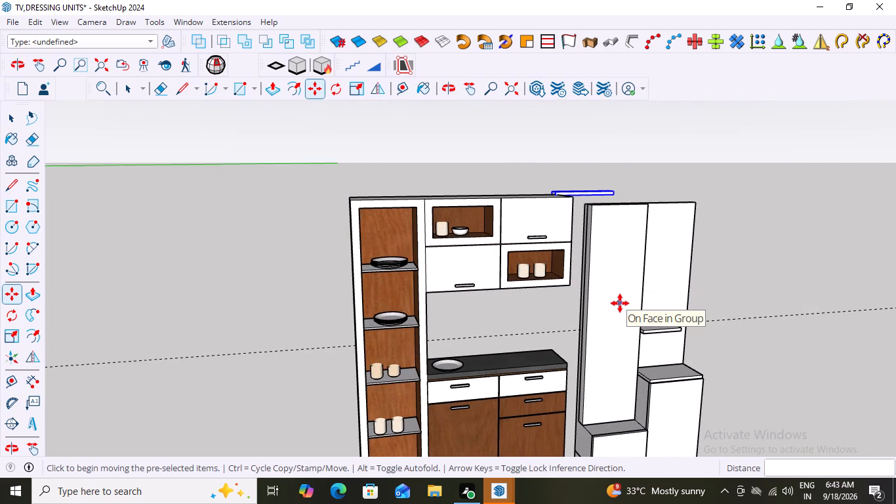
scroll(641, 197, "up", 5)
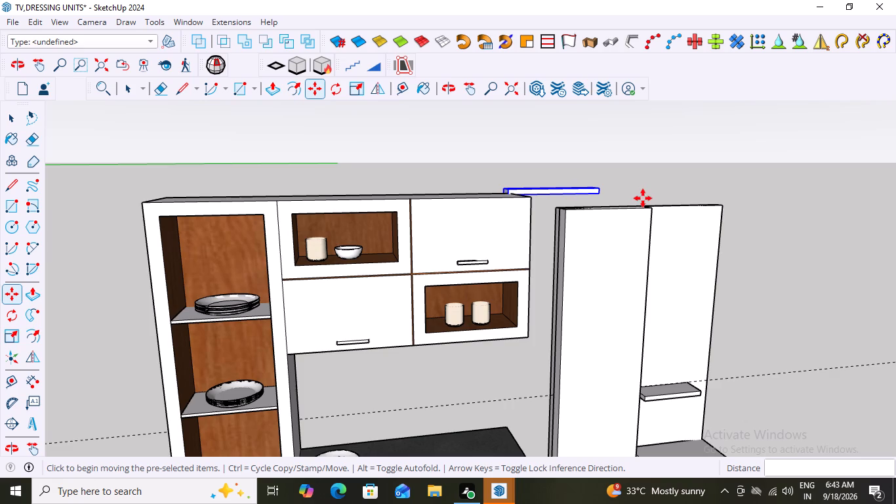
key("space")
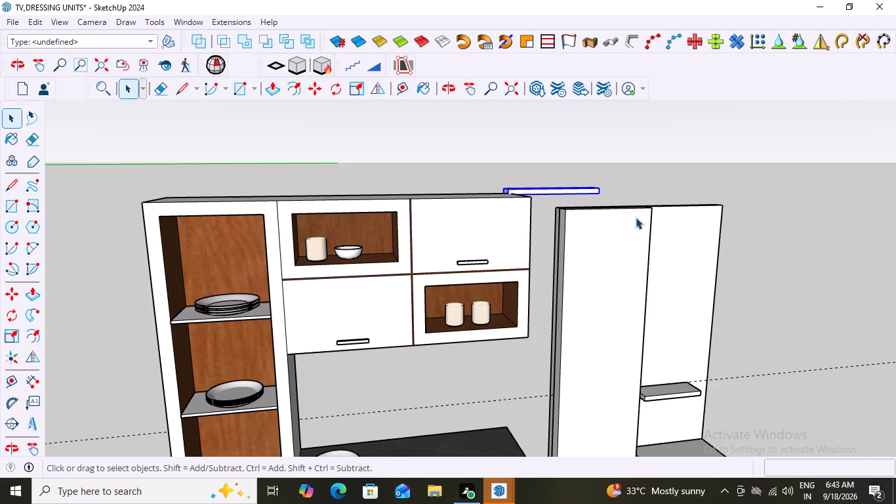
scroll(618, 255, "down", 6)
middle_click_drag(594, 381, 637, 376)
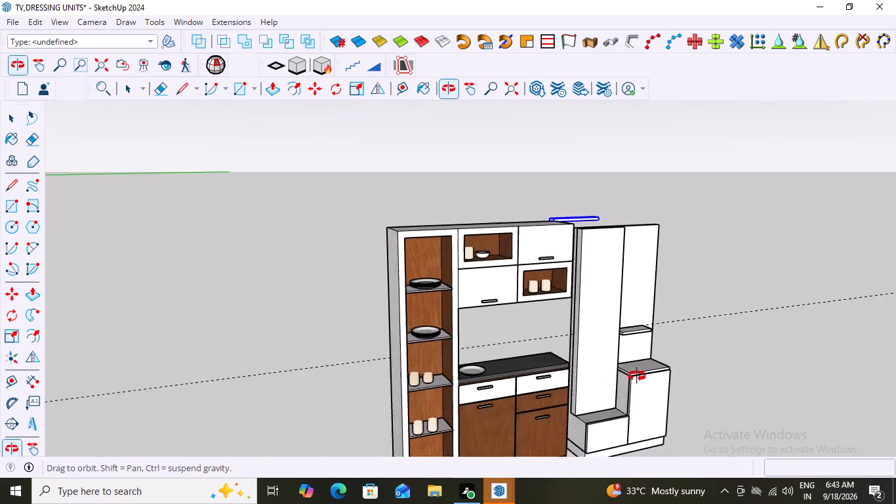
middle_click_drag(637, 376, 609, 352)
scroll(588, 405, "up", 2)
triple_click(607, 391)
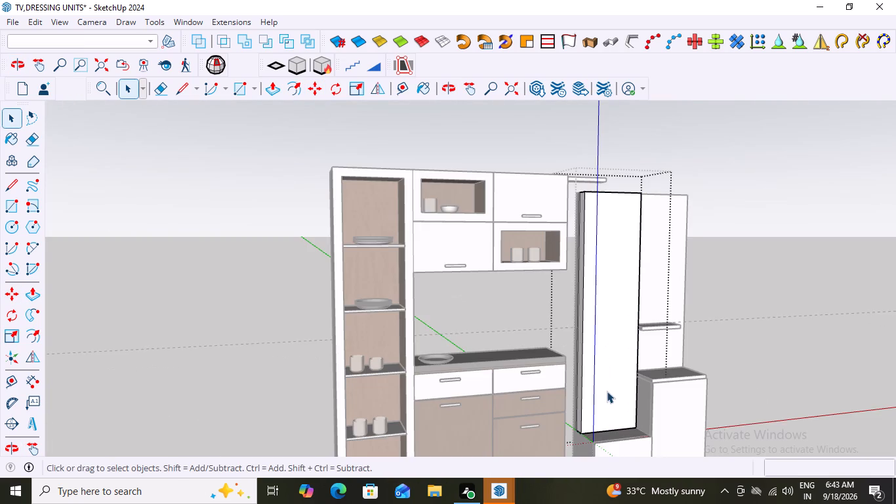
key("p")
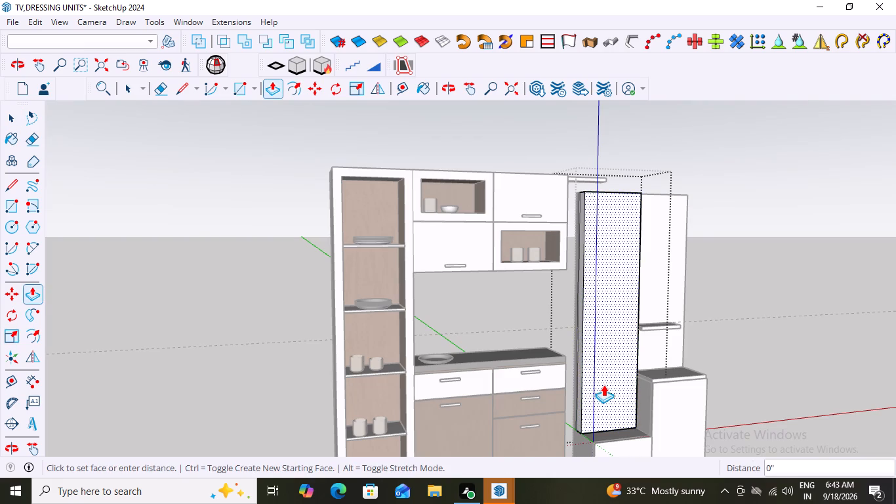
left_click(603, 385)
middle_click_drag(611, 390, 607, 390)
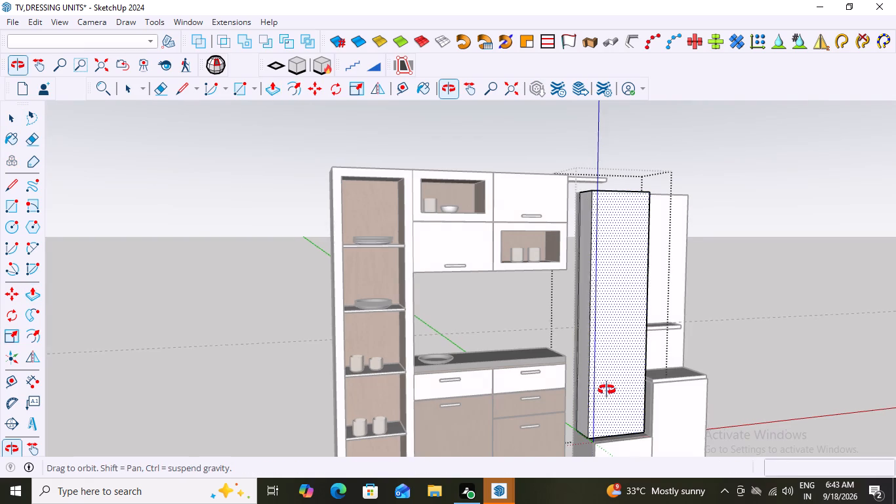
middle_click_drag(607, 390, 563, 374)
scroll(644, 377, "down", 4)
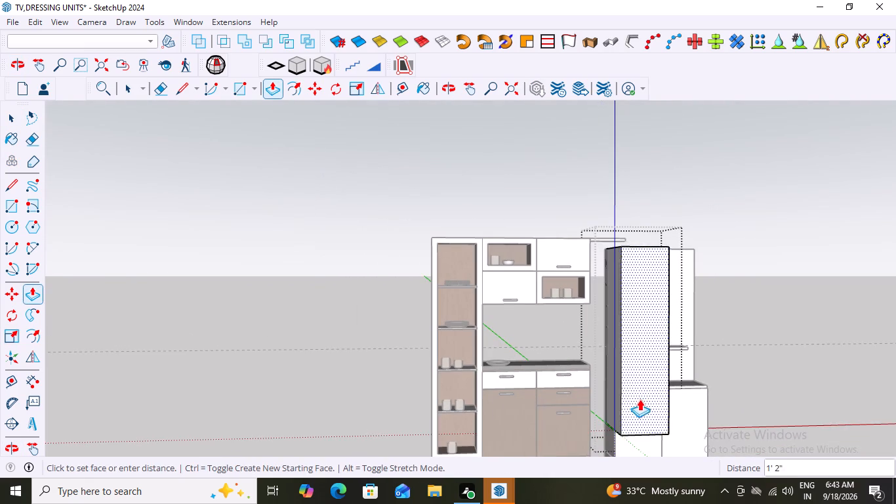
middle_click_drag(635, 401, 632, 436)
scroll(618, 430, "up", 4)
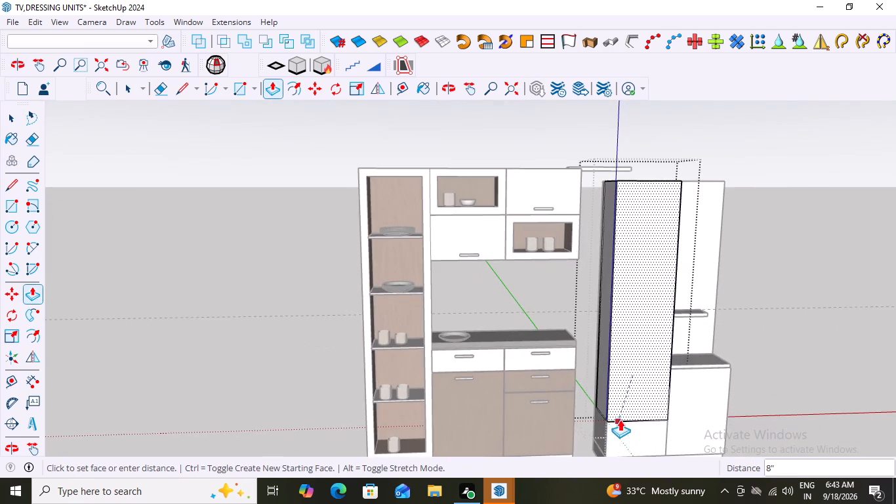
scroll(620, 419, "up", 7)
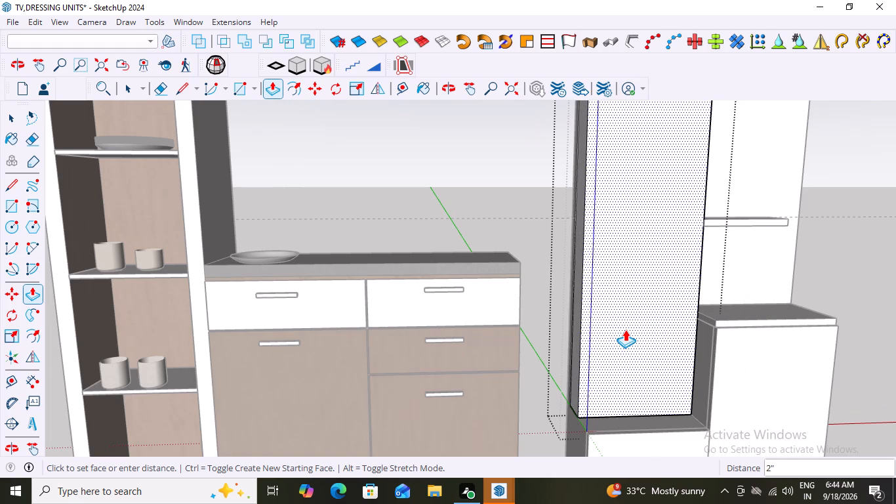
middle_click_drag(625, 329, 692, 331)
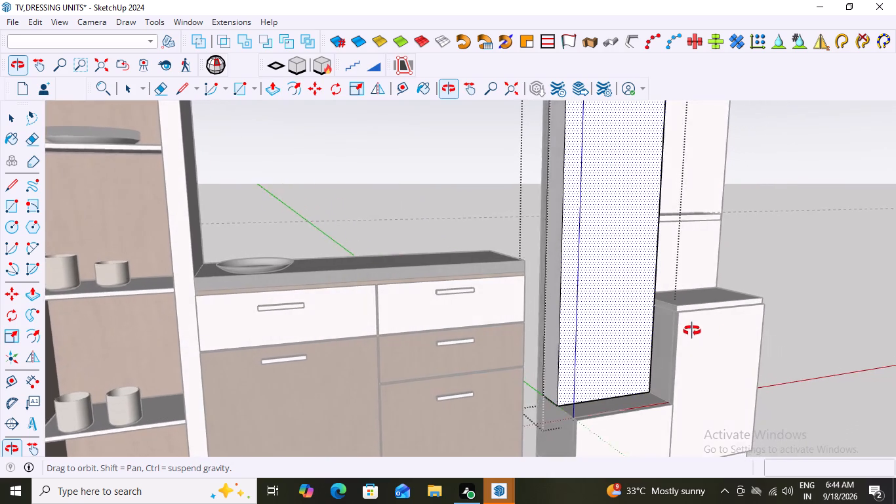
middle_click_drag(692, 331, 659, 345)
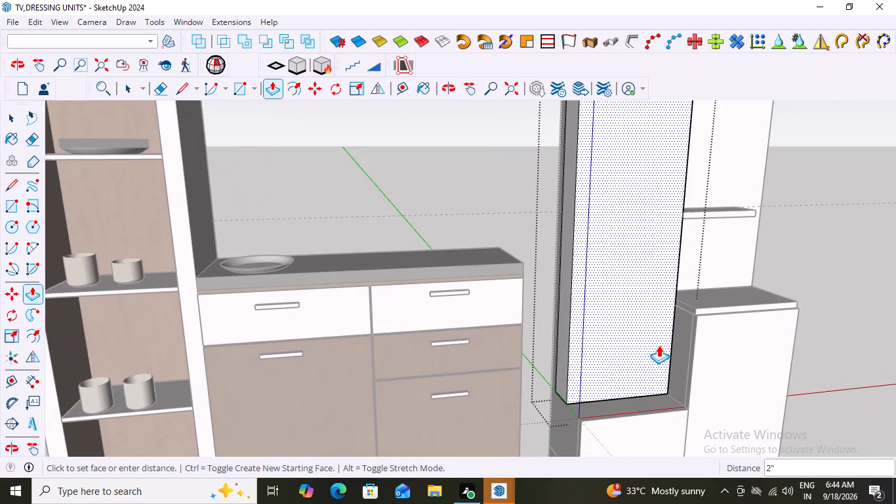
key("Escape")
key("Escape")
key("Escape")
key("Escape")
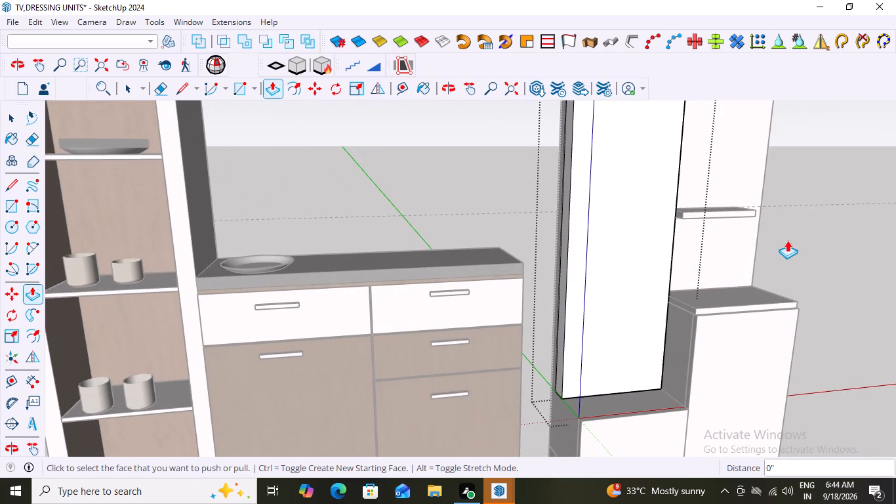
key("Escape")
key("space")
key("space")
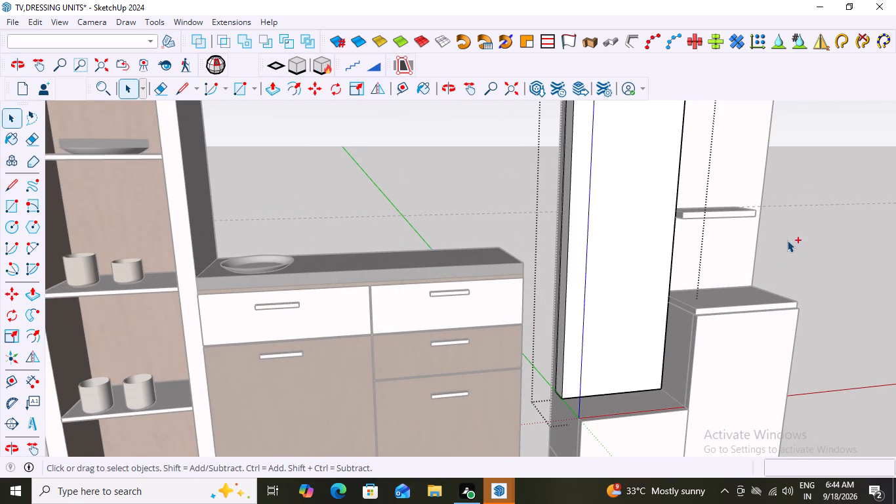
Undo the strip move, the tall panel's border deletions and the back-panel shelf's extrusion, and leave the shelf's group.
key("ctrl+z")
key("ctrl+z")
key("ctrl+z")
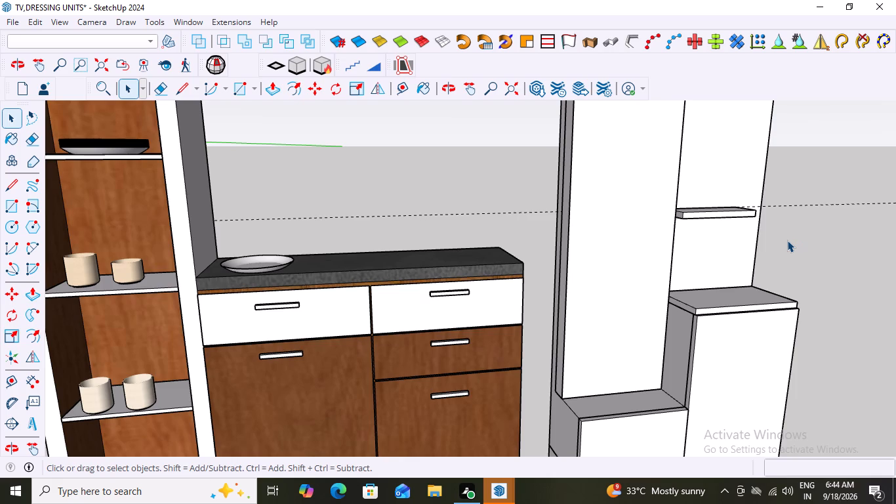
scroll(786, 241, "down", 11)
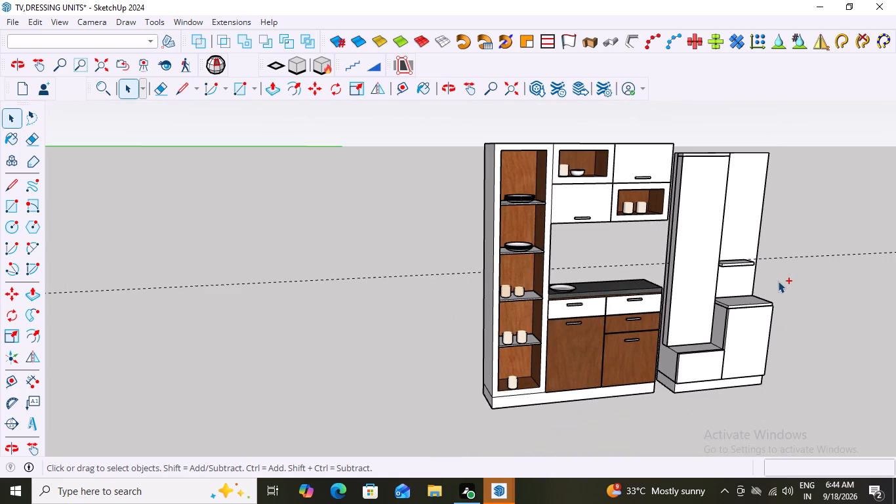
key("ctrl+z")
key("ctrl+z")
key("ctrl+z")
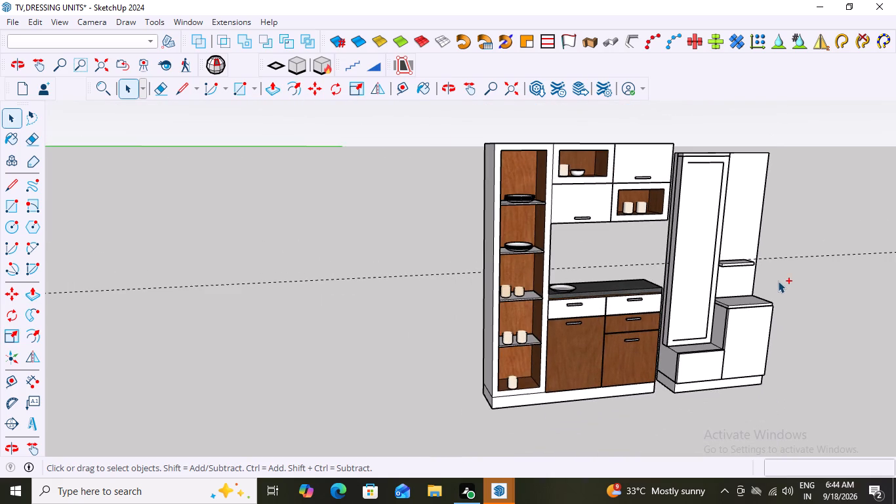
key("ctrl+z")
key("ctrl+z")
key("ctrl+z")
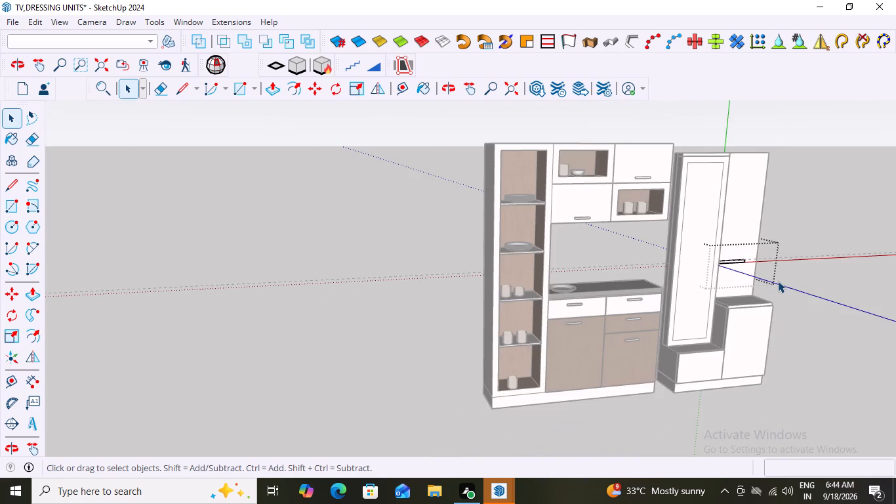
left_click(790, 203)
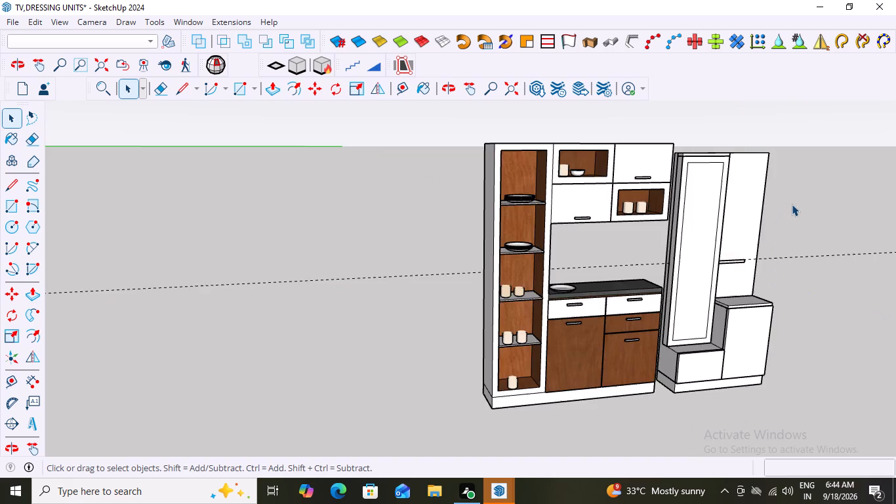
Open the back-panel shelf's group, pull its front face out 3", and leave the group.
middle_click_drag(794, 270, 485, 251)
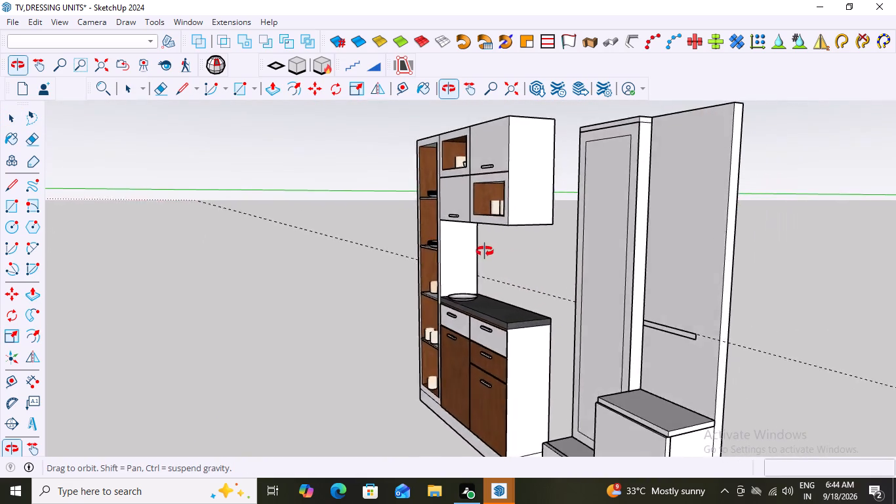
middle_click_drag(485, 251, 624, 275)
scroll(871, 403, "up", 1)
scroll(774, 359, "up", 2)
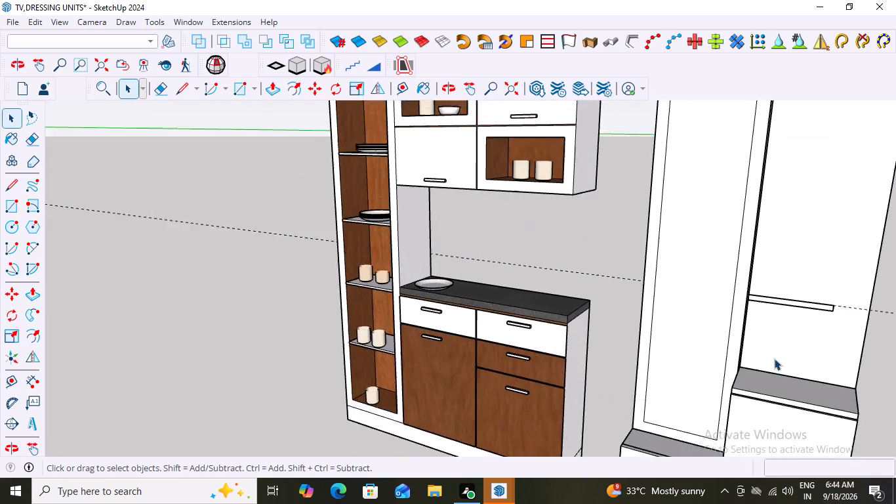
scroll(774, 358, "up", 6)
scroll(737, 343, "down", 12)
middle_click_drag(895, 385, 891, 357)
scroll(895, 360, "up", 1)
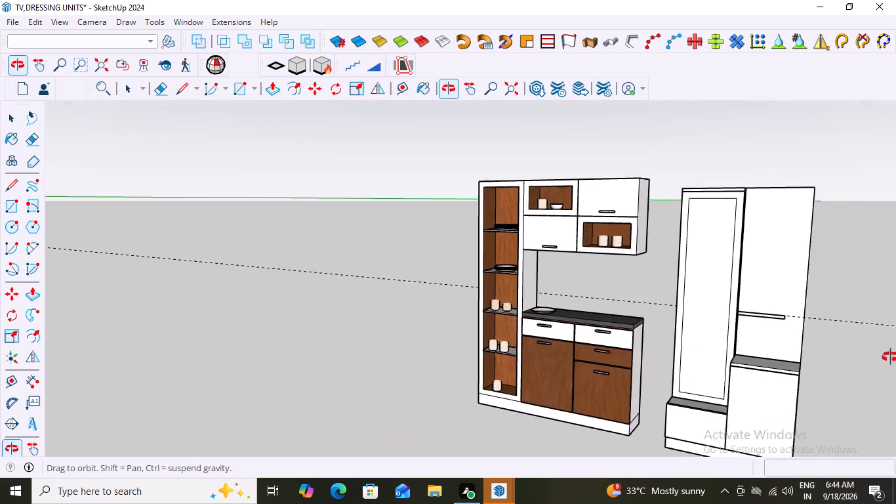
middle_click_drag(891, 357, 892, 358)
scroll(770, 347, "up", 14)
middle_click(736, 315)
middle_click_drag(723, 311, 653, 327)
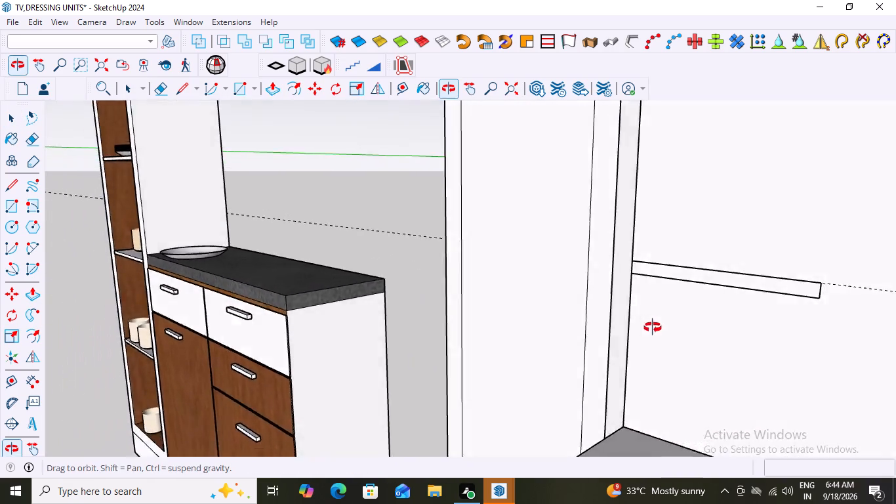
middle_click_drag(653, 327, 626, 337)
left_click(655, 305)
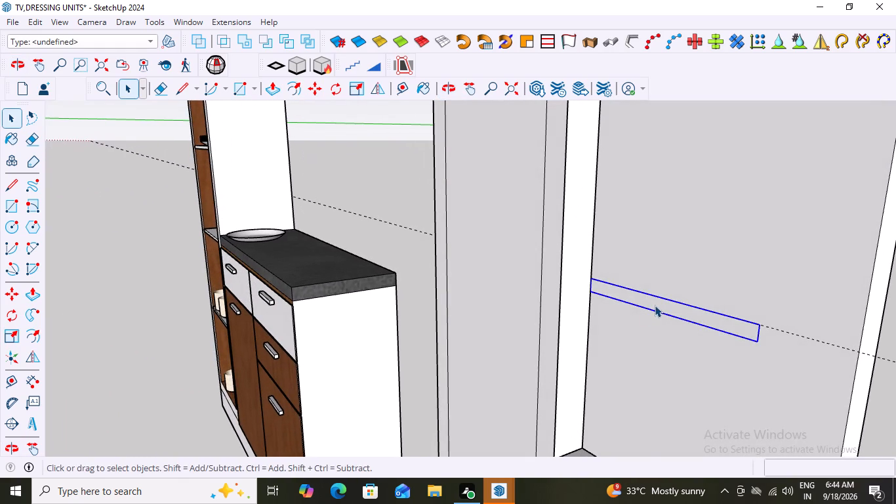
double_click(655, 305)
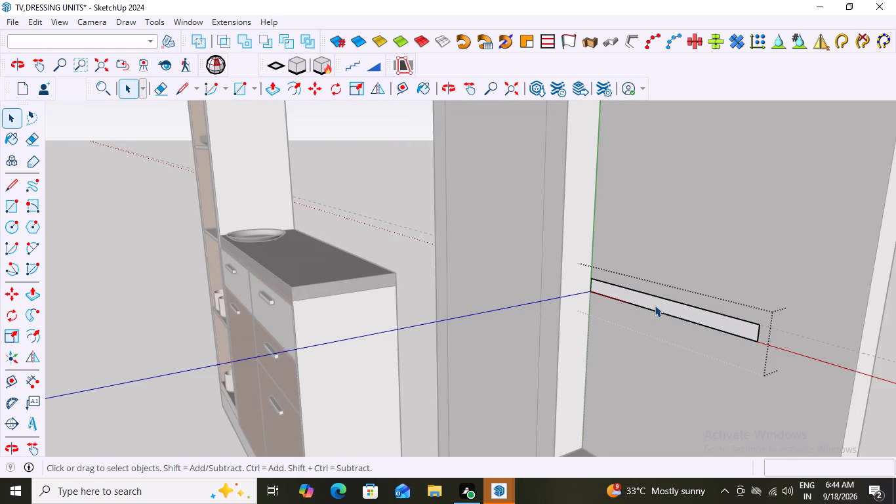
left_click(655, 305)
key("p")
left_click(664, 298)
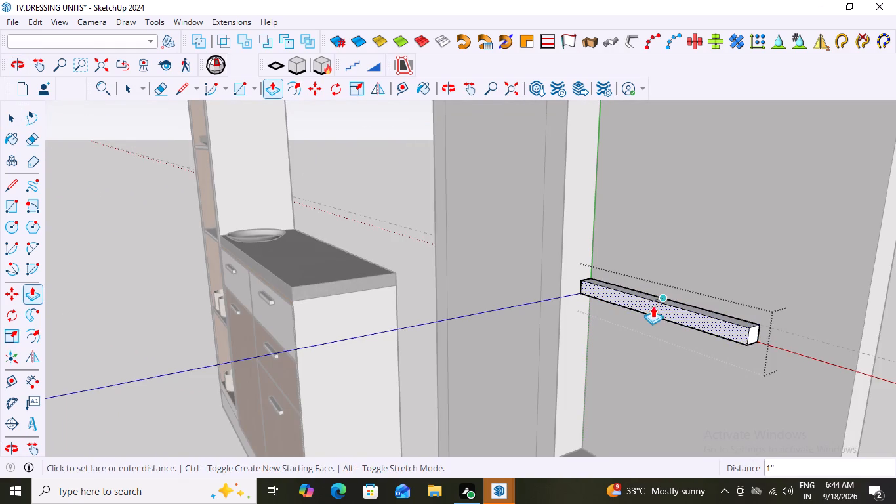
left_click(634, 314)
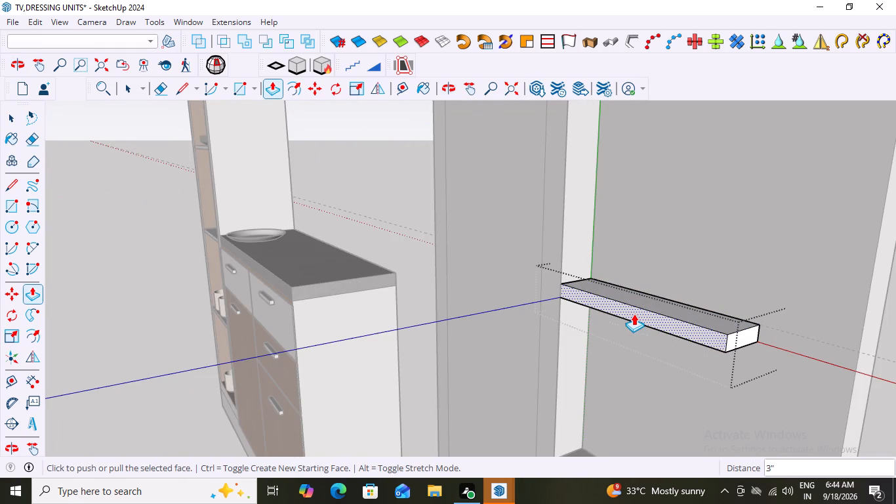
key("space")
left_click(647, 357)
Examine the shelf and the tall panel's border together with the neighbouring cabinets from the front.
middle_click_drag(632, 373, 680, 394)
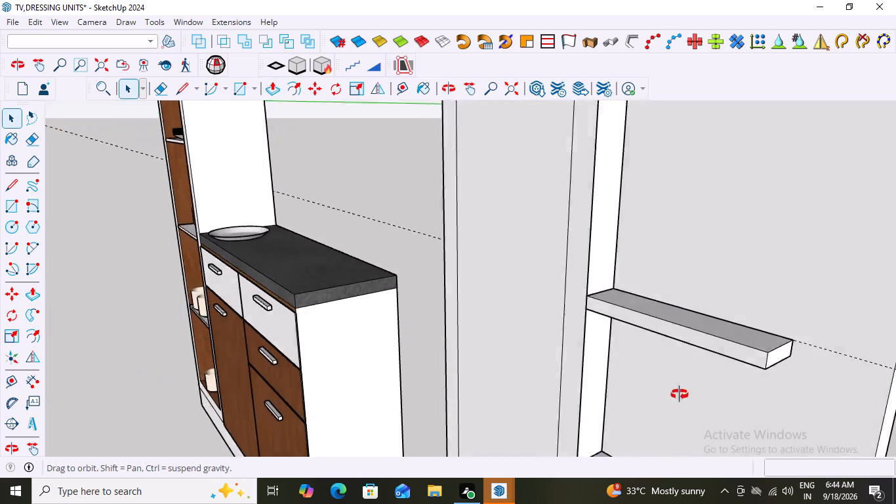
middle_click_drag(680, 394, 754, 348)
scroll(756, 349, "down", 12)
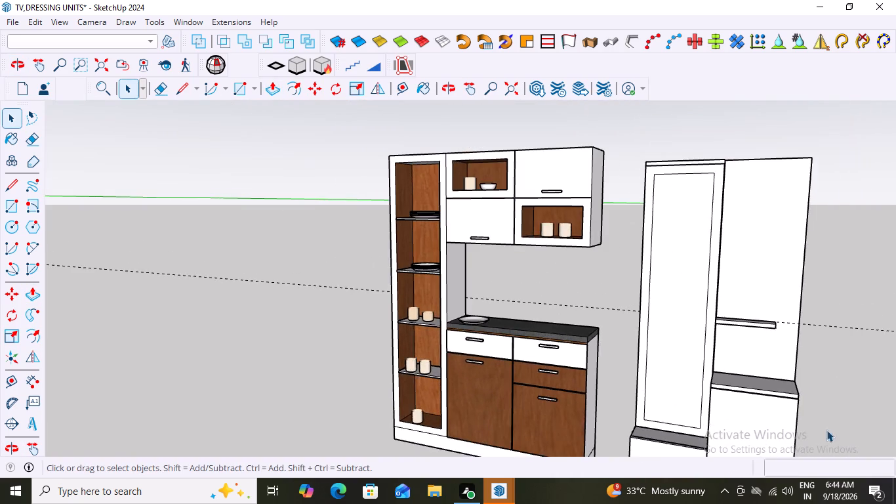
scroll(837, 418, "down", 4)
scroll(776, 408, "down", 7)
middle_click_drag(802, 406, 840, 390)
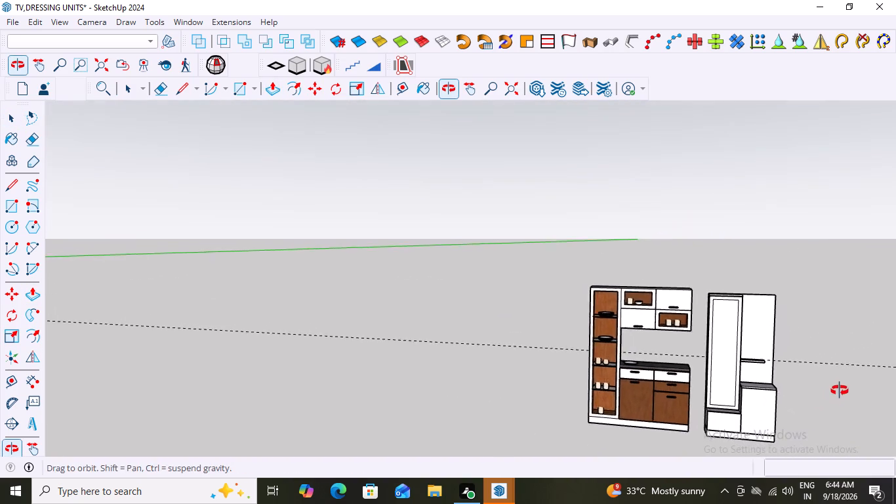
Open the back-panel shelf's group, make all of its geometry into a nested group, and leave the group.
middle_click_drag(840, 390, 838, 364)
scroll(839, 367, "up", 5)
scroll(830, 400, "down", 9)
middle_click_drag(822, 406, 838, 414)
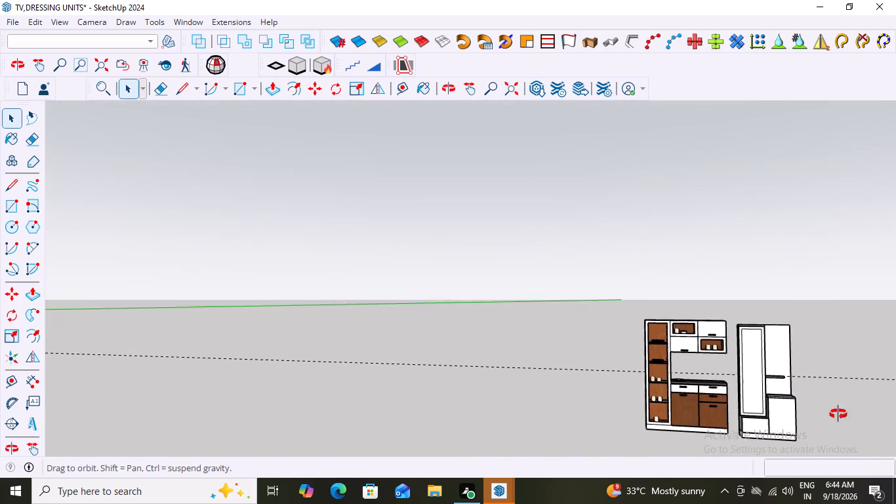
middle_click_drag(838, 414, 869, 427)
scroll(786, 361, "up", 13)
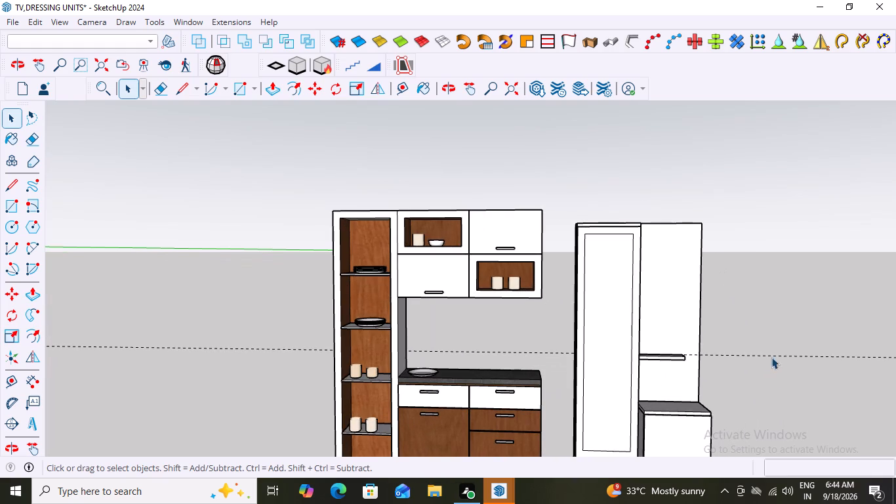
key("space")
scroll(678, 362, "up", 11)
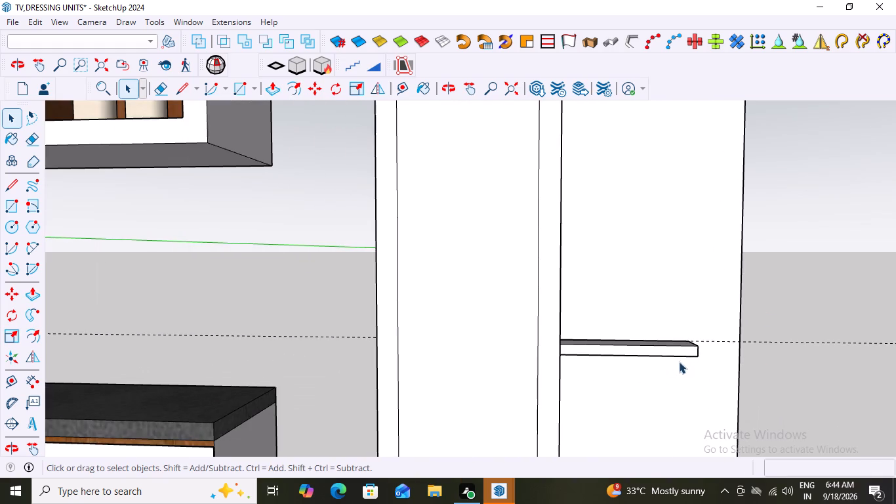
double_click(674, 352)
triple_click(674, 352)
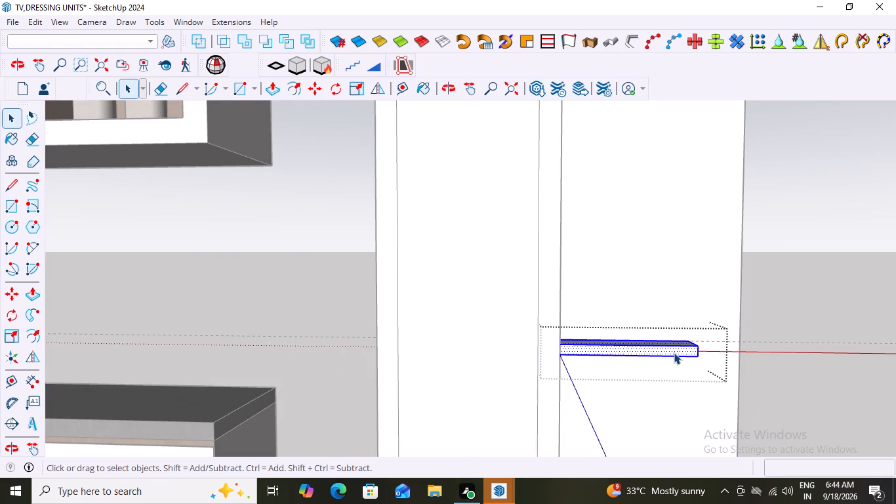
right_click(674, 352)
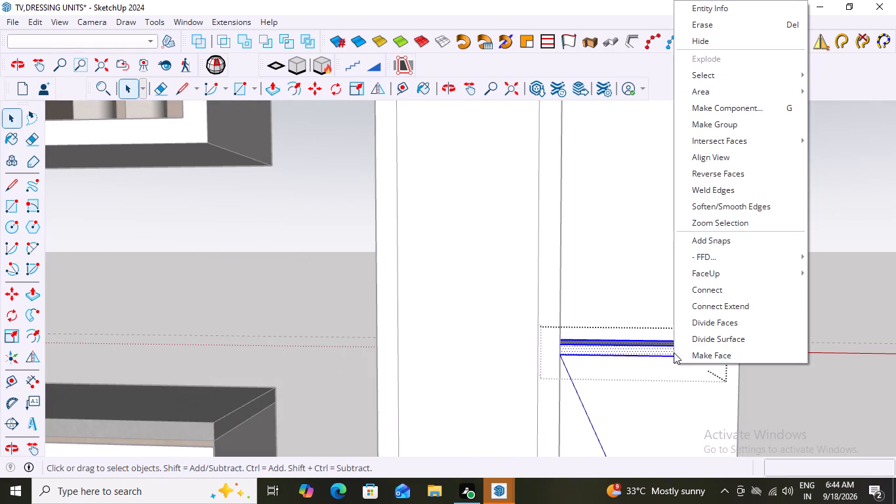
left_click(716, 124)
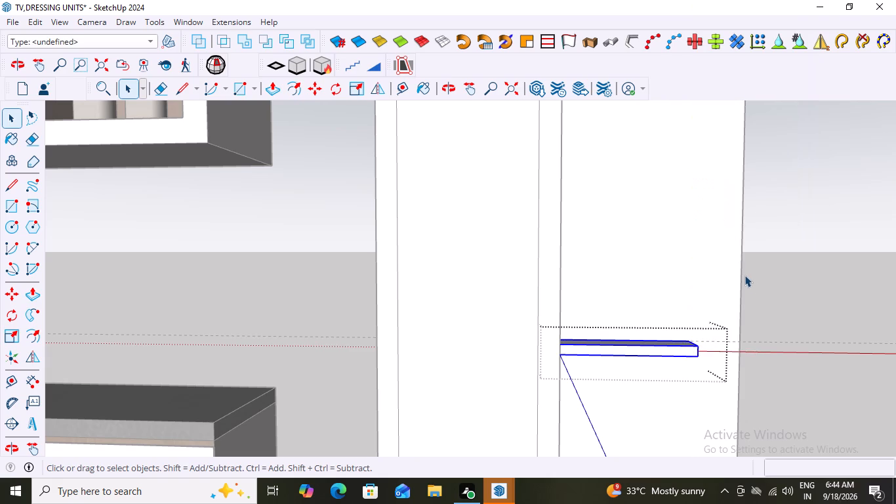
key("Escape")
left_click(784, 279)
Examine the dressing unit's shelf and tall panel beside the neighbouring cabinets from above, the front and the side.
middle_click_drag(763, 337, 767, 433)
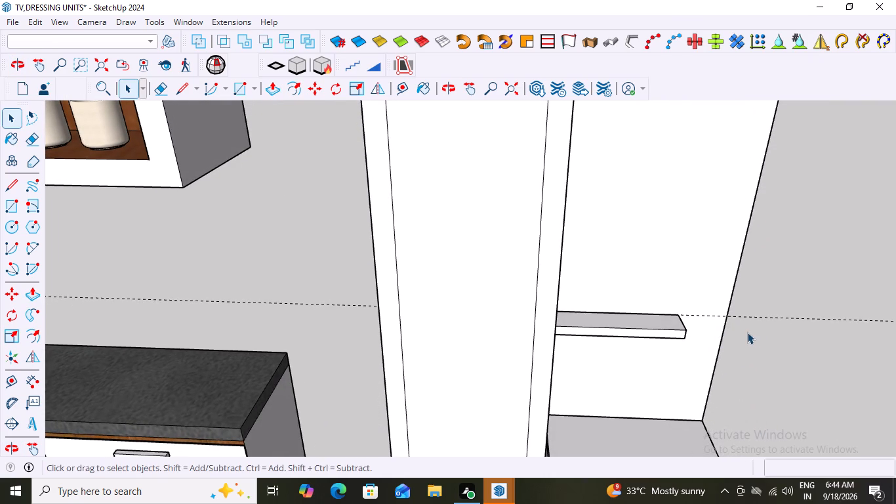
middle_click_drag(753, 333, 771, 308)
scroll(771, 306, "down", 18)
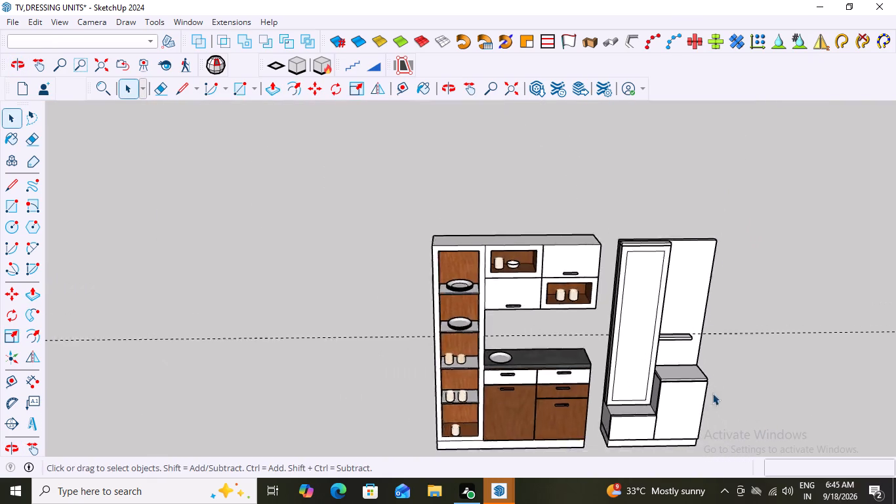
scroll(712, 393, "down", 2)
middle_click_drag(813, 354, 777, 288)
scroll(781, 348, "up", 6)
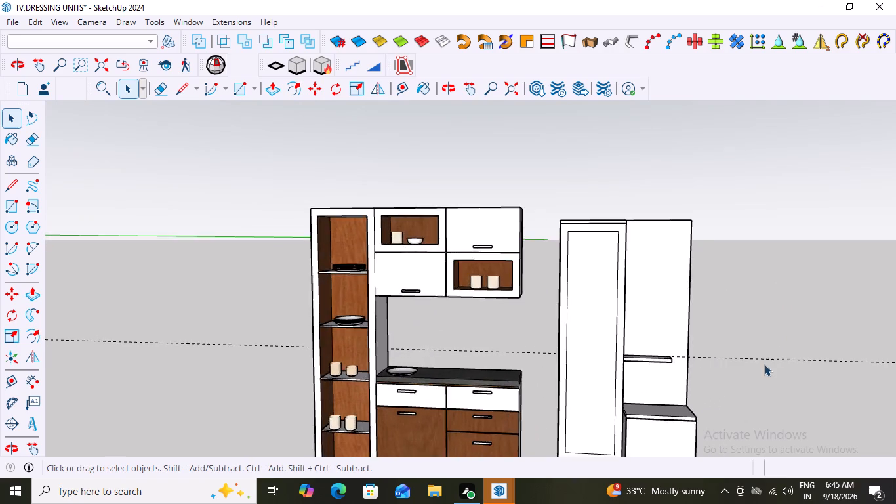
scroll(723, 381, "up", 3)
middle_click_drag(718, 352, 621, 388)
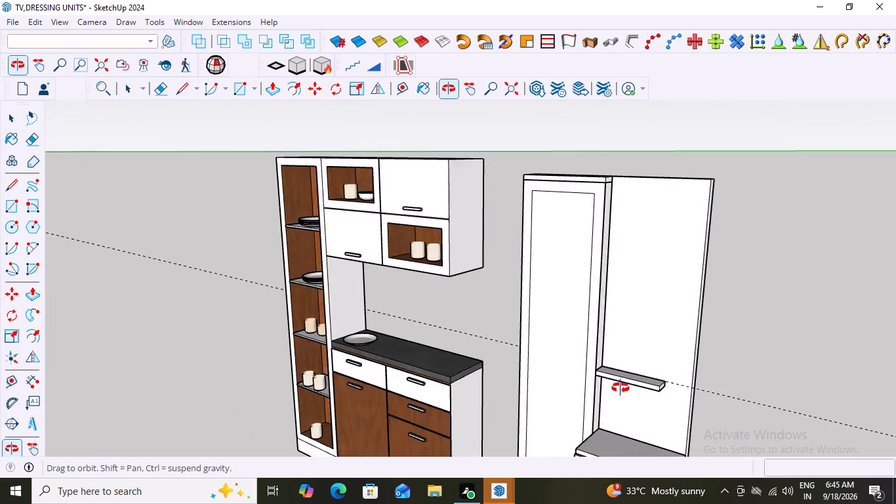
middle_click_drag(621, 388, 769, 369)
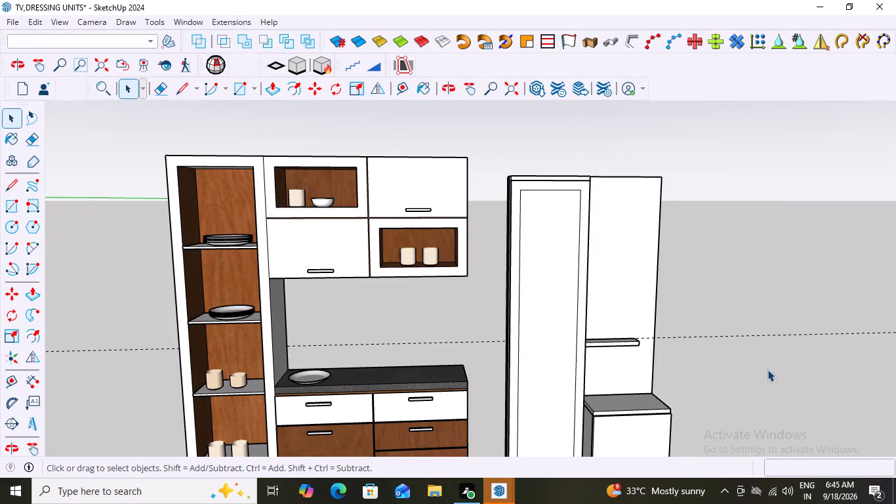
Place two horizontal guides across the dressing unit's back panel, one 14" above the shelf's guide and another 14" above that.
key("t")
left_click(680, 337)
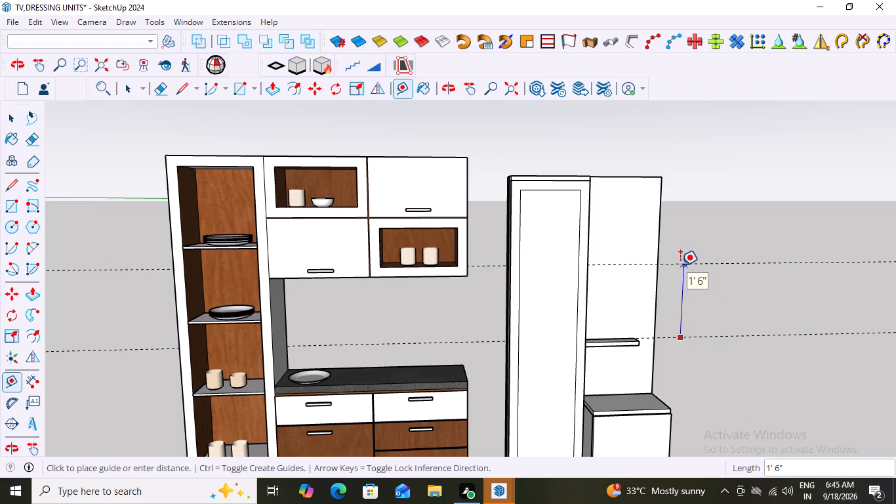
key("1")
key("4")
key("shift+quotedbl")
key("Return")
scroll(709, 308, "up", 2)
left_click(705, 275)
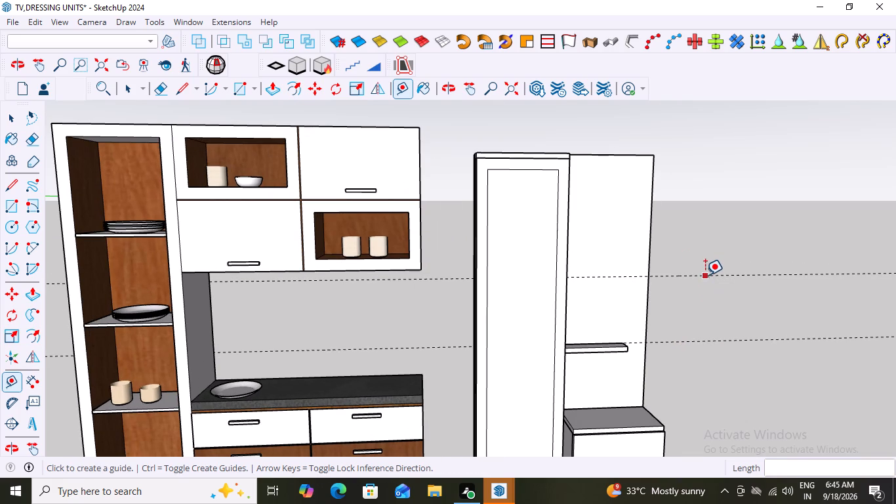
type("14")
key("shift+quotedbl")
key("Return")
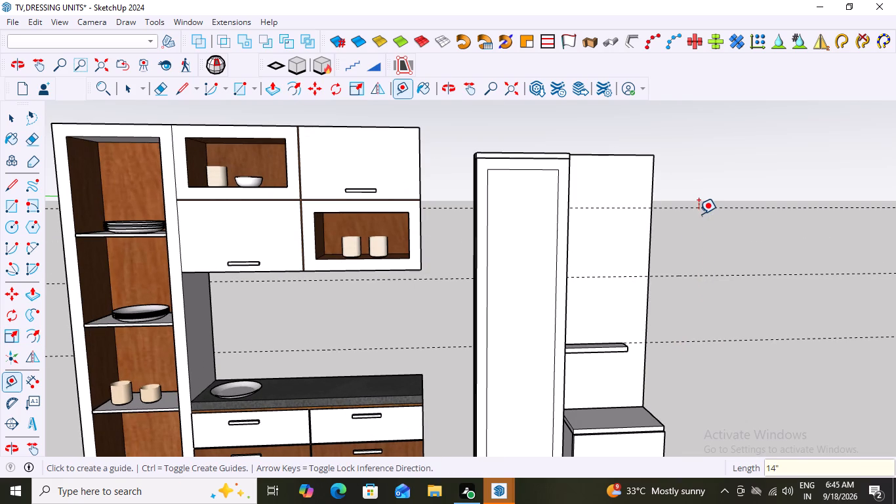
key("space")
left_click(720, 174)
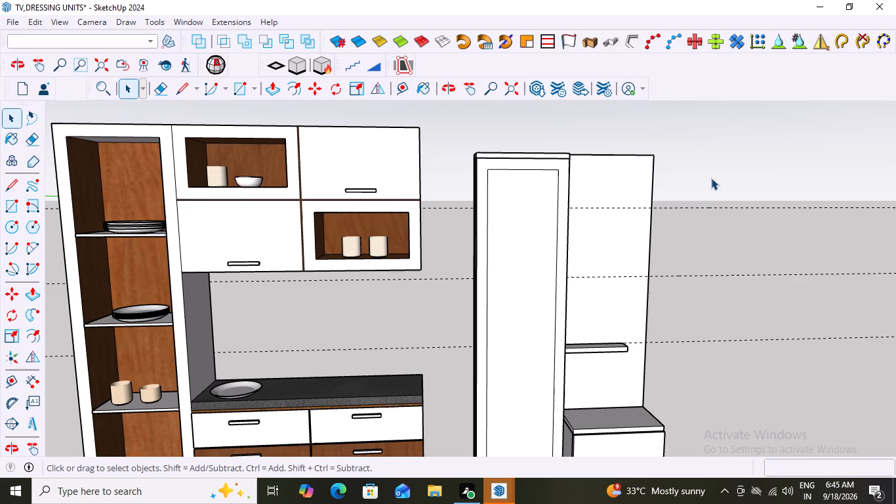
Check the distance from the back panel's top outer corner down to the uppermost guide, without placing a dimension.
left_click(33, 385)
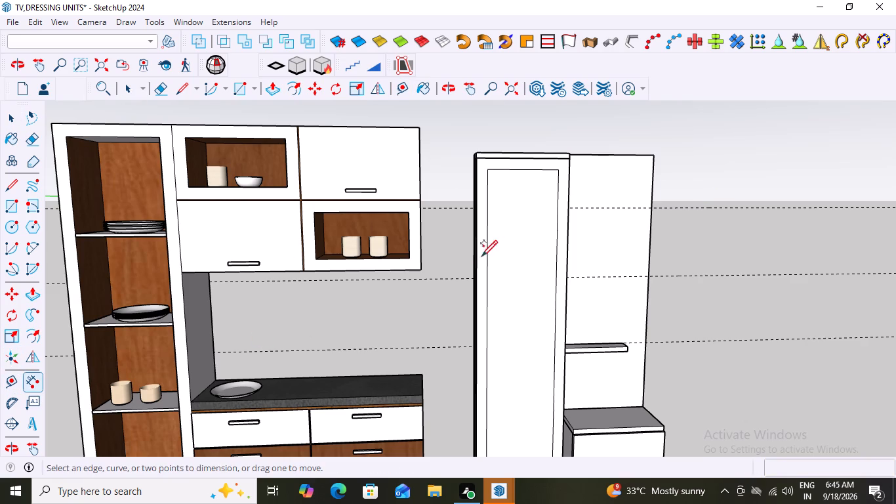
left_click(653, 156)
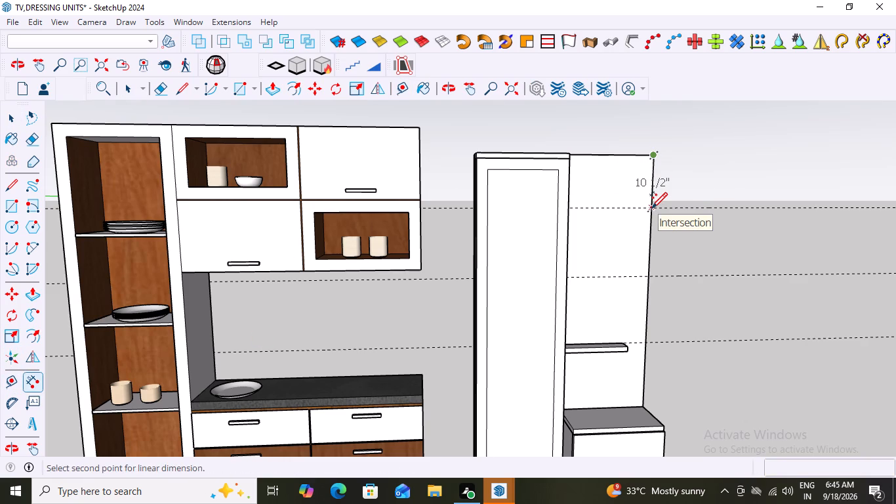
key("Escape")
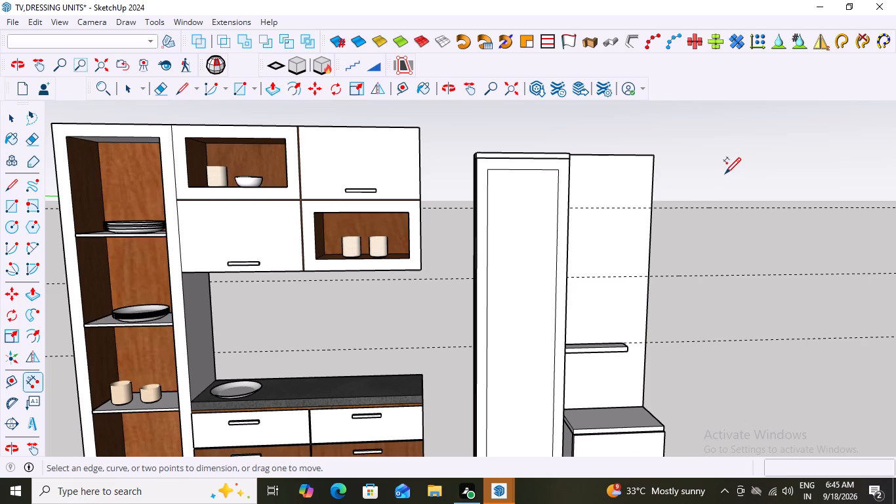
key("space")
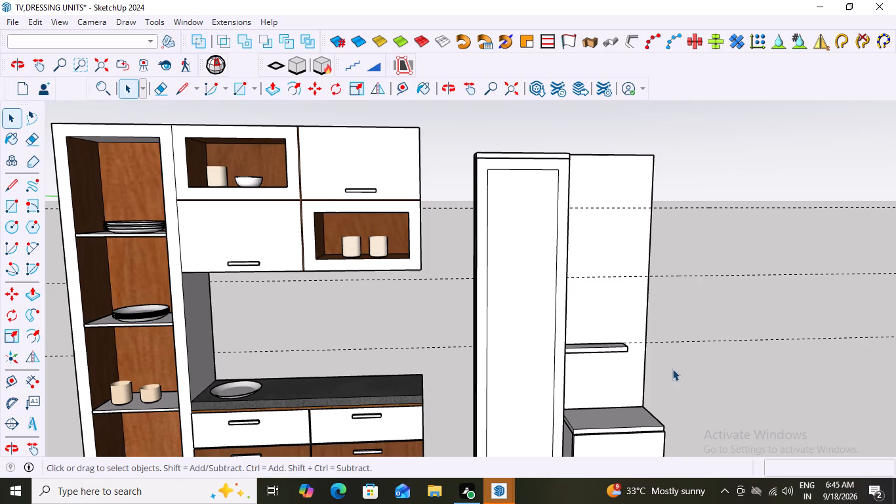
Examine the guide positions across the dressing unit and the neighbouring cabinets from the side and from a distance.
middle_click_drag(670, 343, 470, 359)
scroll(718, 399, "down", 9)
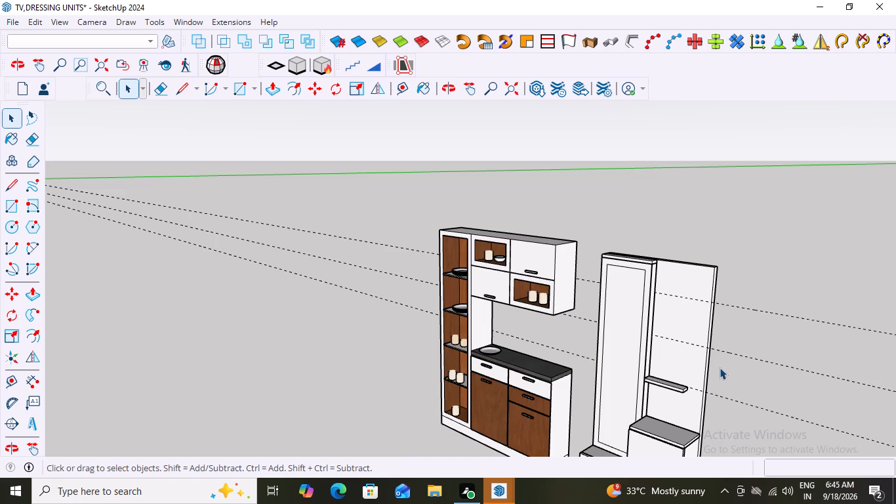
scroll(722, 366, "down", 8)
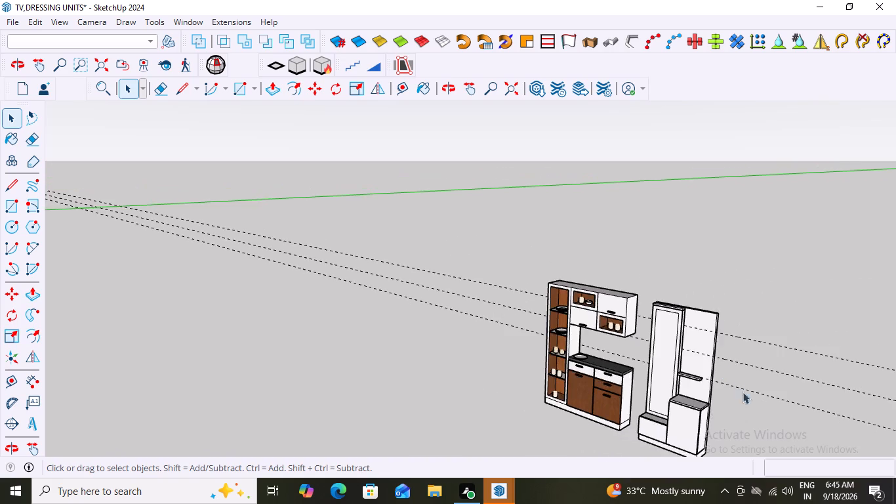
scroll(743, 392, "down", 14)
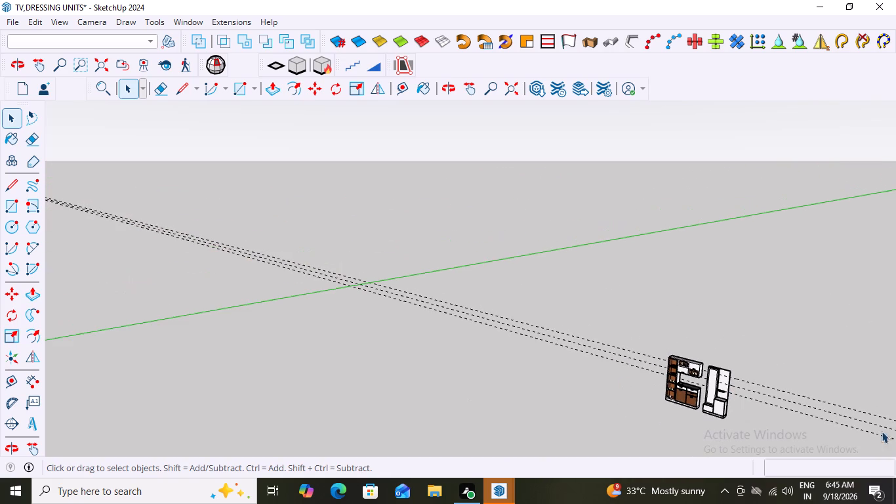
scroll(807, 388, "up", 12)
middle_click(806, 388)
scroll(713, 399, "up", 8)
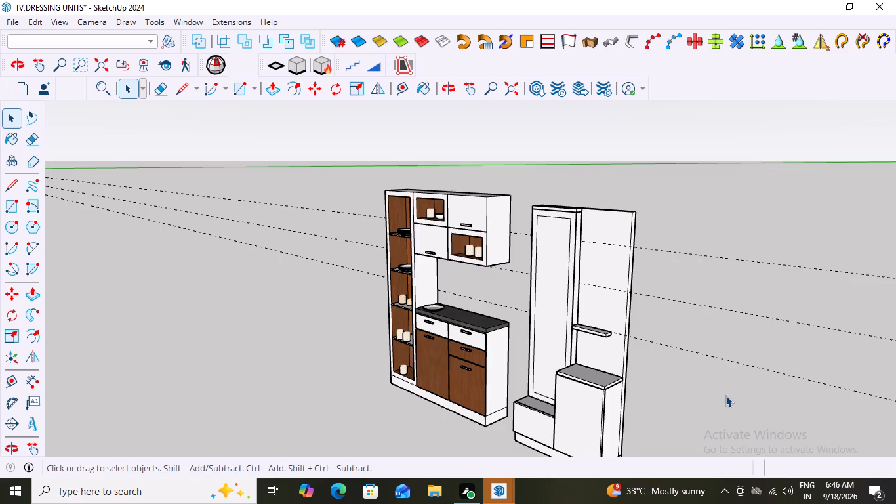
middle_click_drag(725, 395, 621, 400)
scroll(621, 398, "up", 2)
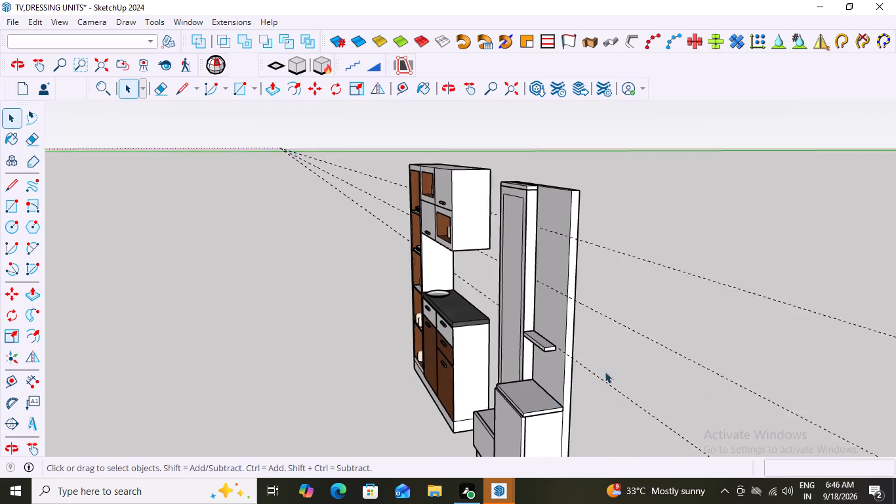
scroll(605, 371, "up", 1)
scroll(546, 398, "up", 1)
middle_click_drag(547, 398, 620, 414)
Copy the dressing unit's back-panel shelf 14" straight up so its top rear corner meets the middle guide.
scroll(631, 312, "up", 2)
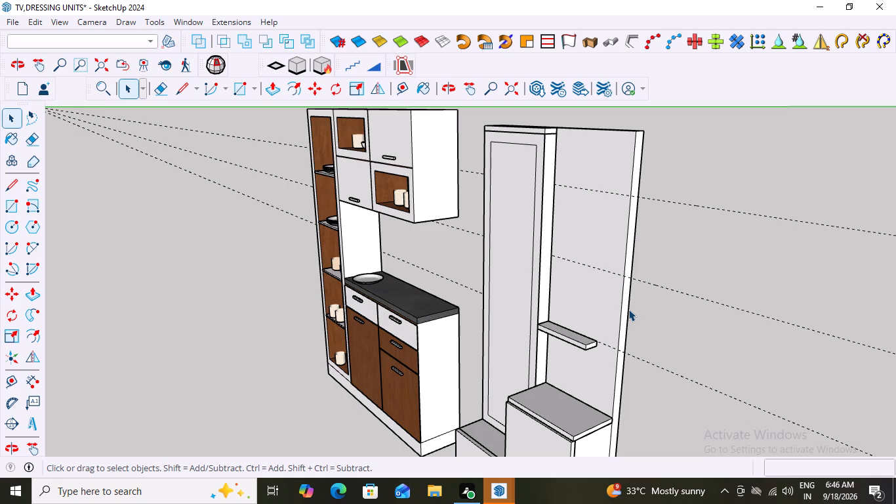
scroll(593, 304, "up", 2)
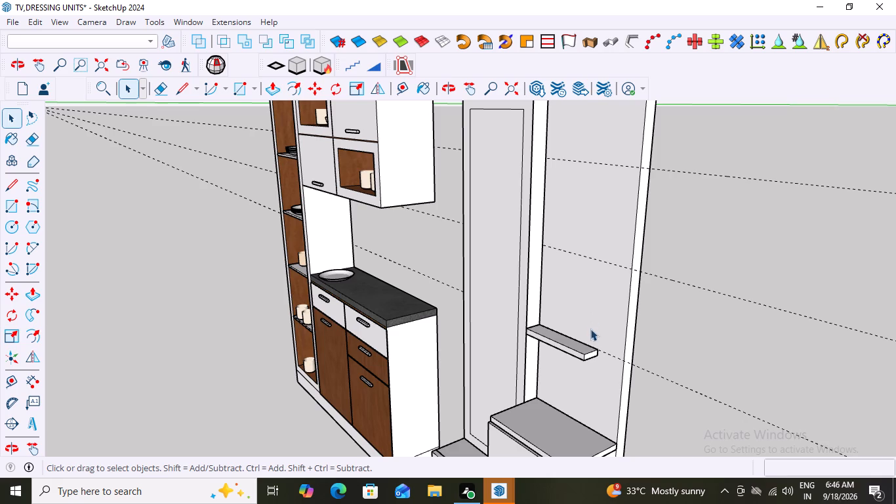
left_click(586, 355)
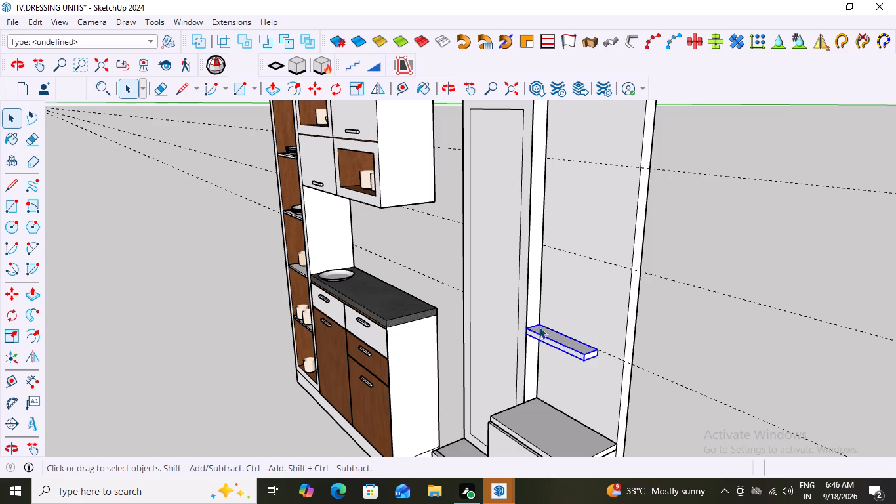
scroll(537, 327, "up", 14)
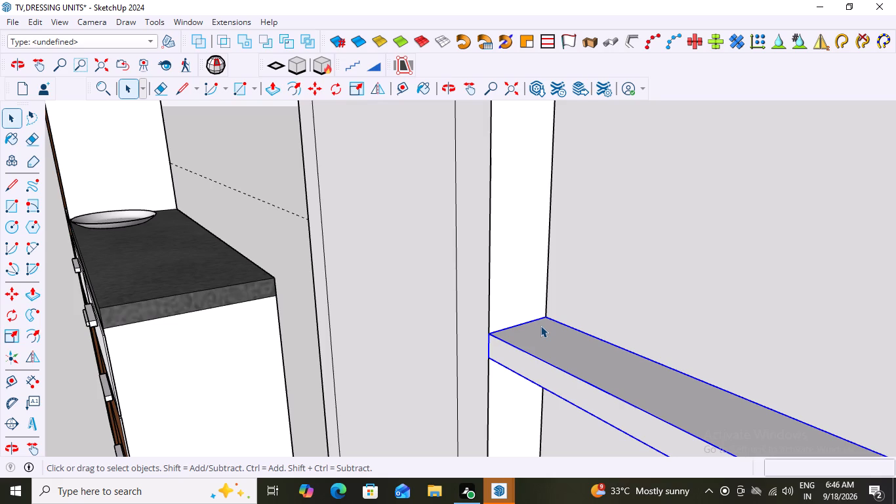
key("m")
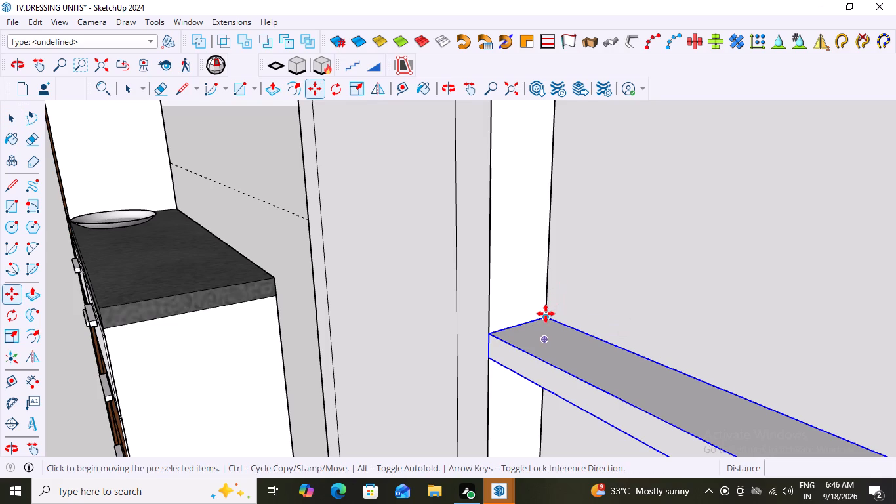
left_click(546, 314)
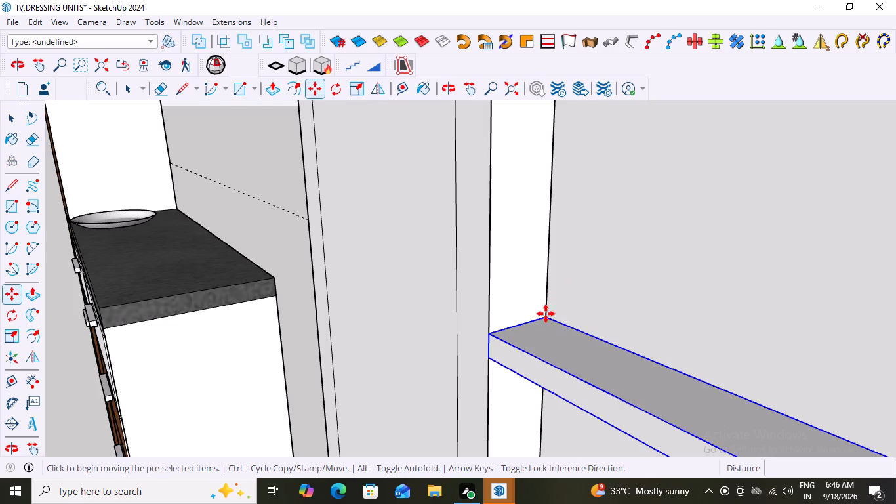
scroll(588, 252, "down", 7)
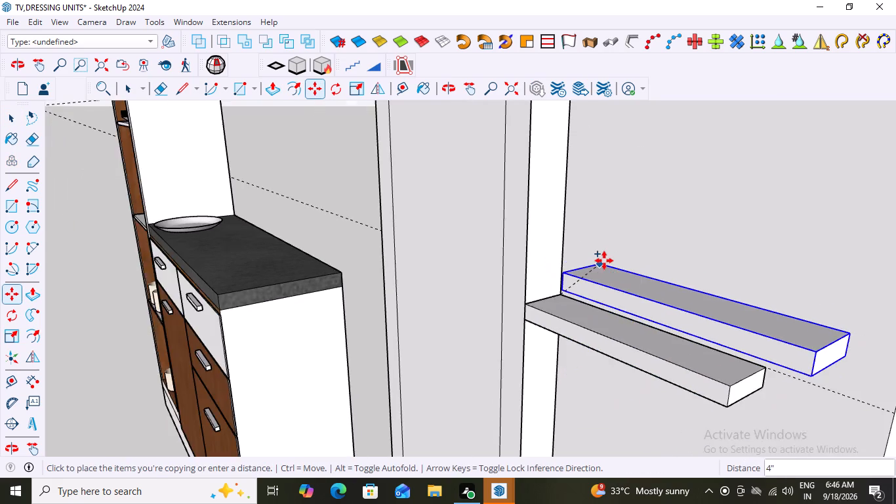
scroll(604, 261, "down", 12)
scroll(606, 215, "up", 11)
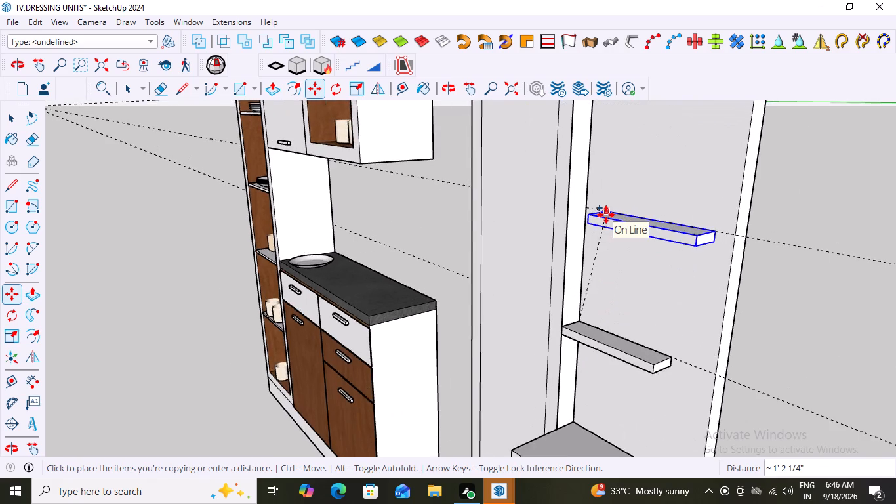
scroll(606, 215, "up", 5)
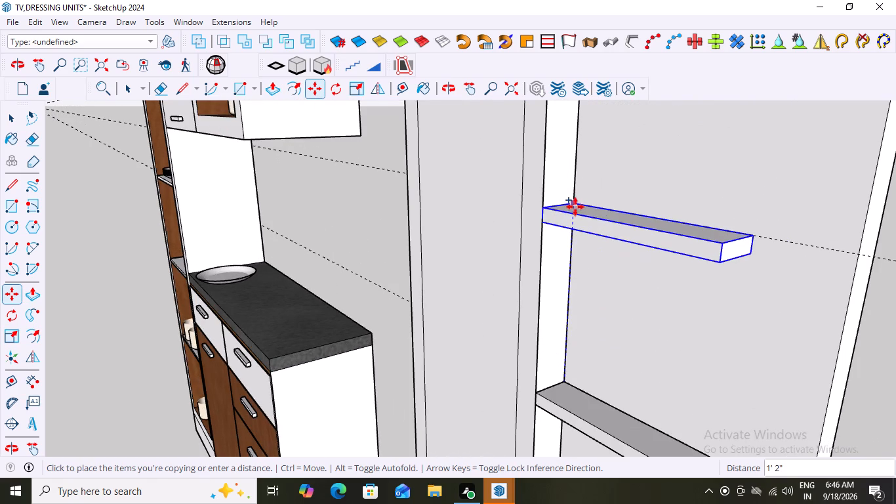
left_click(575, 206)
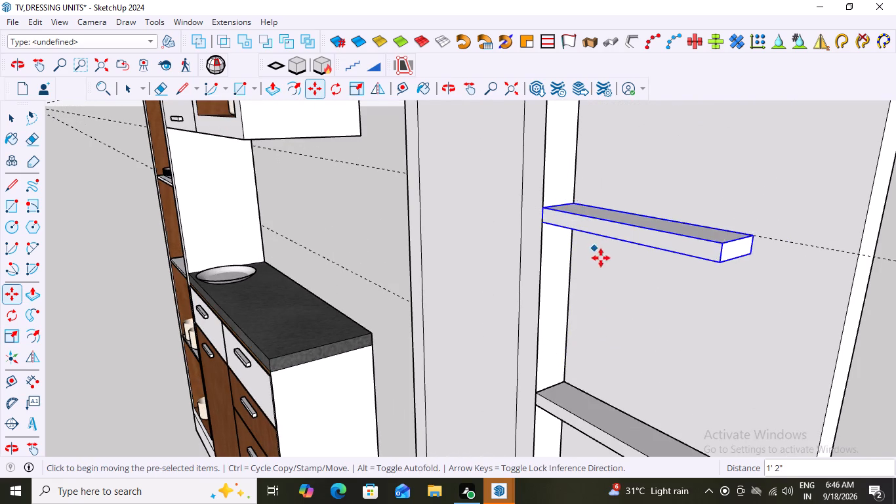
Copy the new middle shelf another 14" straight up along the back panel to the uppermost guide, leaving nothing selected.
scroll(603, 260, "down", 6)
middle_click_drag(632, 295, 792, 280)
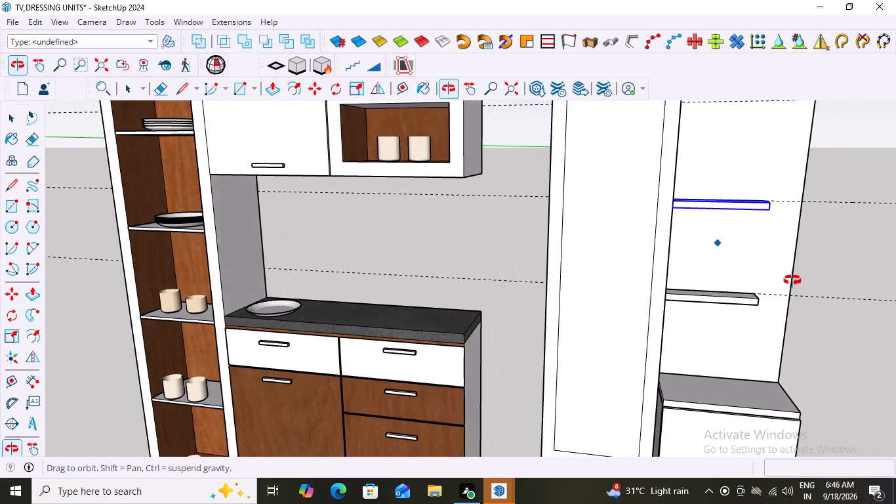
middle_click_drag(792, 280, 643, 356)
scroll(586, 307, "up", 6)
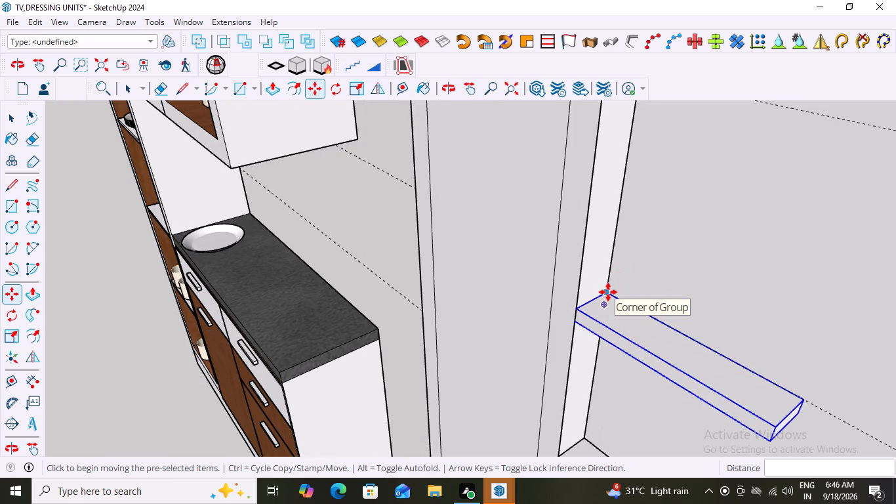
left_click(608, 292)
scroll(670, 245, "down", 2)
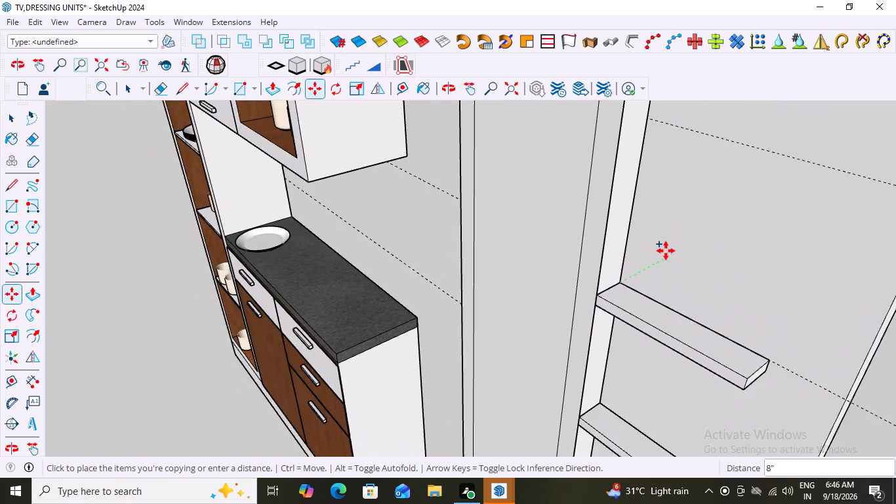
scroll(666, 251, "down", 7)
scroll(662, 182, "up", 11)
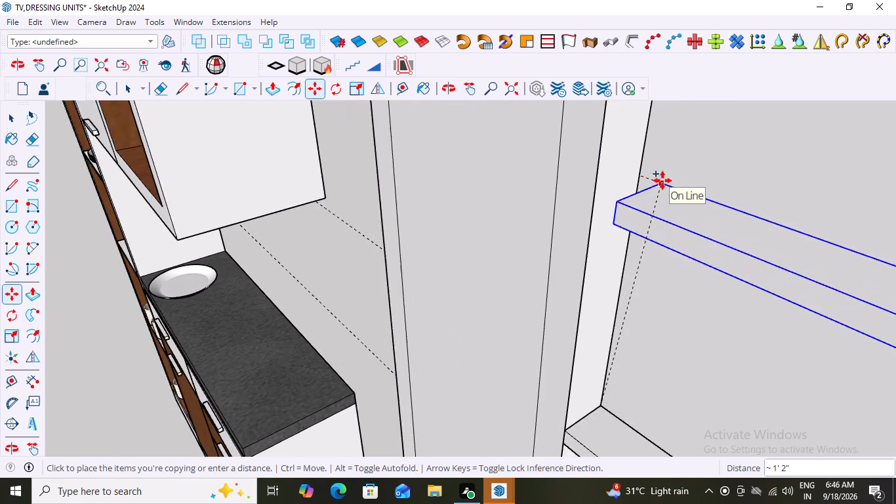
scroll(662, 180, "up", 1)
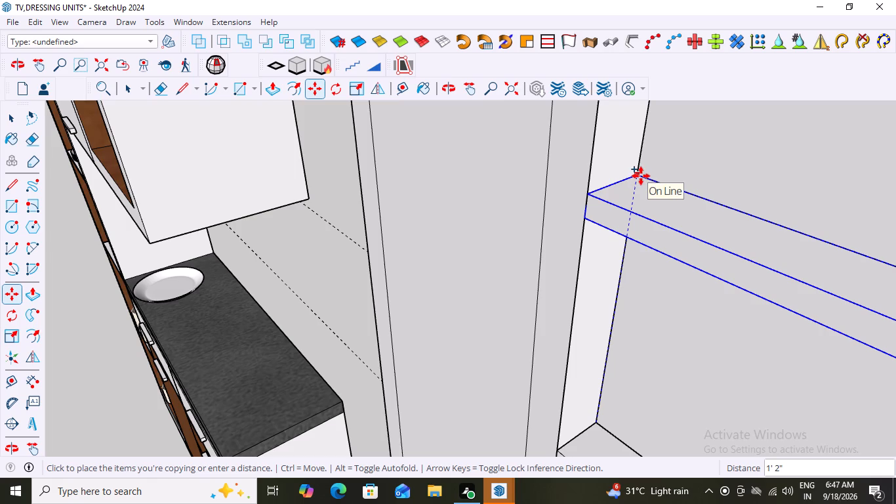
left_click(641, 176)
key("space")
scroll(644, 276, "down", 7)
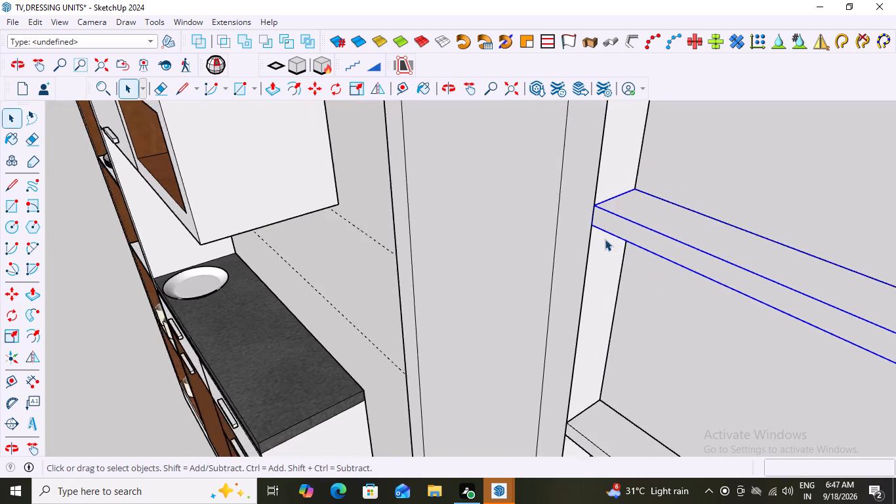
scroll(605, 239, "down", 18)
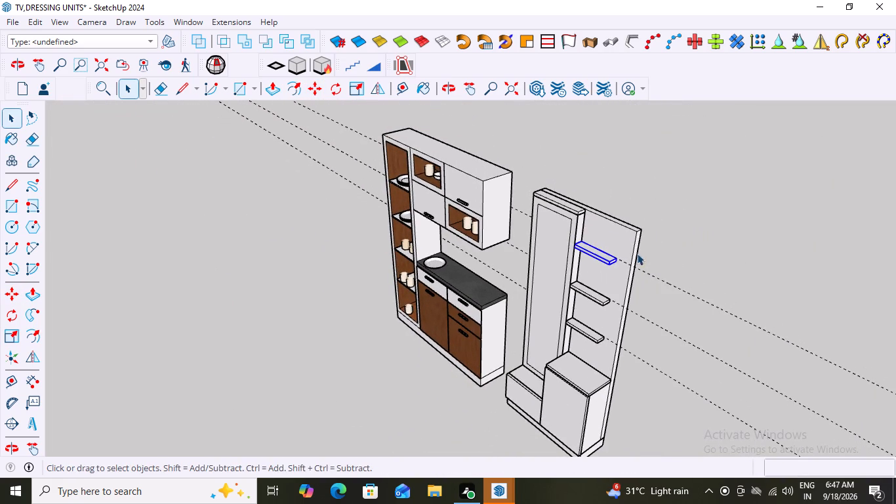
left_click(764, 215)
Delete all the construction guides from the model.
middle_click_drag(702, 291, 895, 231)
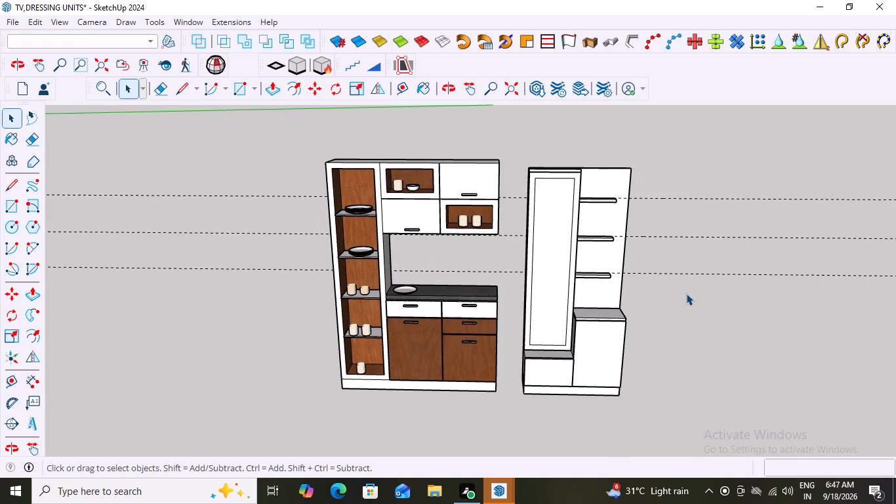
scroll(684, 293, "up", 2)
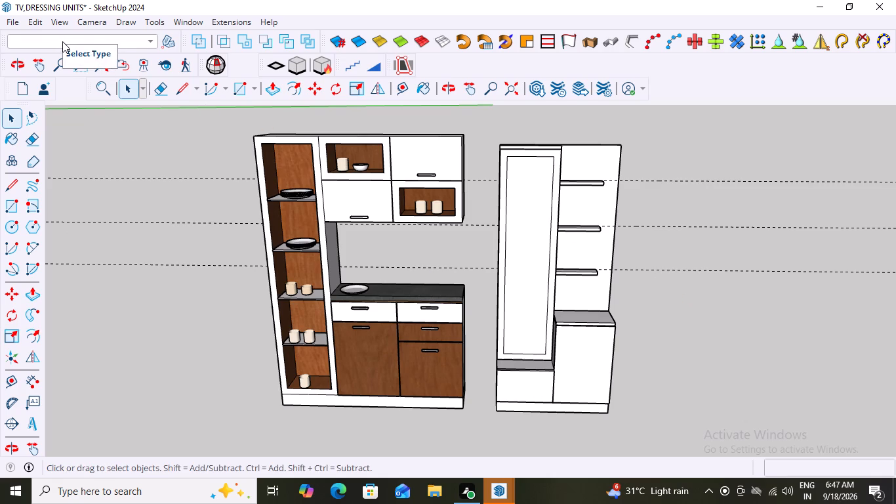
left_click(33, 19)
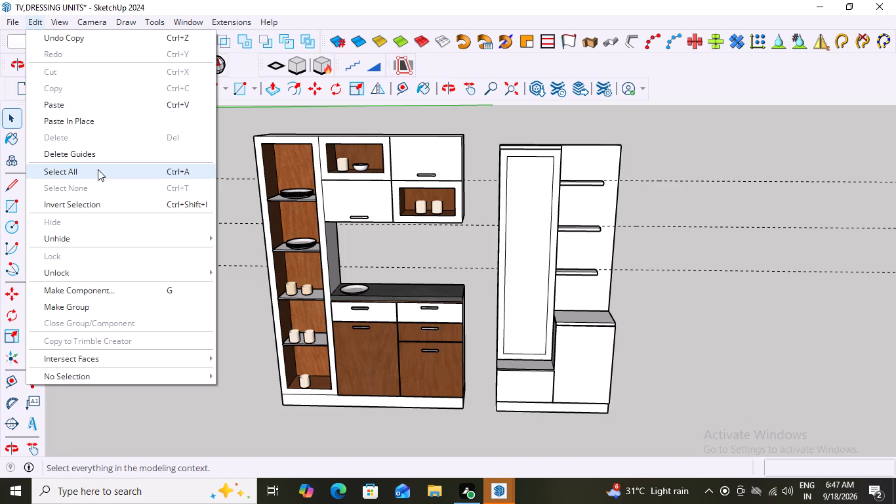
left_click(94, 154)
Select the taller door of the dressing unit's base cabinet and display the tray containing the Materials settings.
middle_click_drag(661, 242, 672, 191)
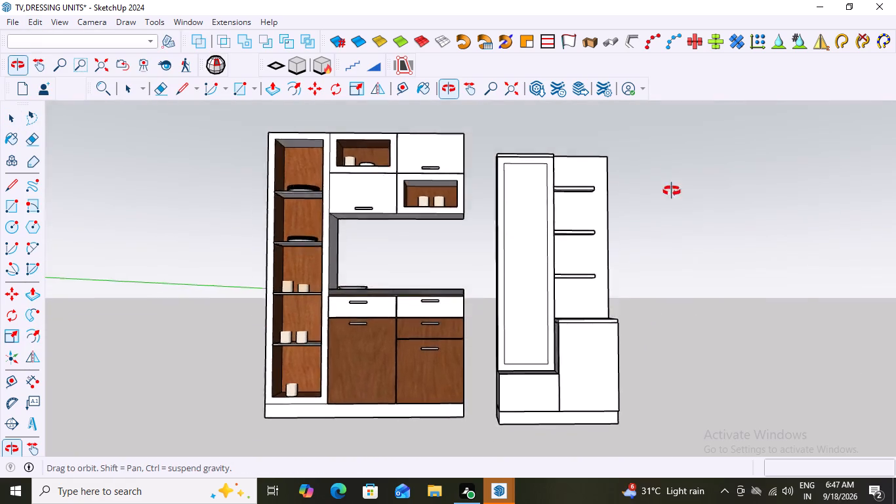
middle_click_drag(672, 191, 666, 243)
scroll(600, 410, "up", 5)
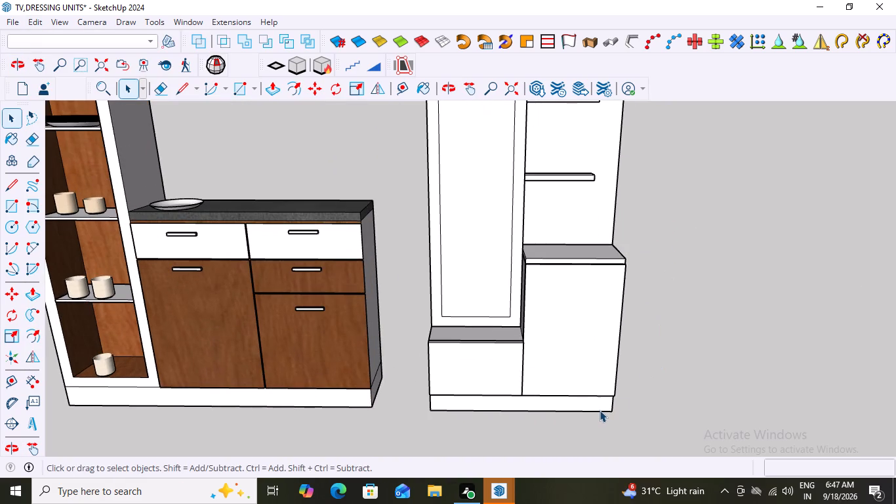
middle_click_drag(553, 379, 696, 360)
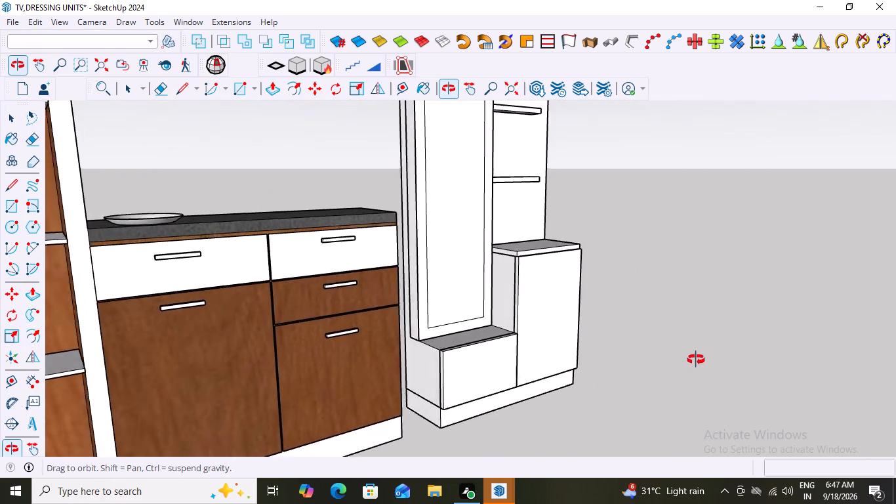
middle_click_drag(696, 360, 579, 371)
left_click(558, 326)
middle_click_drag(866, 324, 723, 339)
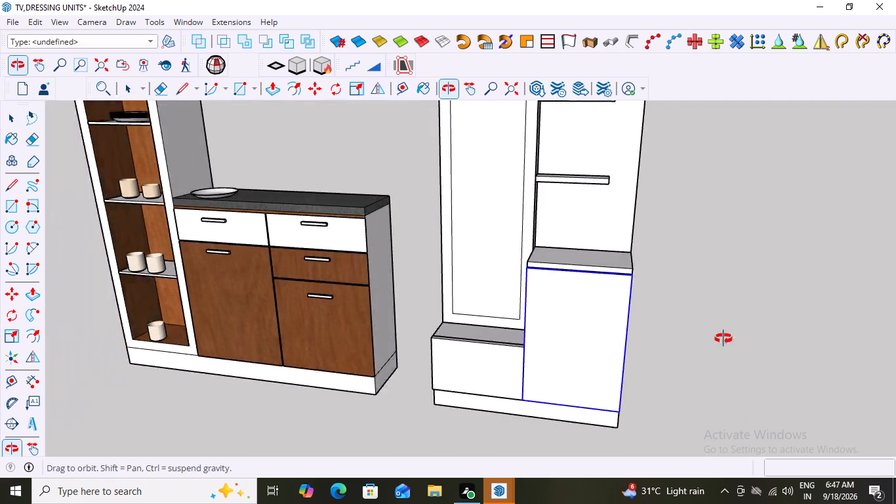
middle_click_drag(723, 339, 815, 296)
middle_click_drag(554, 354, 644, 371)
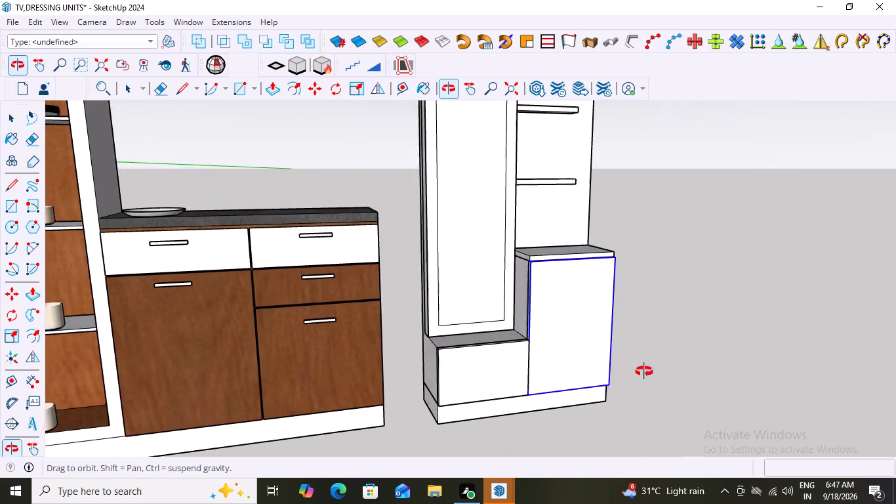
middle_click_drag(644, 371, 598, 379)
left_click(218, 20)
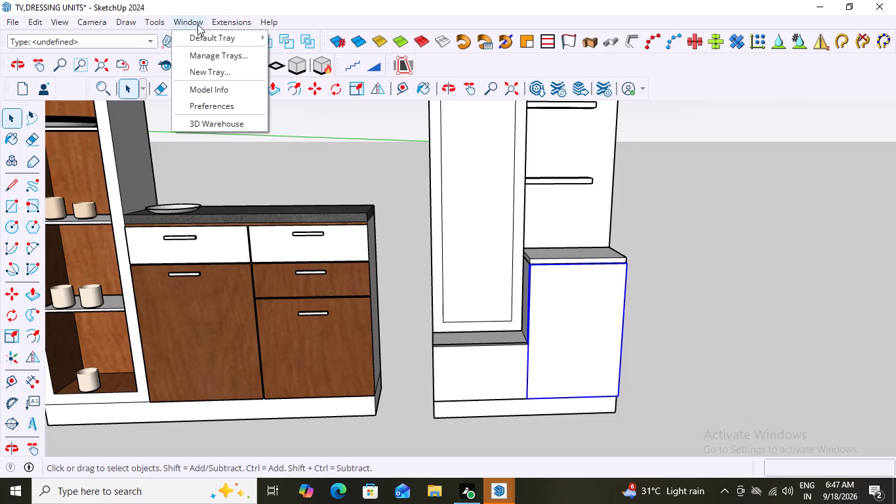
left_click(195, 24)
left_click(193, 17)
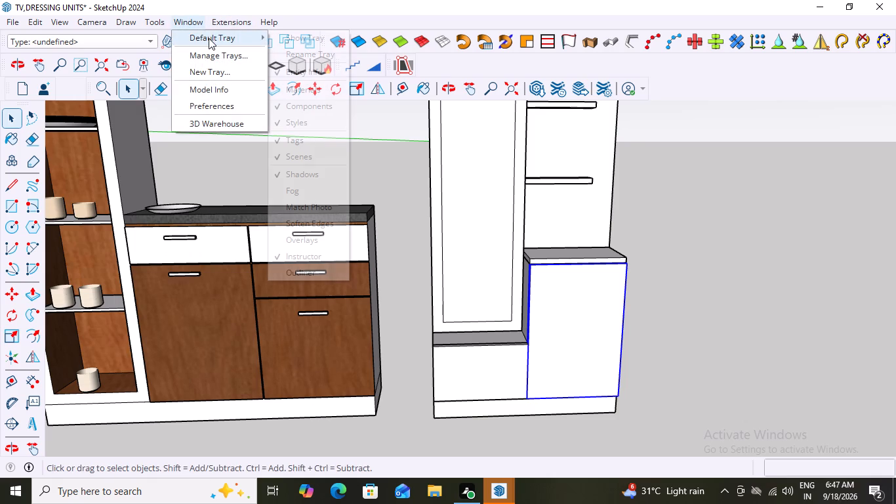
left_click(209, 38)
left_click(286, 86)
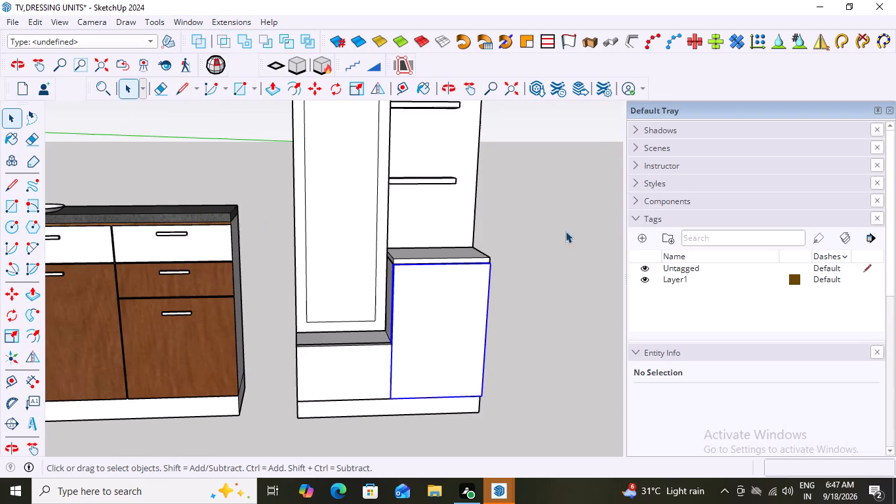
Collapse the Entity Info and Tags sections of the tray, keeping the Materials section open on the Wood collection.
scroll(642, 270, "down", 6)
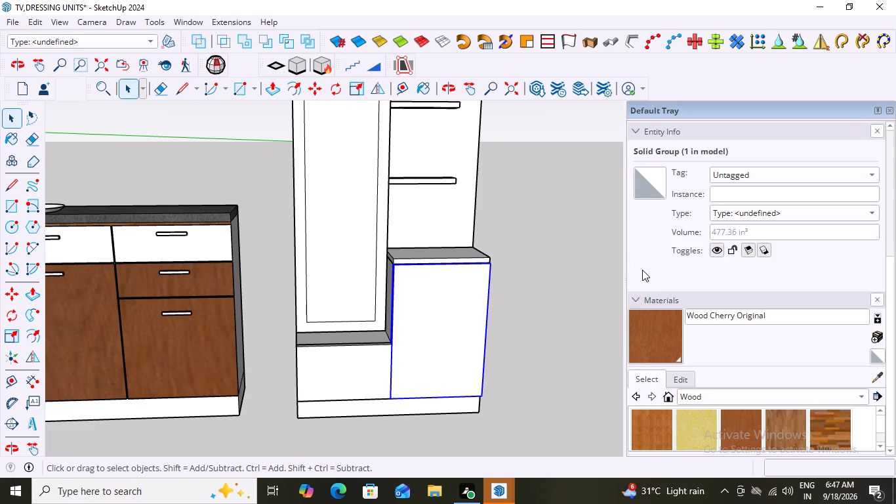
scroll(638, 272, "down", 6)
middle_click_drag(559, 322, 481, 300)
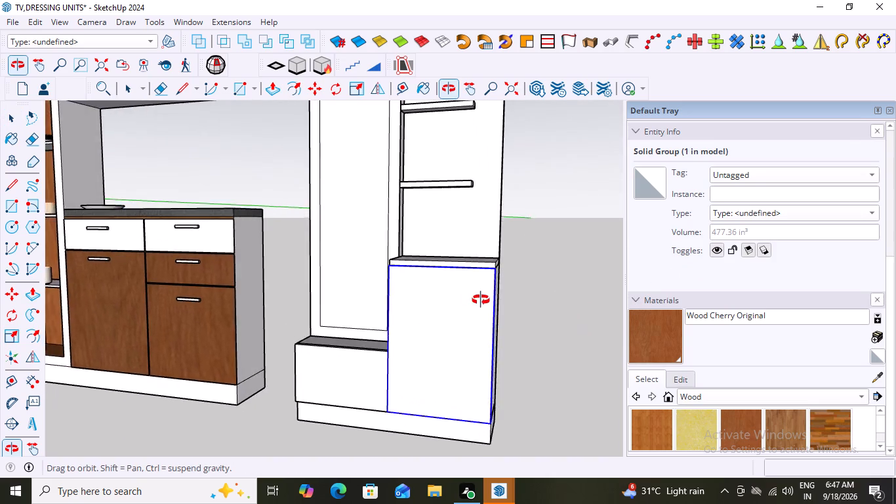
middle_click_drag(481, 300, 492, 306)
scroll(798, 375, "down", 12)
scroll(713, 426, "down", 4)
scroll(713, 426, "up", 4)
scroll(713, 426, "down", 2)
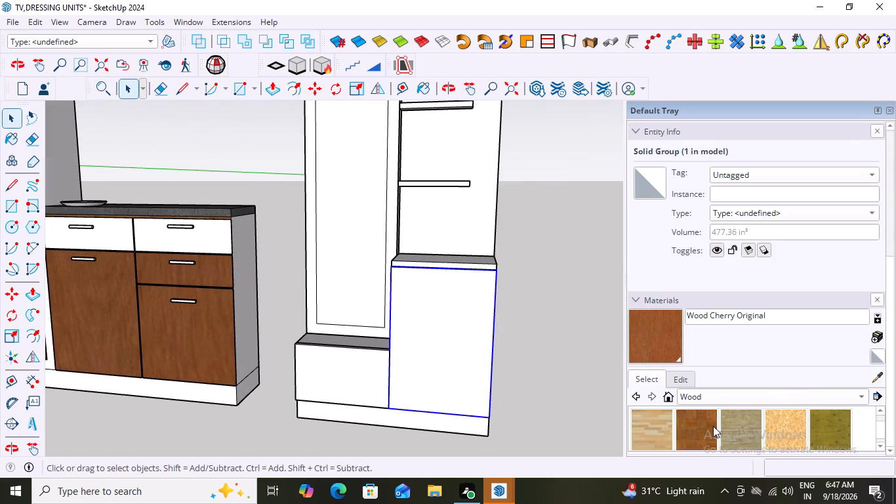
scroll(713, 426, "down", 3)
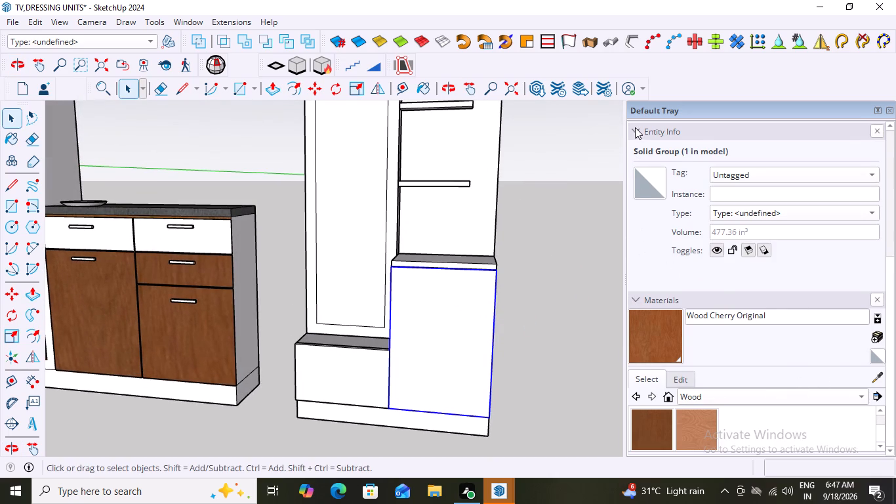
left_click(637, 129)
left_click(636, 146)
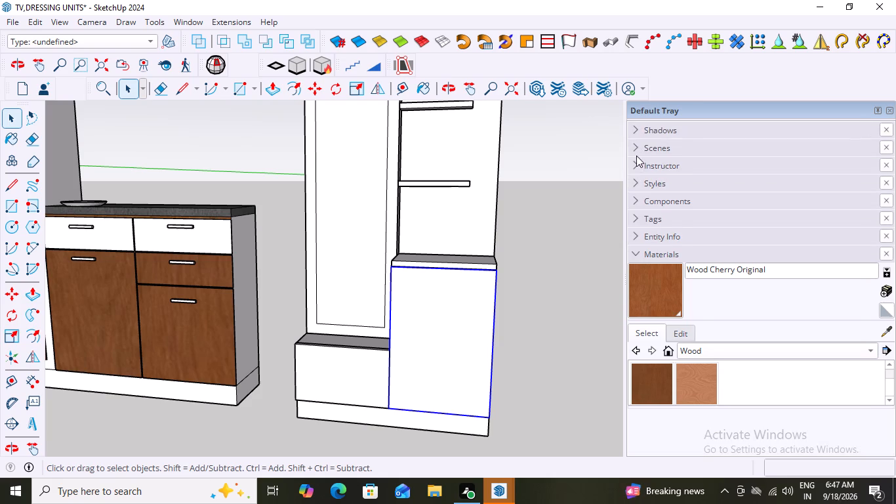
Paint the taller door of the dressing unit's base cabinet with the Wood Veneer 01 material.
scroll(701, 380, "up", 2)
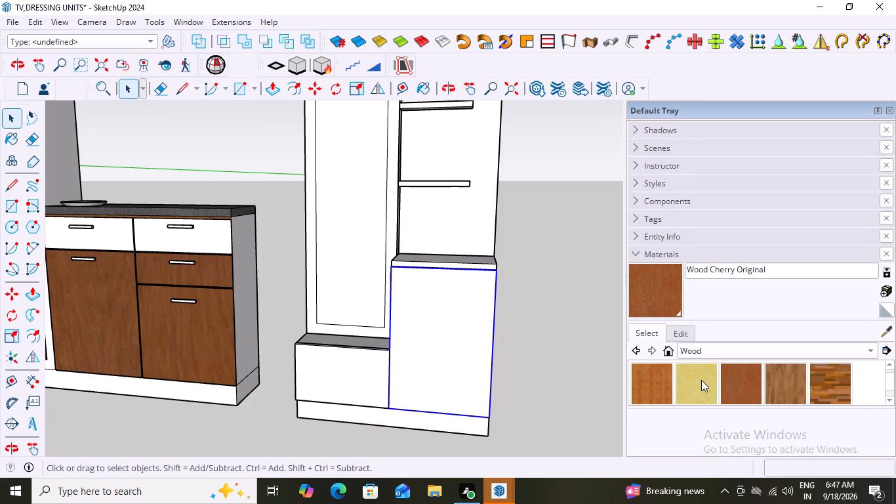
scroll(771, 400, "up", 1)
scroll(741, 390, "down", 3)
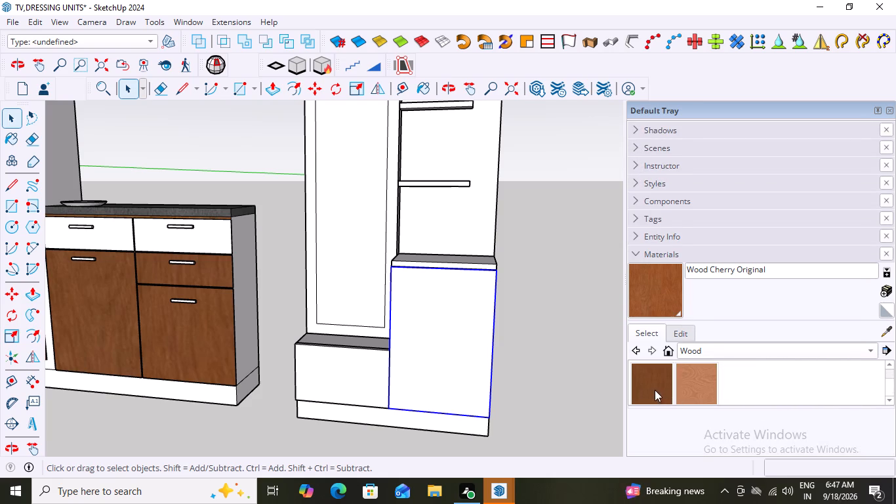
scroll(655, 390, "up", 3)
scroll(737, 388, "down", 3)
left_click(653, 385)
left_click(471, 369)
middle_click_drag(584, 360, 405, 373)
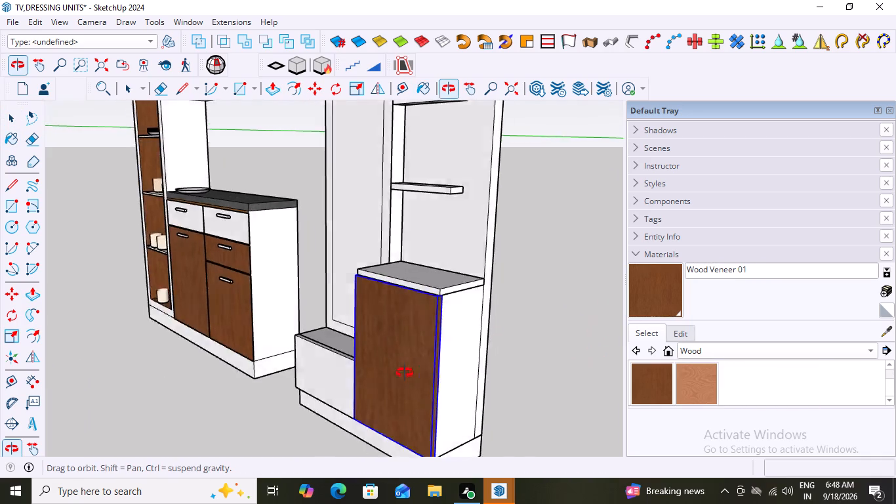
middle_click_drag(405, 373, 602, 350)
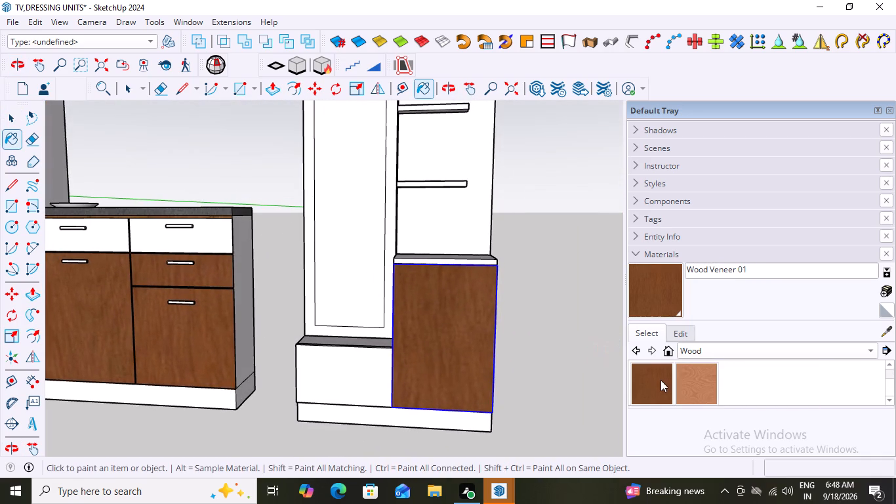
Paint the low front beside the taller door, beneath the mirror panel, with the same Wood Veneer 01 material.
left_click(651, 381)
left_click(367, 389)
middle_click_drag(383, 394, 479, 398)
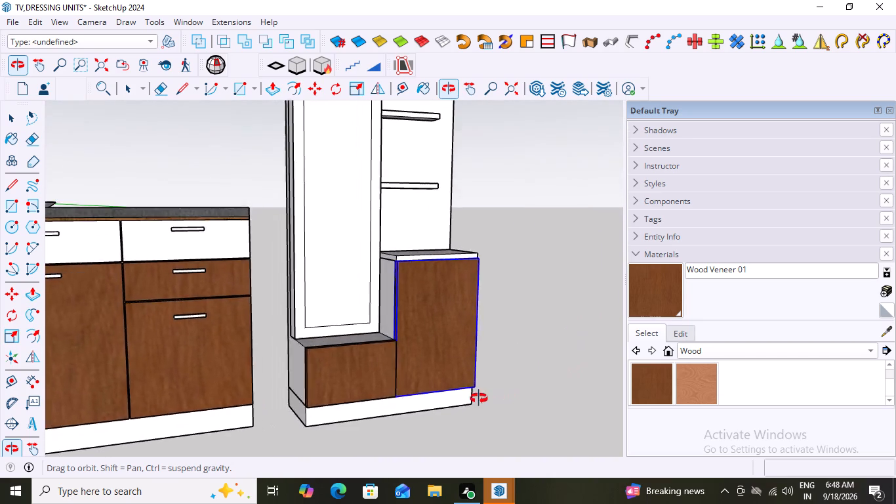
middle_click_drag(479, 398, 397, 392)
Paint all three back-panel shelves of the dressing unit with Wood Veneer 01, leaving nothing selected.
scroll(435, 230, "up", 1)
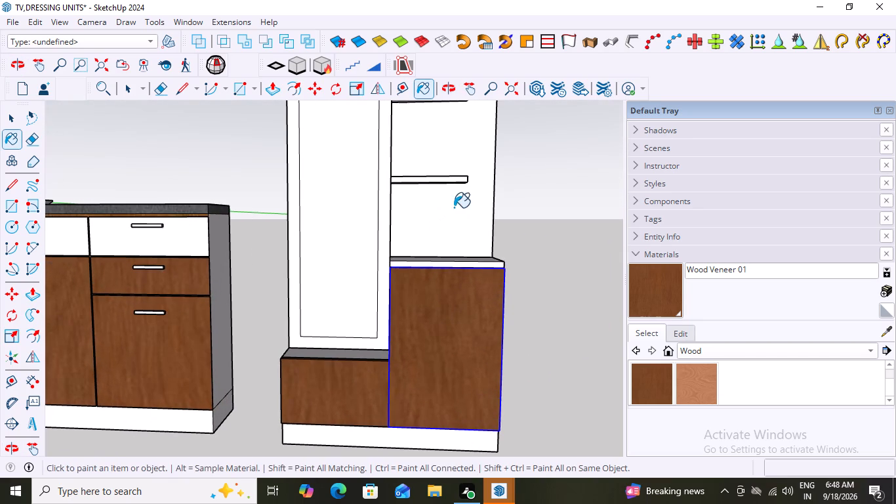
left_click(454, 180)
middle_click_drag(546, 198, 460, 306)
scroll(460, 306, "down", 1)
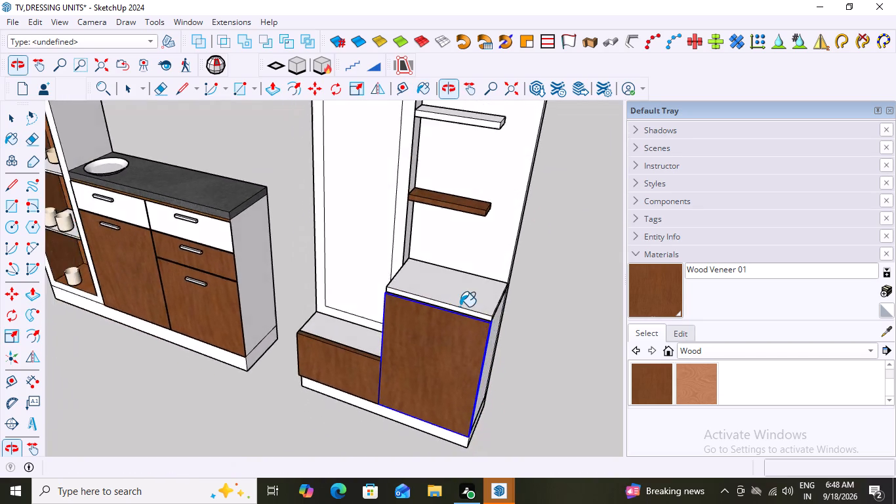
scroll(460, 306, "down", 4)
left_click(471, 180)
scroll(489, 219, "down", 4)
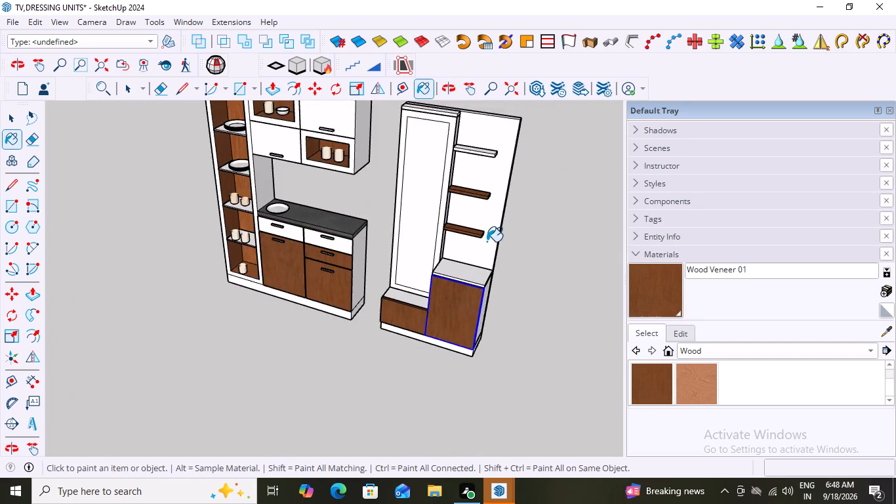
scroll(487, 241, "down", 2)
left_click(485, 170)
middle_click_drag(527, 306, 548, 305)
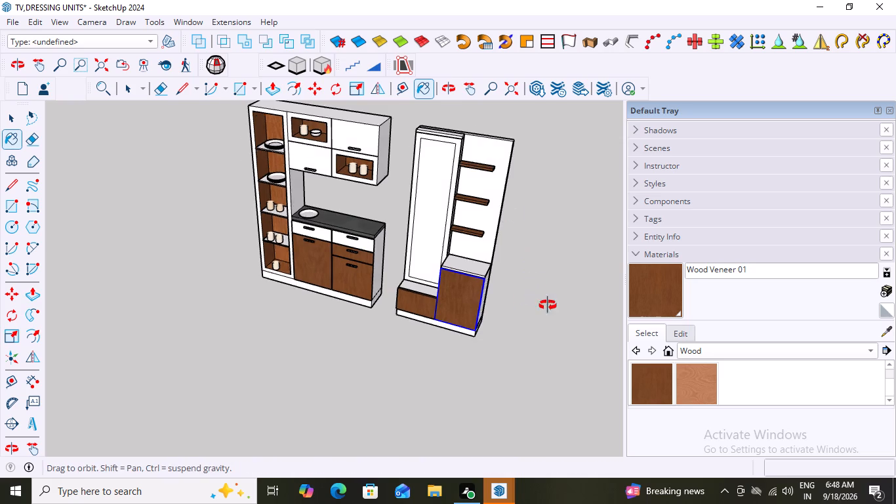
middle_click_drag(548, 305, 645, 263)
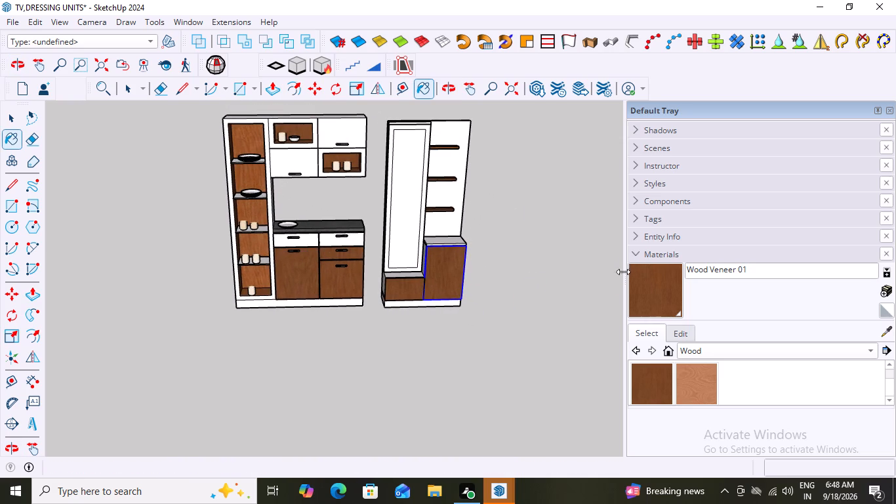
key("space")
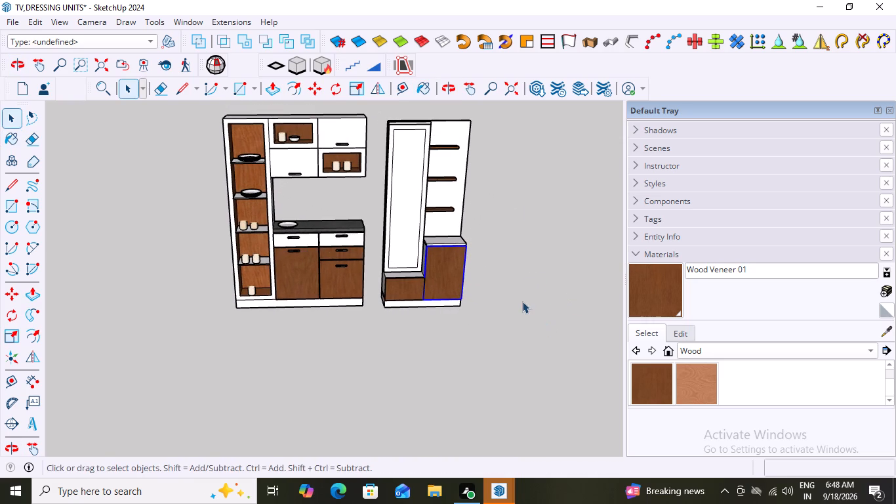
left_click(522, 301)
Close the Default Tray to enlarge the modelling area.
middle_click_drag(515, 252, 399, 264)
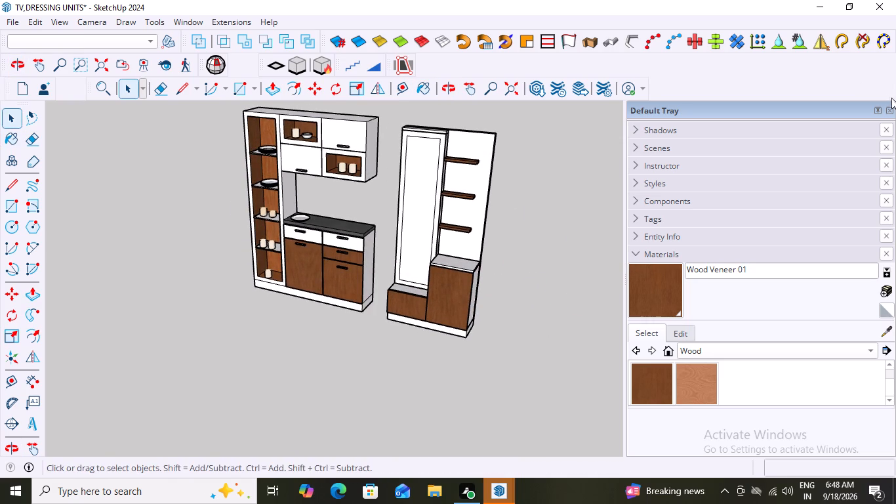
left_click(891, 108)
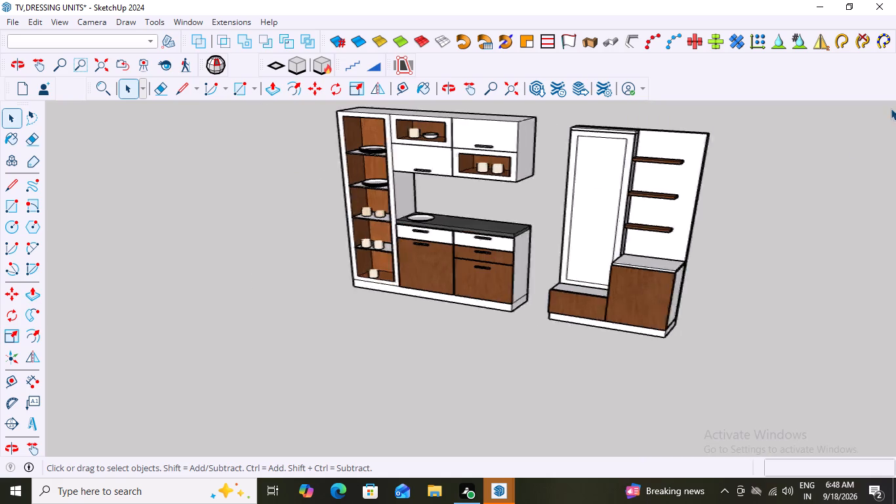
Examine the painted dressing unit and the neighbouring cabinet unit from several angles and distances.
middle_click_drag(709, 254, 865, 236)
scroll(643, 255, "down", 9)
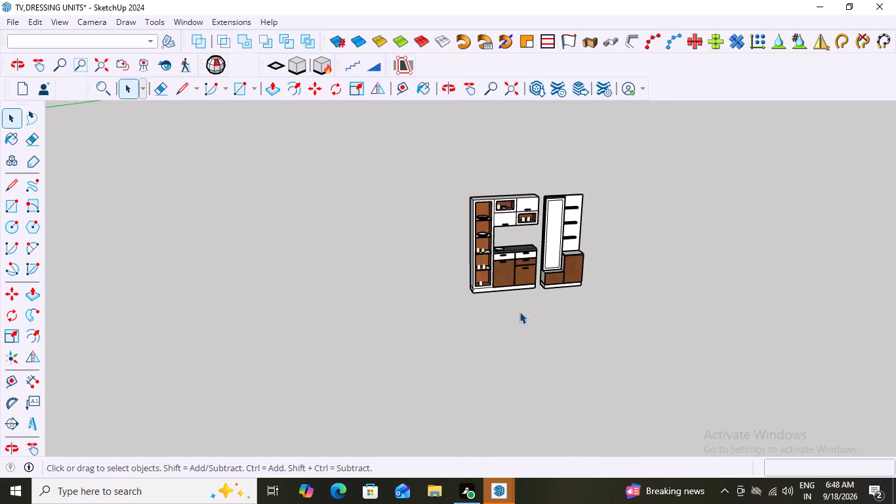
middle_click_drag(571, 312, 423, 253)
scroll(573, 274, "up", 3)
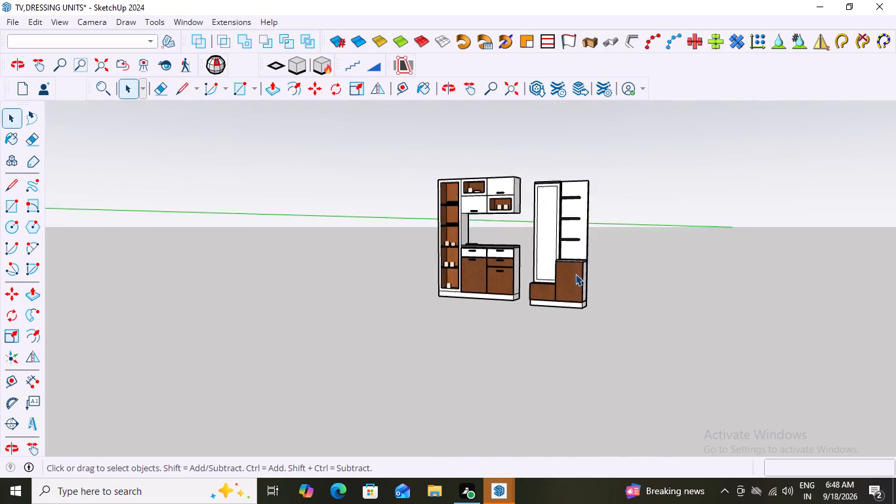
scroll(575, 274, "up", 7)
middle_click_drag(529, 299, 636, 322)
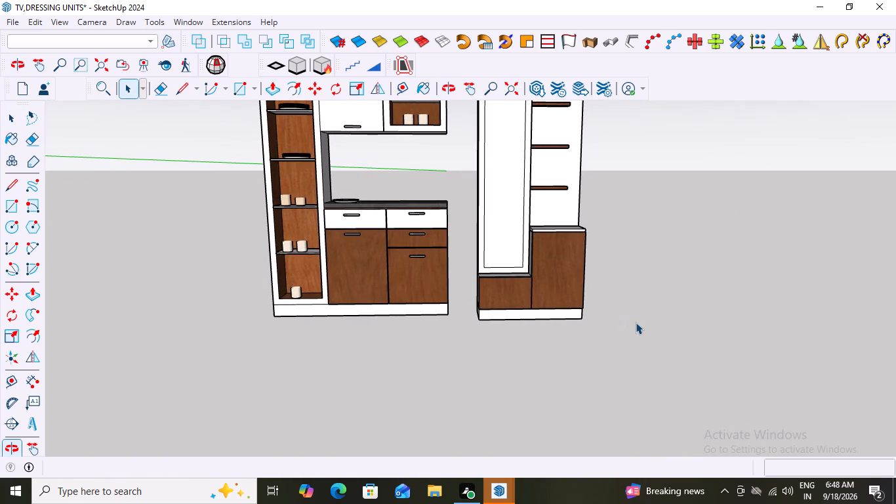
middle_click_drag(629, 303, 642, 337)
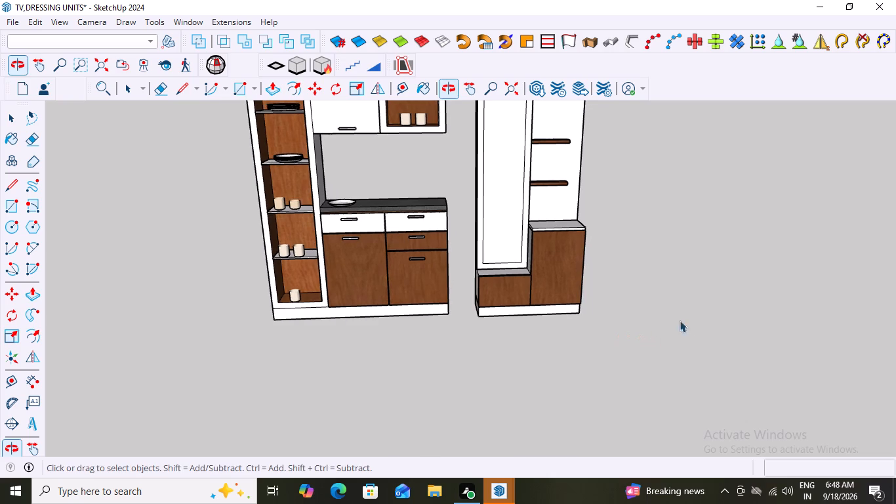
left_click(643, 287)
left_click(644, 287)
scroll(660, 299, "down", 14)
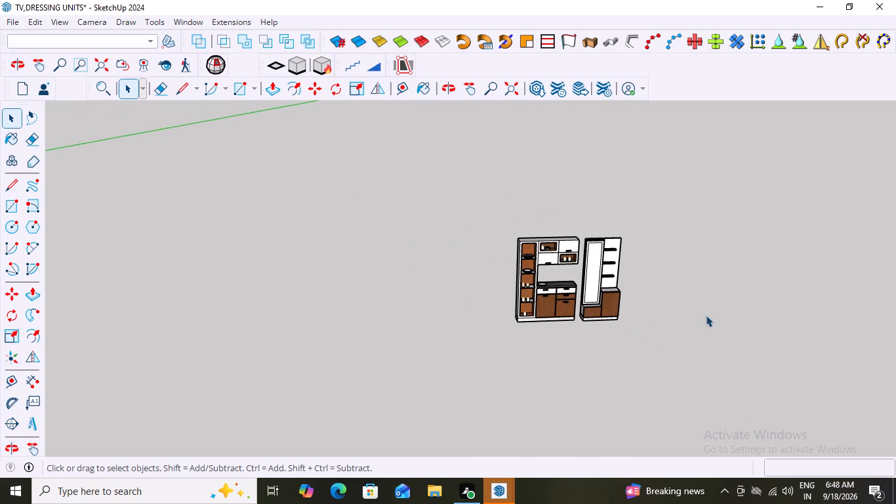
middle_click_drag(710, 308, 592, 255)
scroll(597, 284, "up", 6)
scroll(613, 320, "down", 8)
middle_click(613, 320)
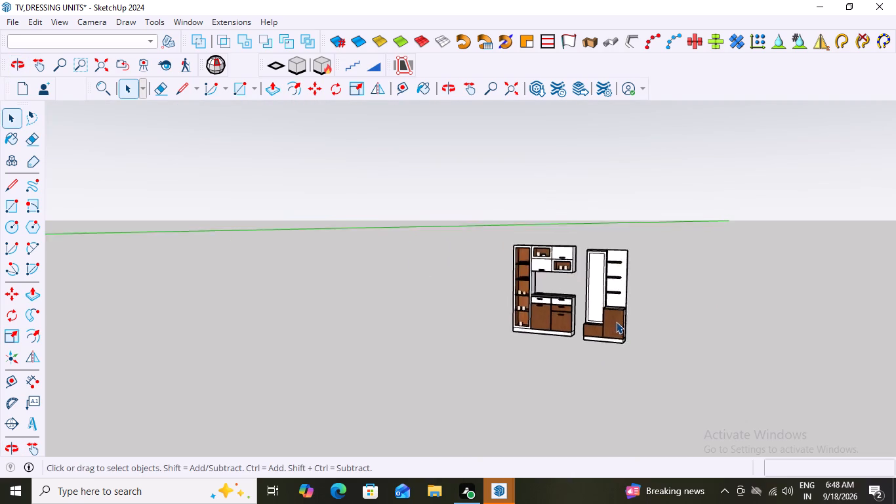
scroll(616, 322, "down", 3)
scroll(720, 333, "up", 9)
middle_click(721, 333)
scroll(725, 331, "up", 3)
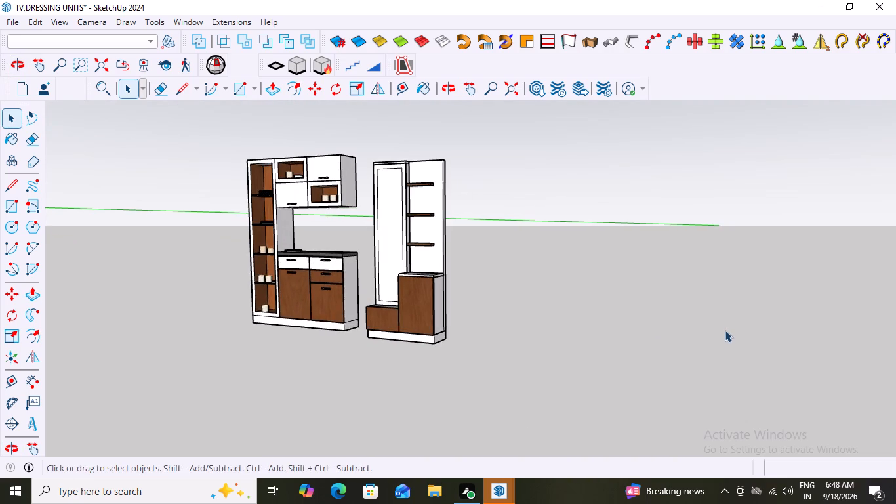
middle_click_drag(489, 321, 582, 333)
scroll(581, 333, "down", 5)
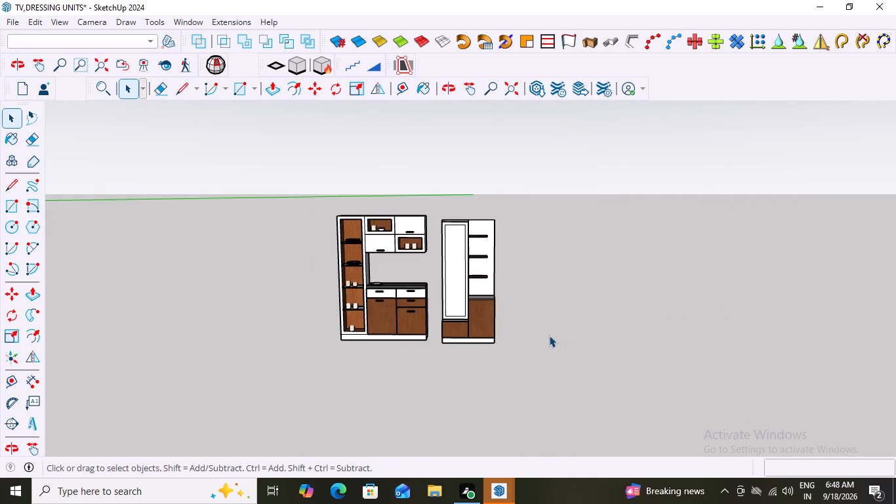
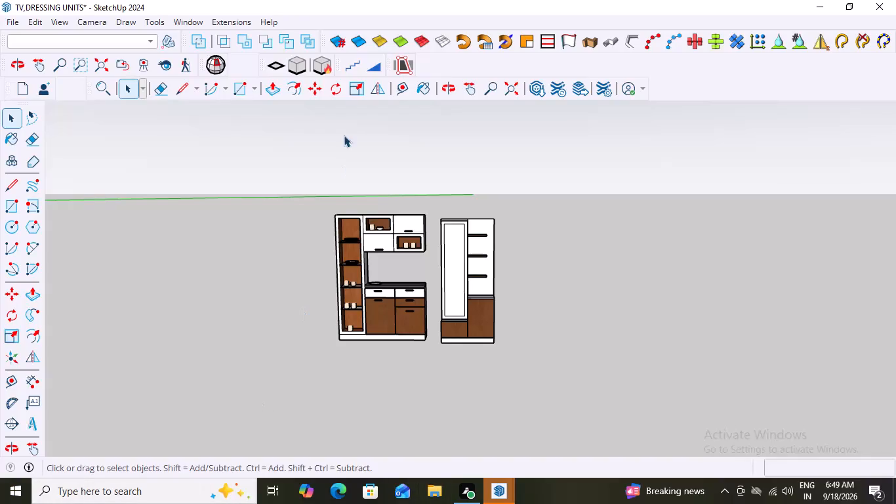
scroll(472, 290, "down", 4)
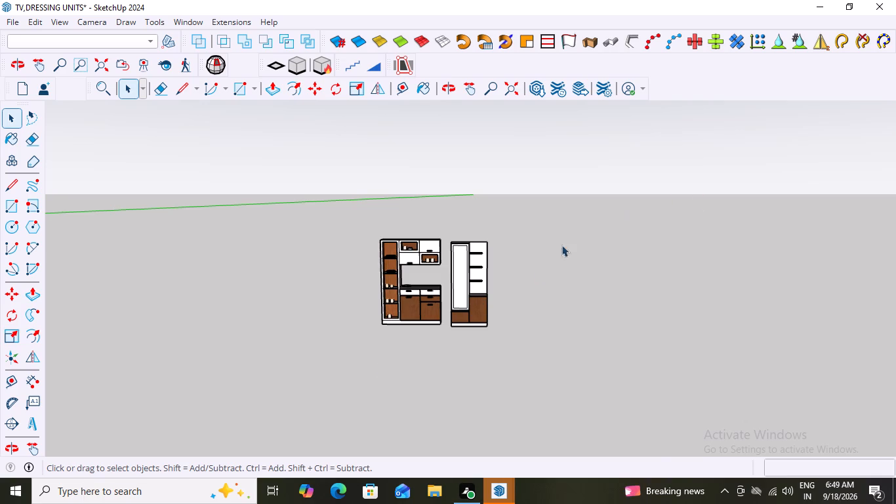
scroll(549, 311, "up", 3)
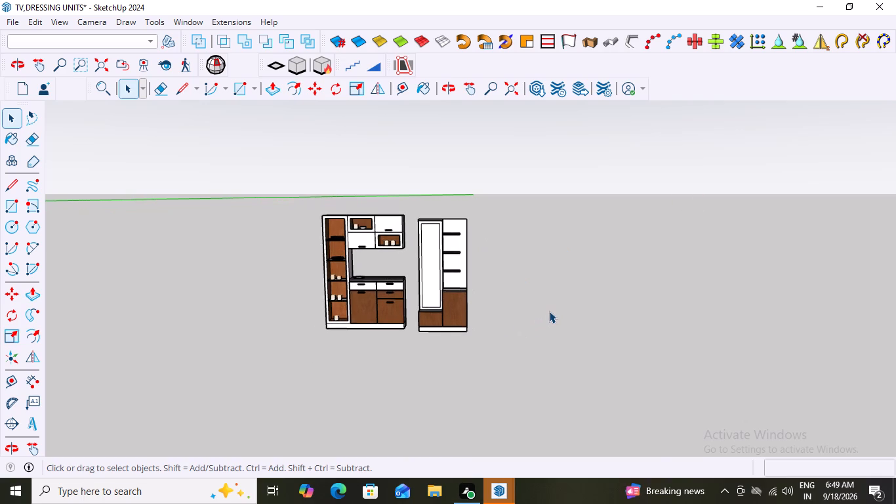
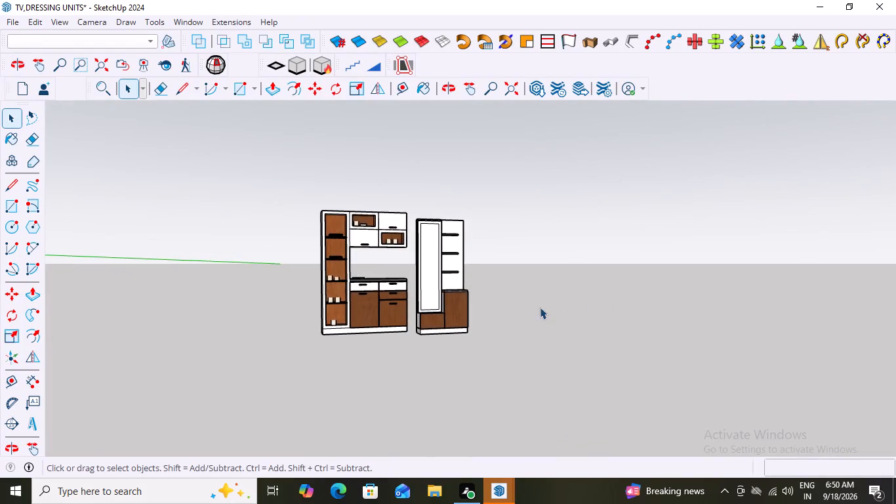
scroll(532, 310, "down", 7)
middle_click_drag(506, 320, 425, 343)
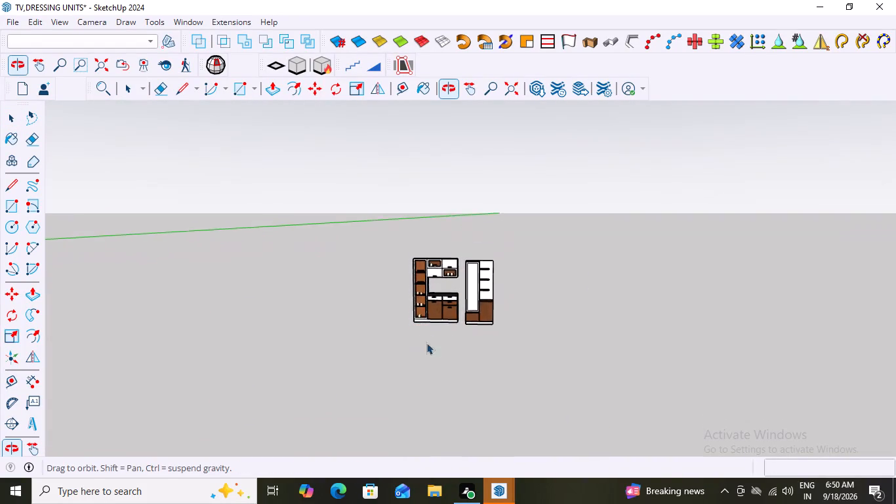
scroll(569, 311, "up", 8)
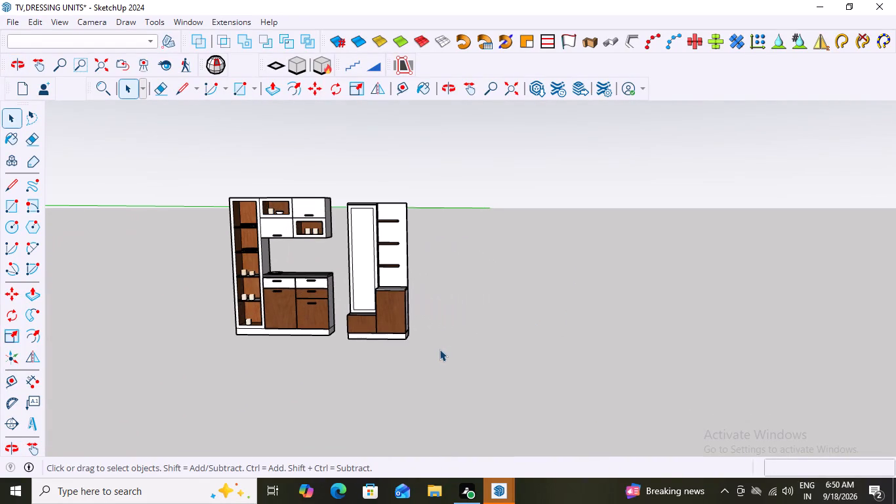
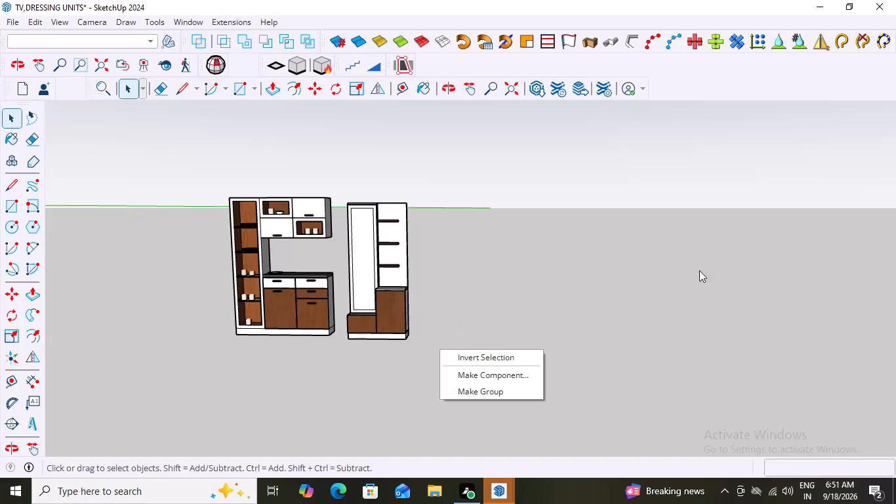
Review the crockery-style cabinet unit and the dressing unit side by side, from a distance and closer up.
scroll(554, 303, "down", 2)
middle_click_drag(566, 312, 610, 319)
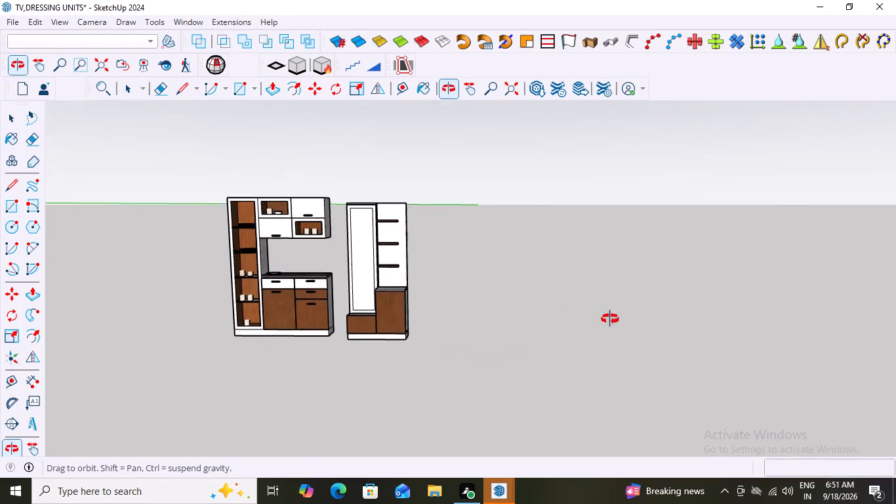
middle_click_drag(610, 319, 629, 314)
scroll(468, 345, "down", 4)
middle_click_drag(427, 371, 380, 383)
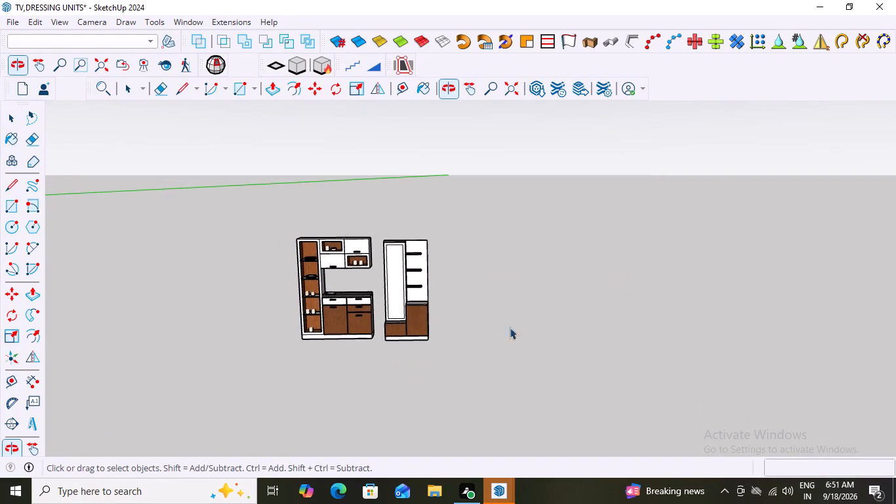
scroll(525, 322, "up", 3)
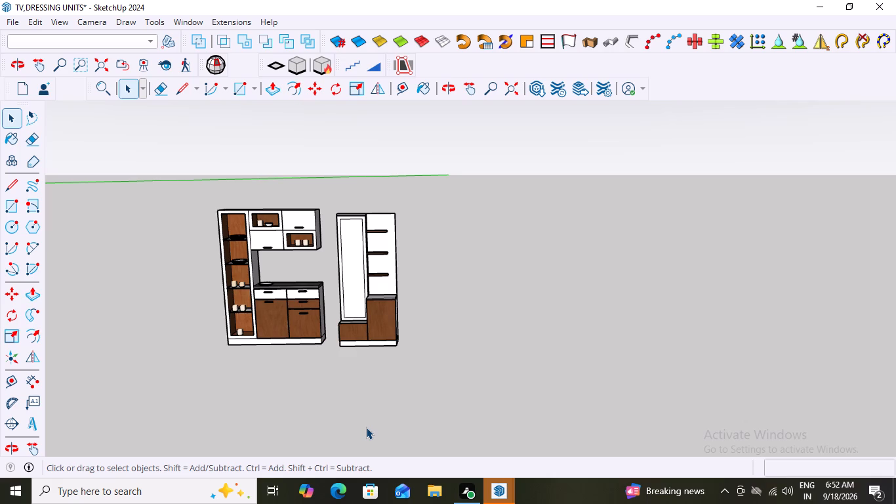
scroll(447, 348, "up", 4)
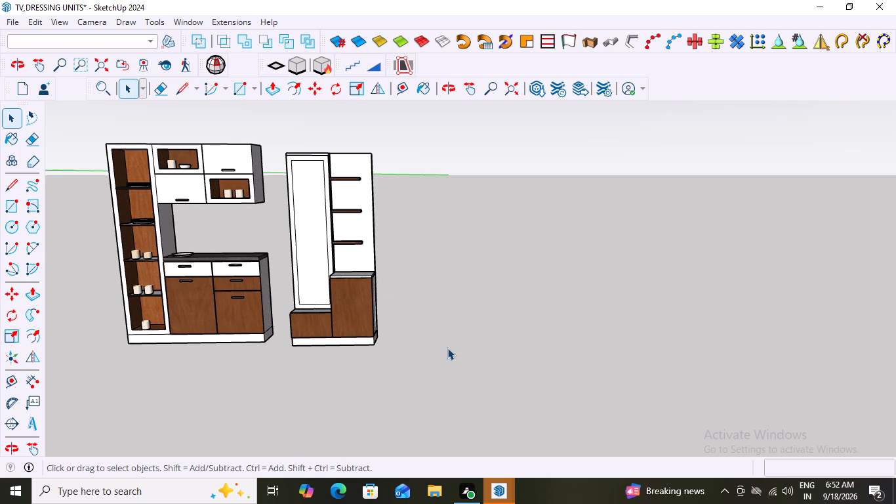
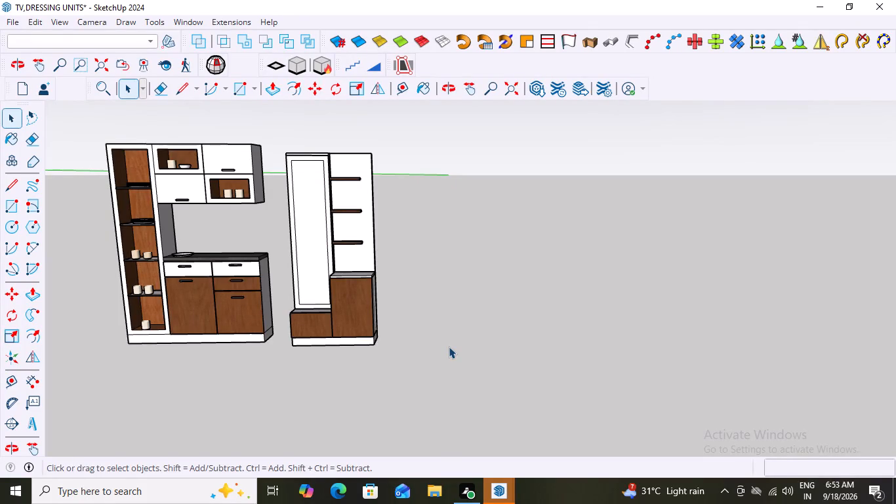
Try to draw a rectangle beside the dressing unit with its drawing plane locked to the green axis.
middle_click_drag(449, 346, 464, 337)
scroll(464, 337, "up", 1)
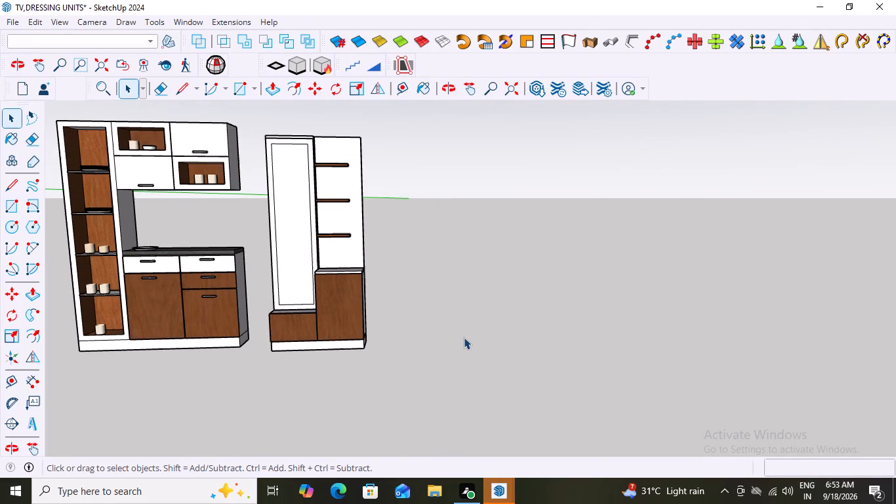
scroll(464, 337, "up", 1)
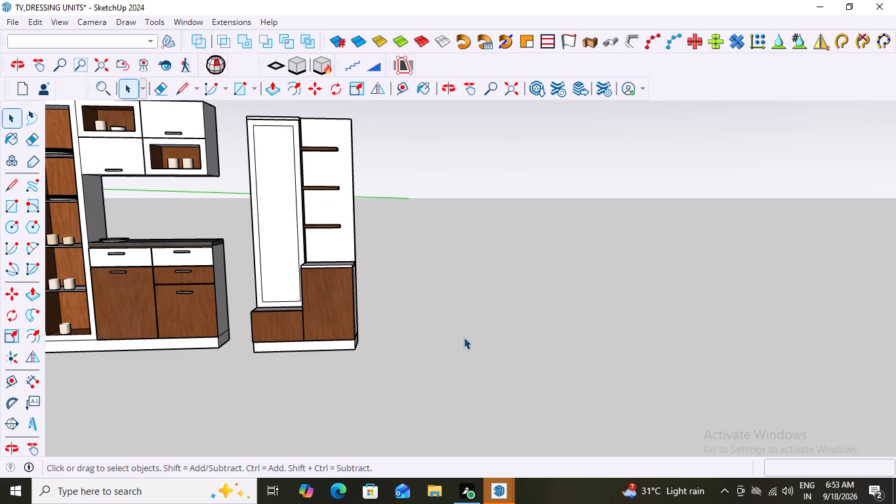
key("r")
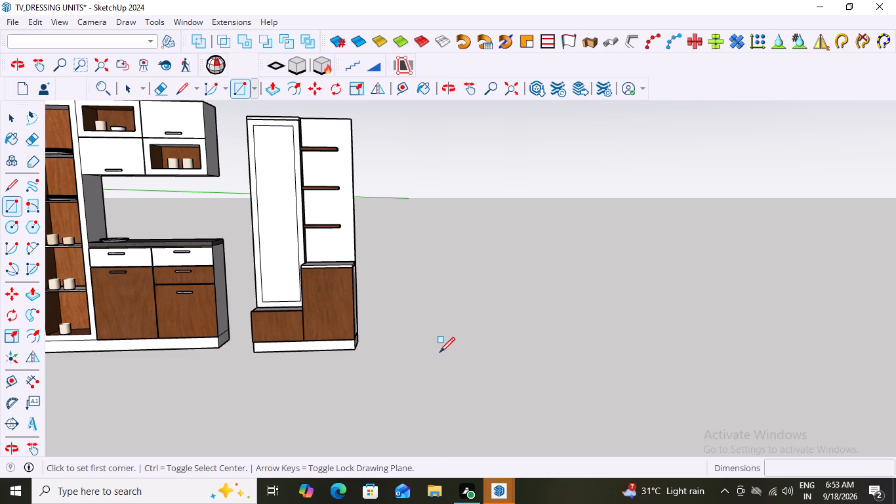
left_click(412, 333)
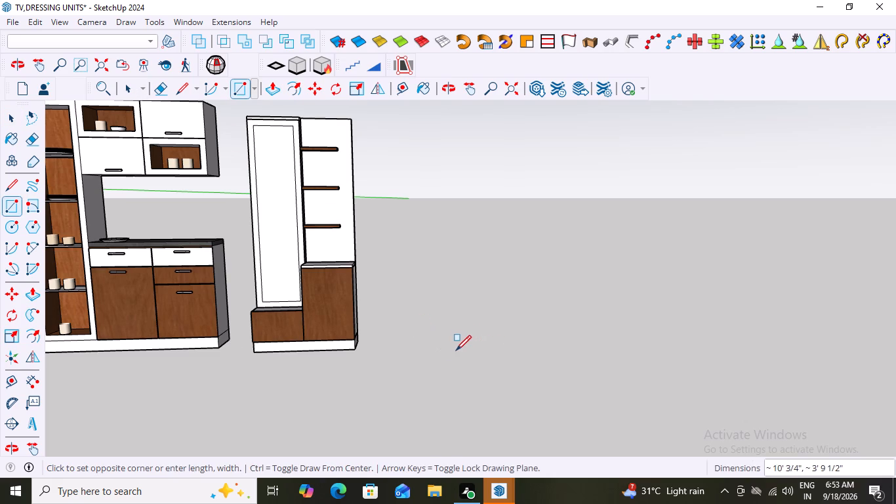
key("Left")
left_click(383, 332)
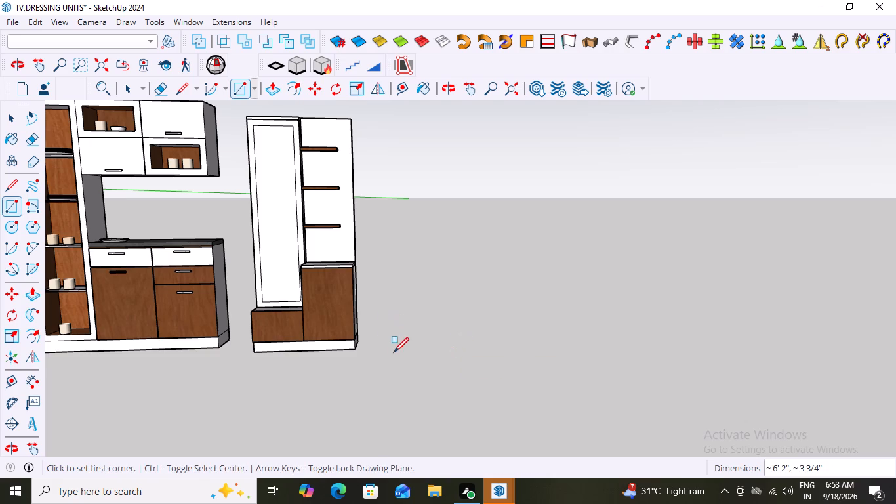
Draw a rectangle flat on the ground in the empty area beside the dressing unit, with the plane lock released.
scroll(403, 365, "down", 18)
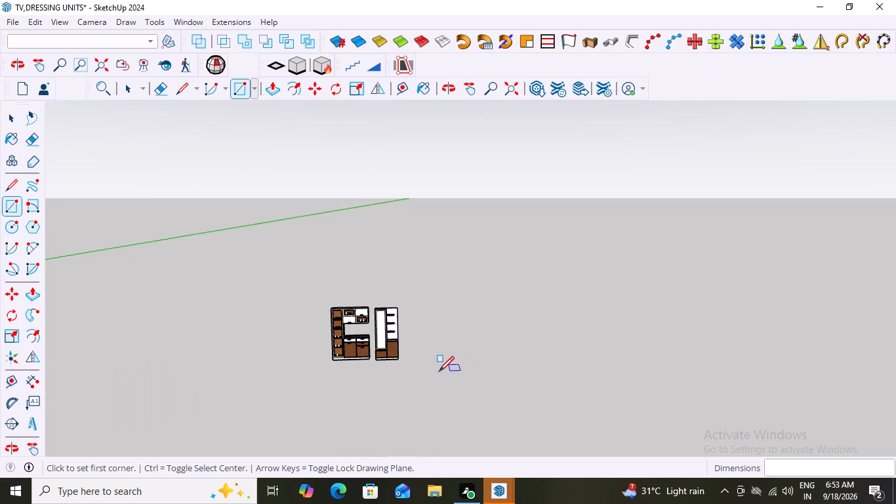
scroll(438, 371, "up", 12)
scroll(350, 365, "up", 3)
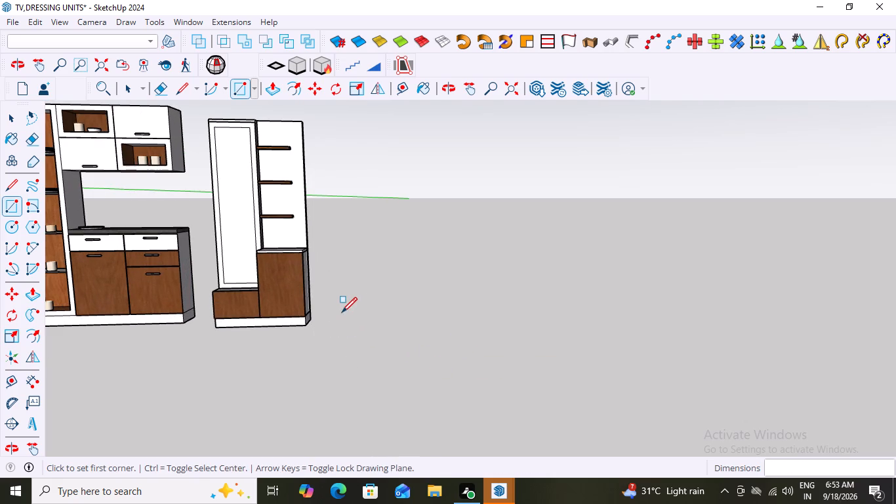
key("Up")
key("Left")
key("Right")
key("Down")
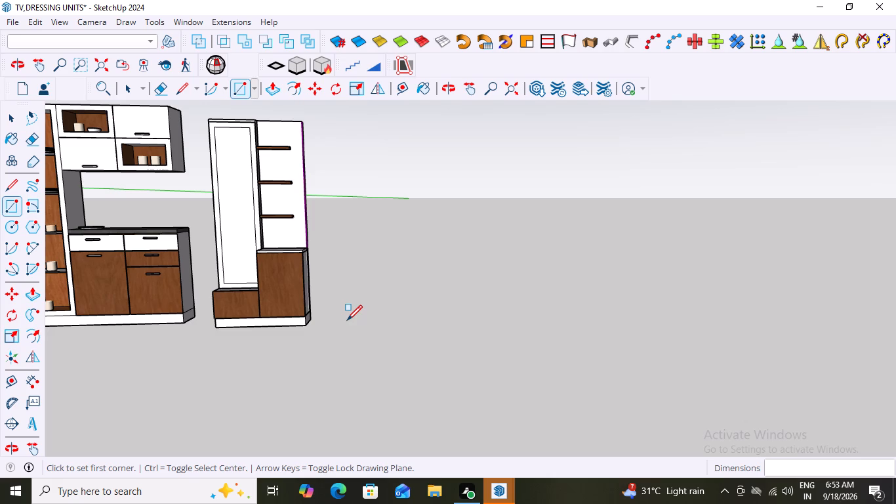
scroll(341, 327, "down", 14)
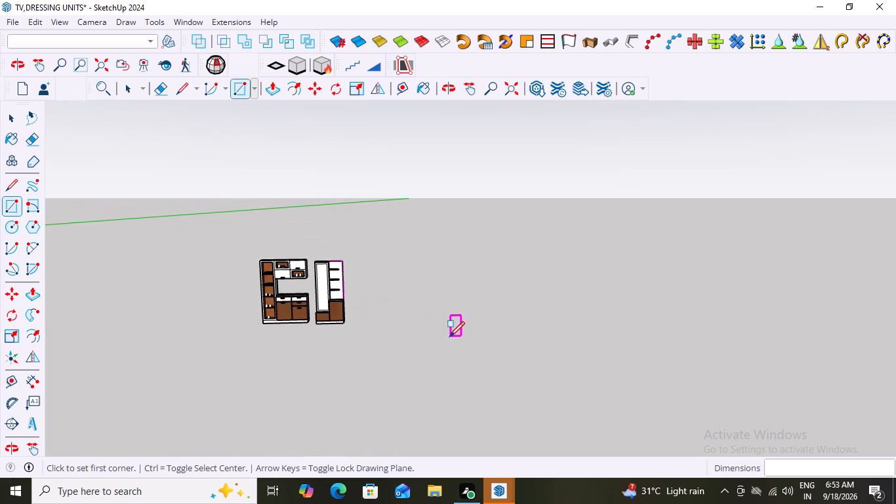
key("Left")
scroll(336, 323, "up", 3)
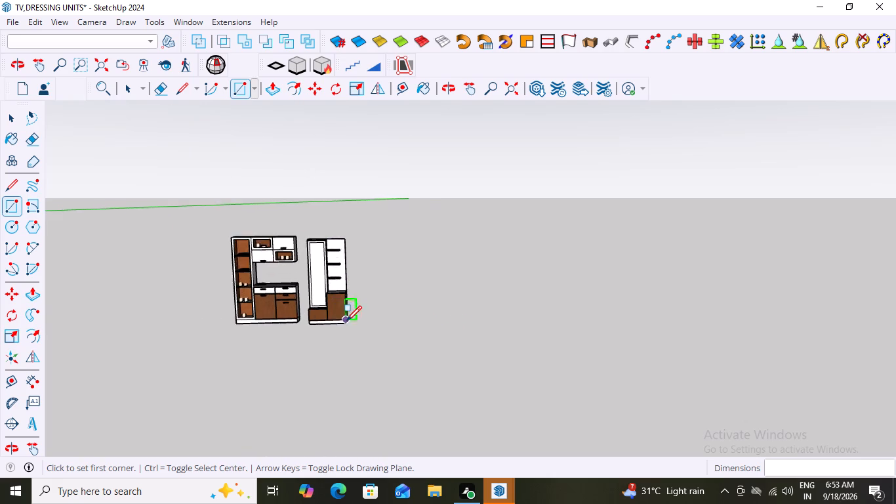
scroll(356, 317, "up", 12)
scroll(359, 316, "down", 13)
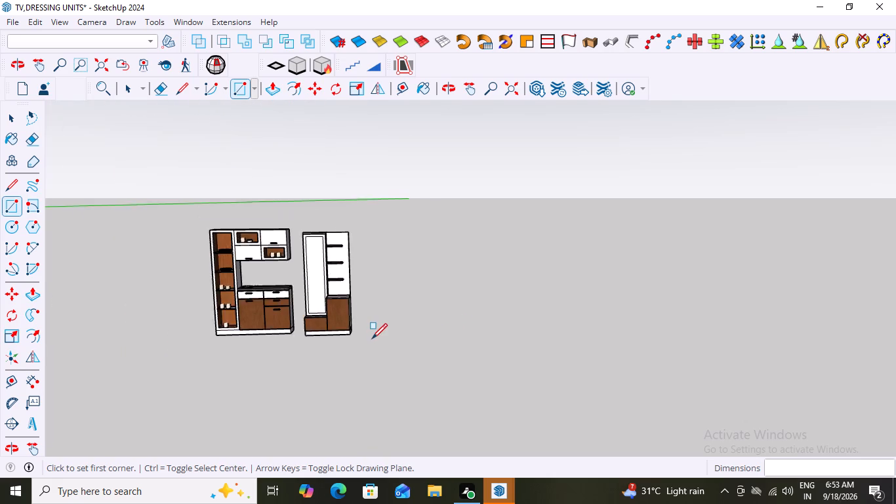
scroll(427, 333, "down", 2)
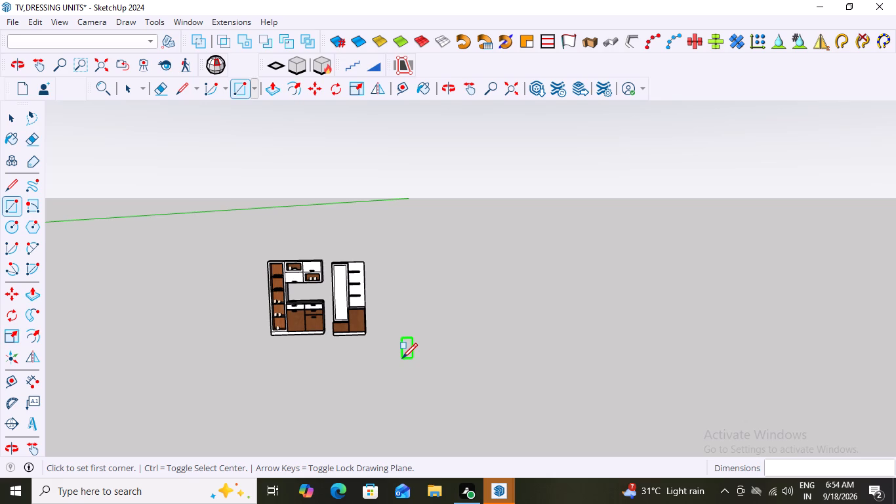
key("Left")
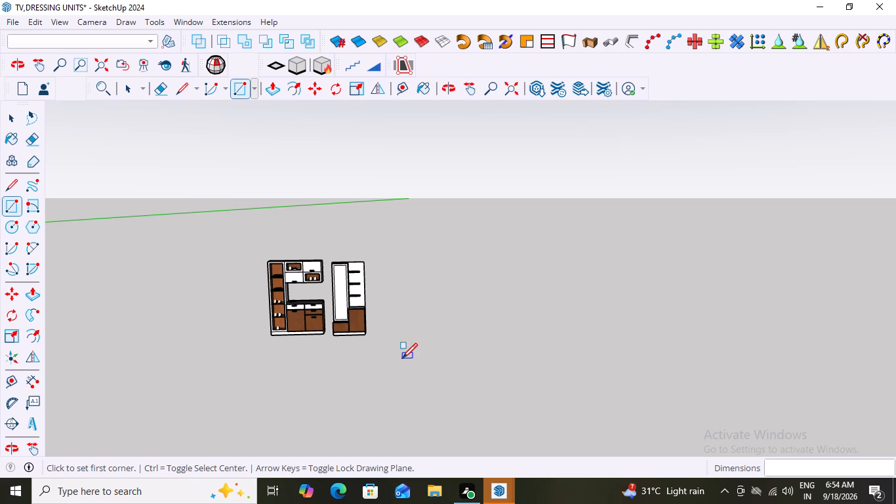
left_click(401, 343)
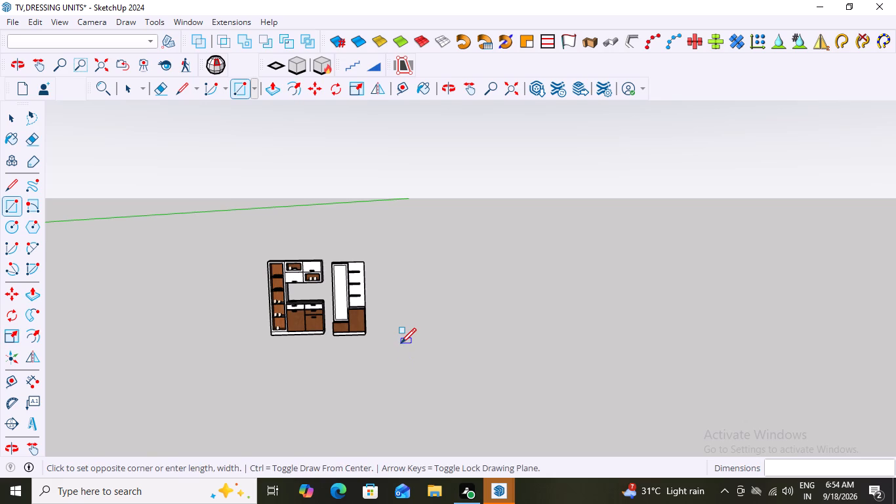
scroll(458, 353, "up", 4)
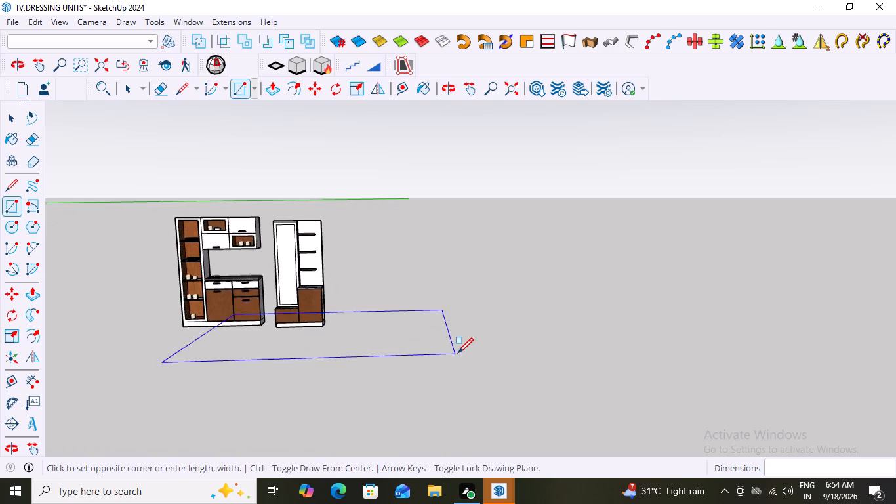
scroll(458, 353, "up", 1)
scroll(458, 353, "down", 7)
scroll(458, 353, "up", 1)
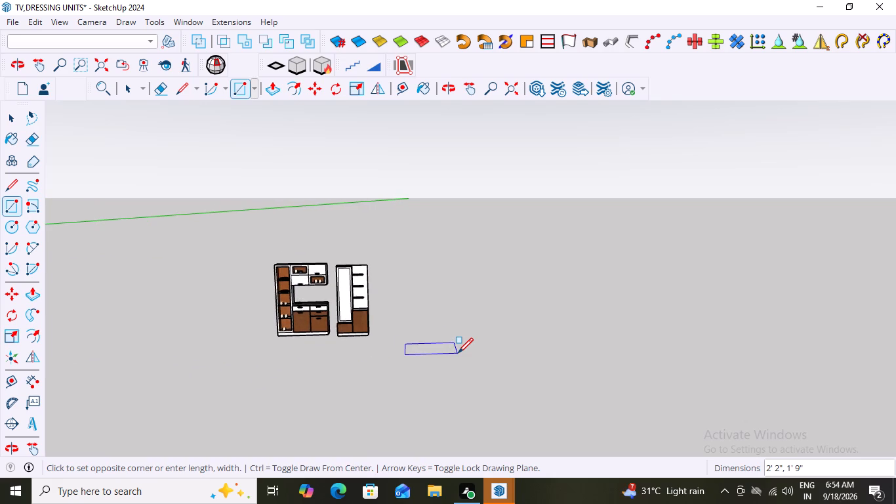
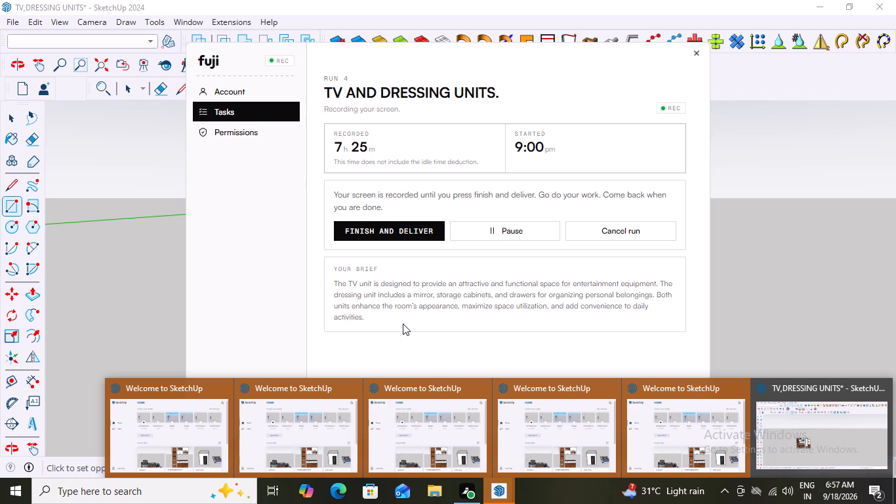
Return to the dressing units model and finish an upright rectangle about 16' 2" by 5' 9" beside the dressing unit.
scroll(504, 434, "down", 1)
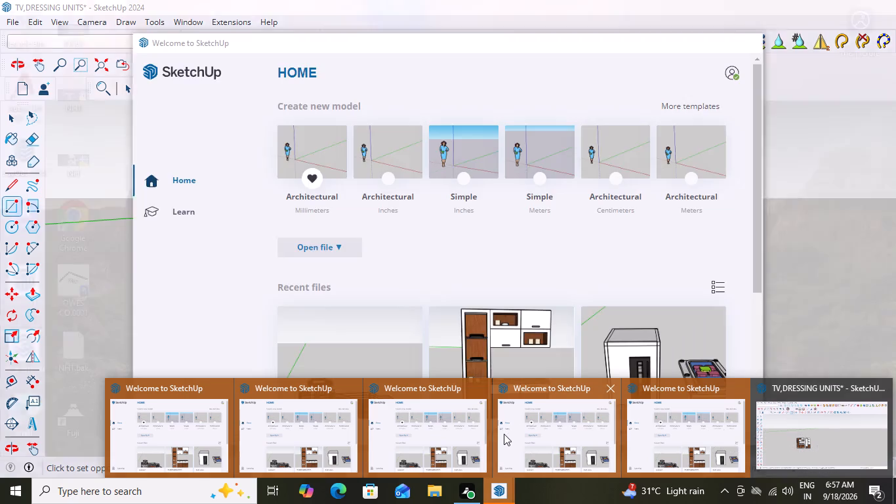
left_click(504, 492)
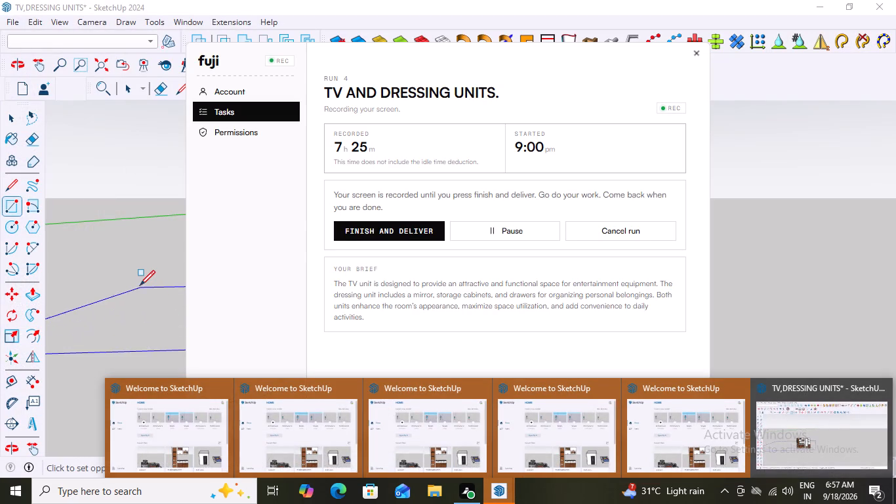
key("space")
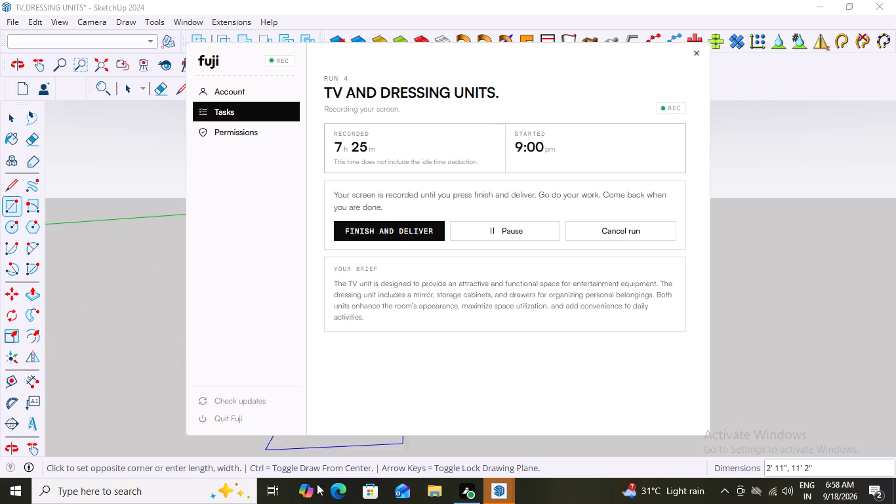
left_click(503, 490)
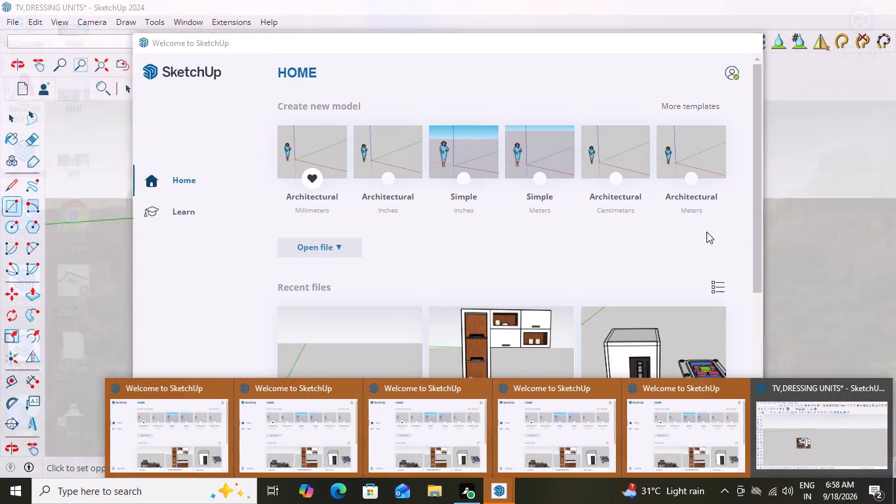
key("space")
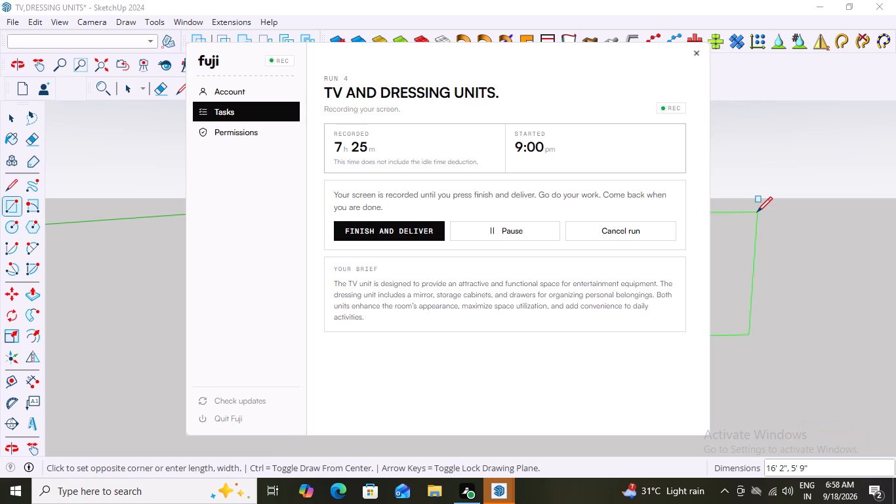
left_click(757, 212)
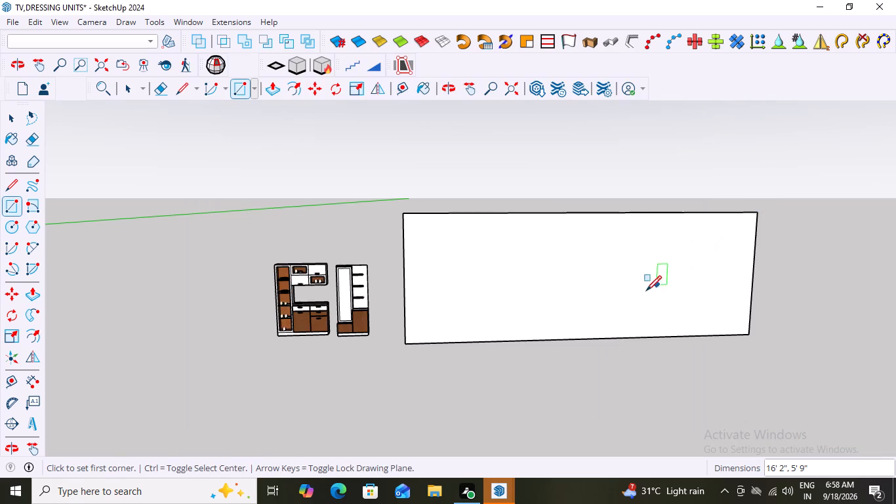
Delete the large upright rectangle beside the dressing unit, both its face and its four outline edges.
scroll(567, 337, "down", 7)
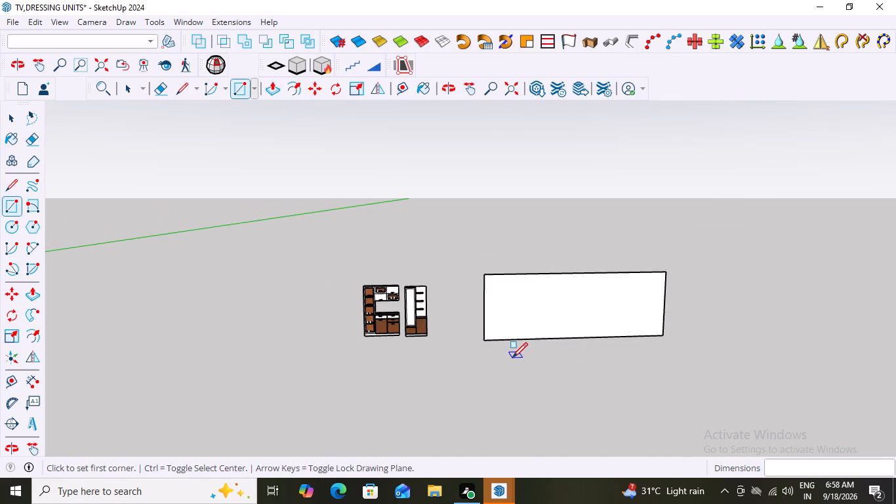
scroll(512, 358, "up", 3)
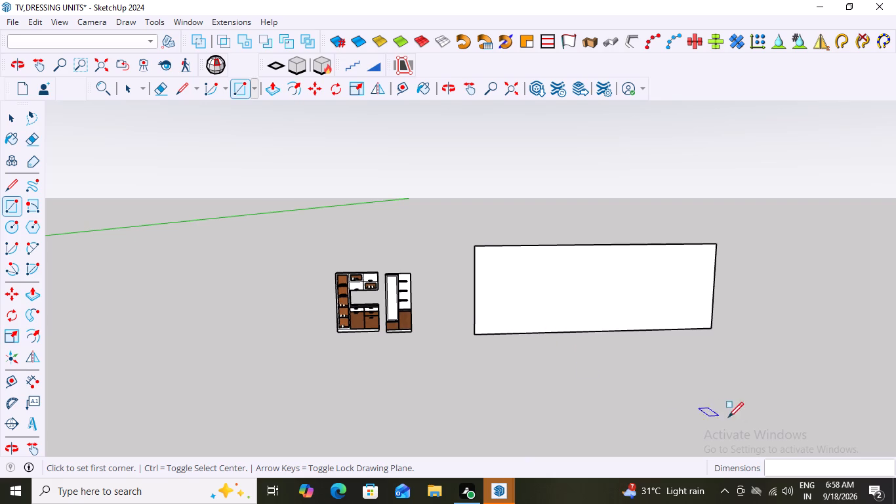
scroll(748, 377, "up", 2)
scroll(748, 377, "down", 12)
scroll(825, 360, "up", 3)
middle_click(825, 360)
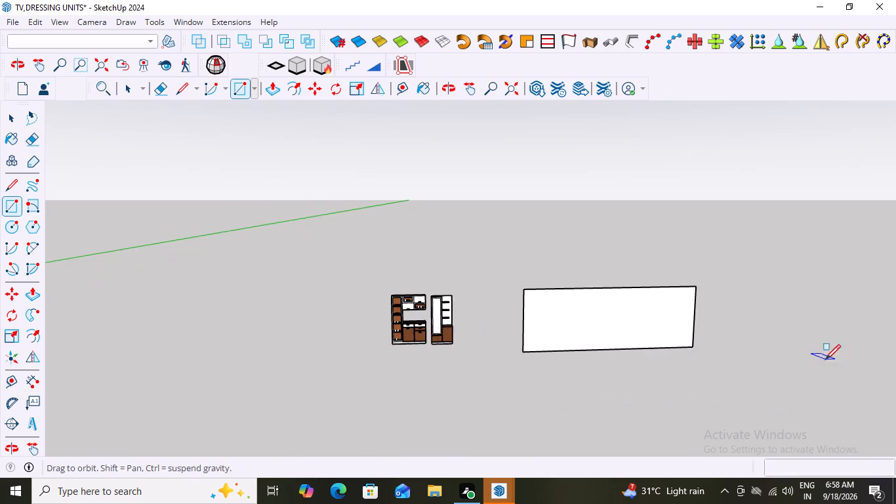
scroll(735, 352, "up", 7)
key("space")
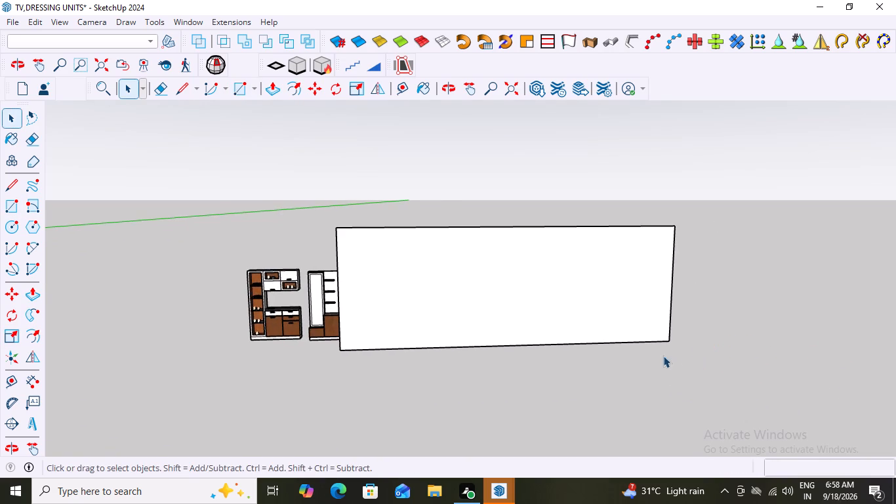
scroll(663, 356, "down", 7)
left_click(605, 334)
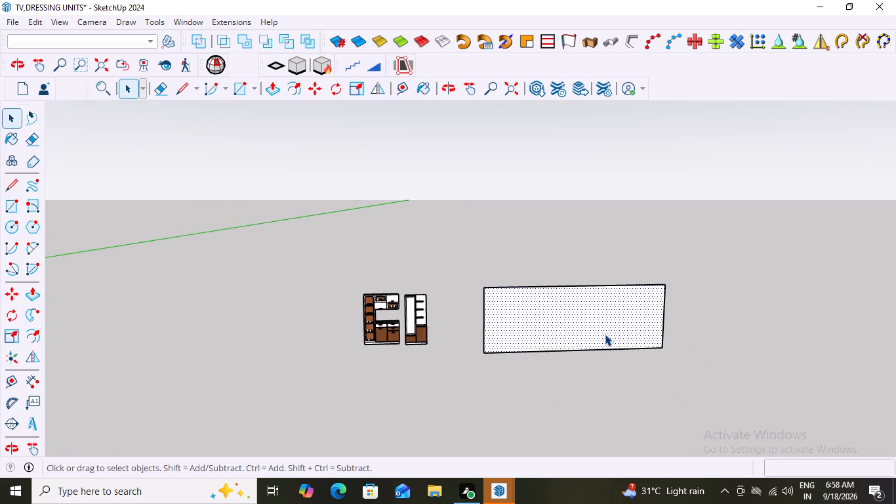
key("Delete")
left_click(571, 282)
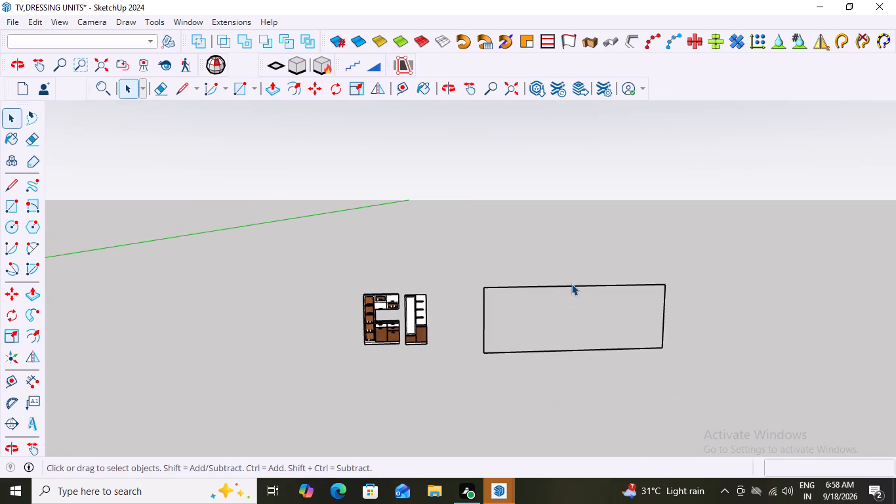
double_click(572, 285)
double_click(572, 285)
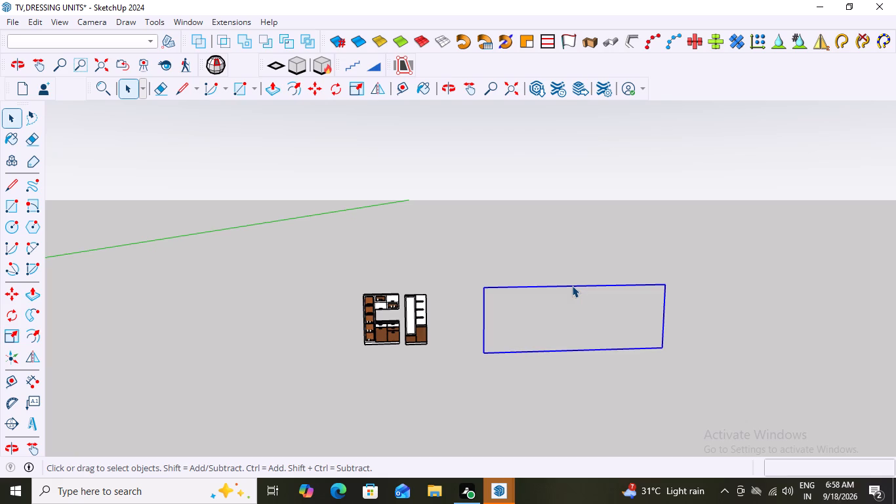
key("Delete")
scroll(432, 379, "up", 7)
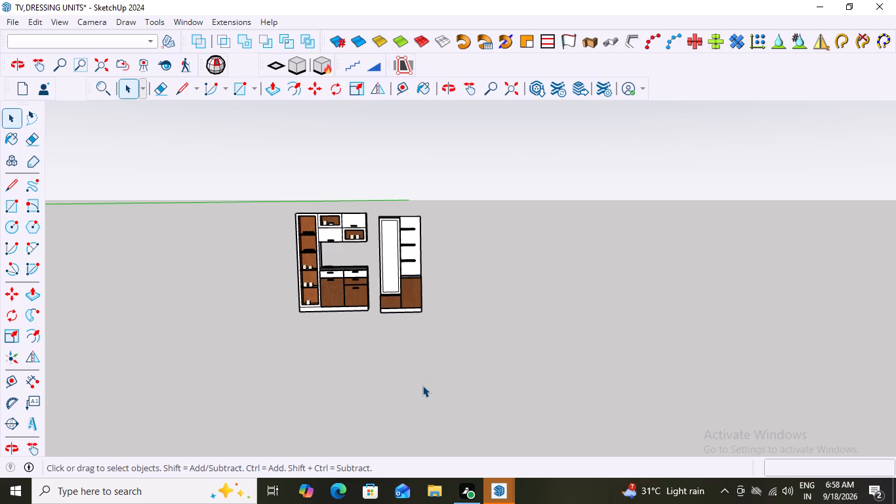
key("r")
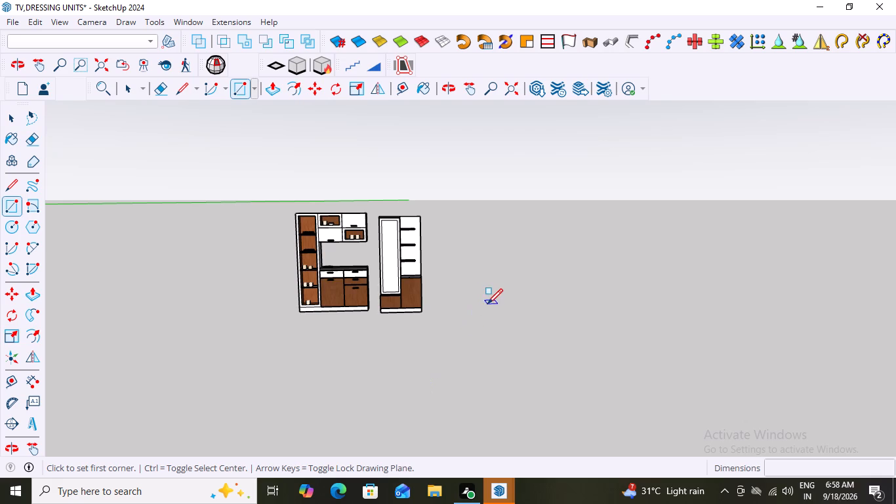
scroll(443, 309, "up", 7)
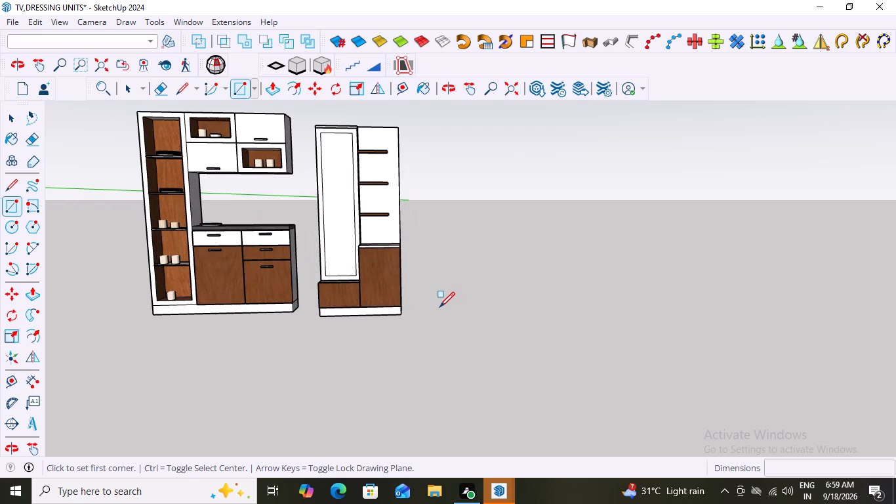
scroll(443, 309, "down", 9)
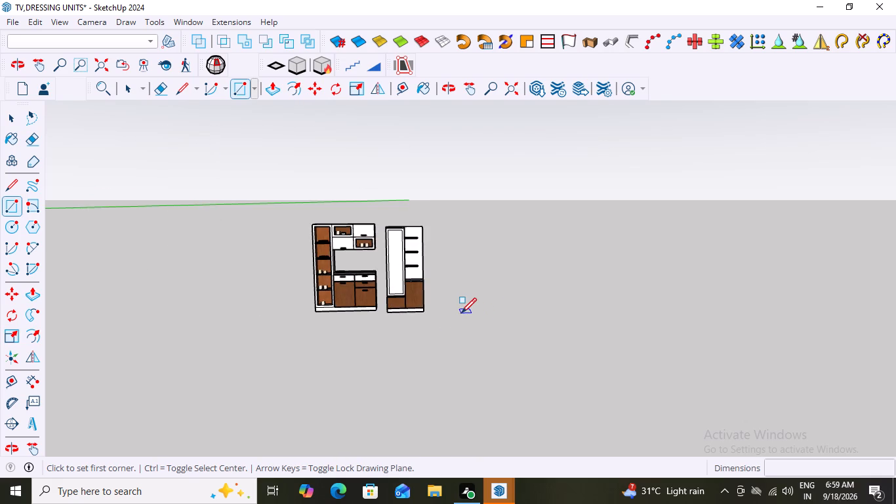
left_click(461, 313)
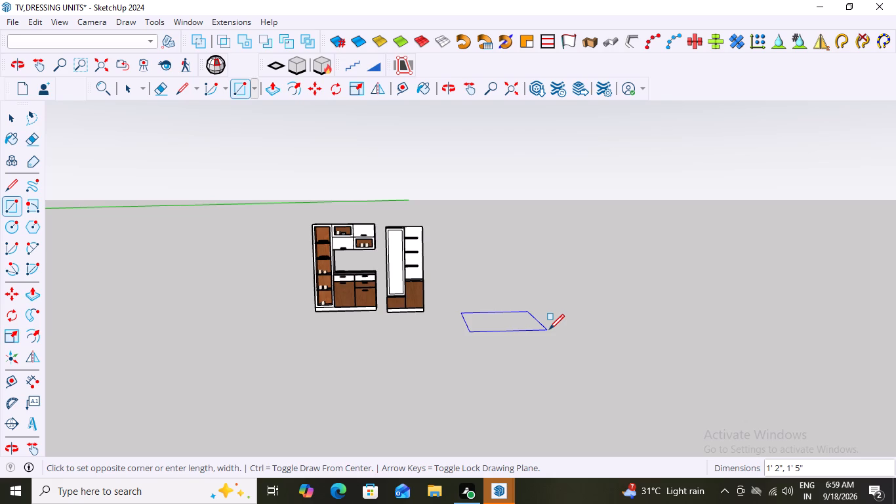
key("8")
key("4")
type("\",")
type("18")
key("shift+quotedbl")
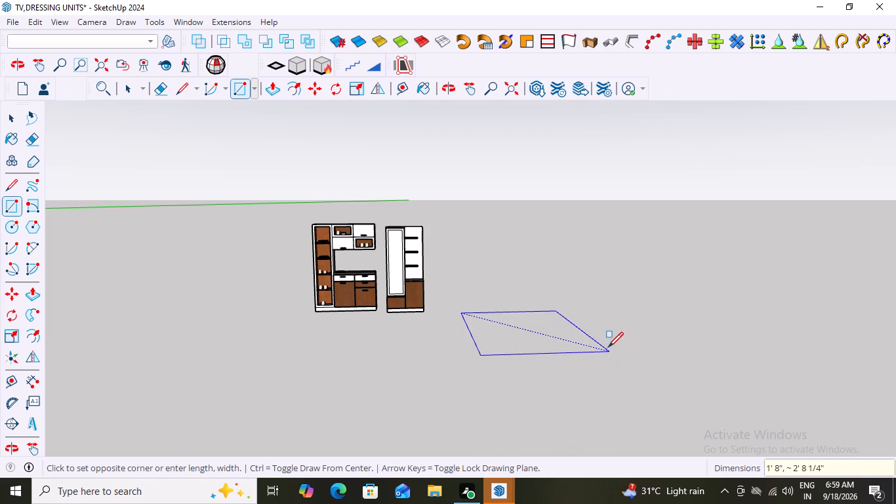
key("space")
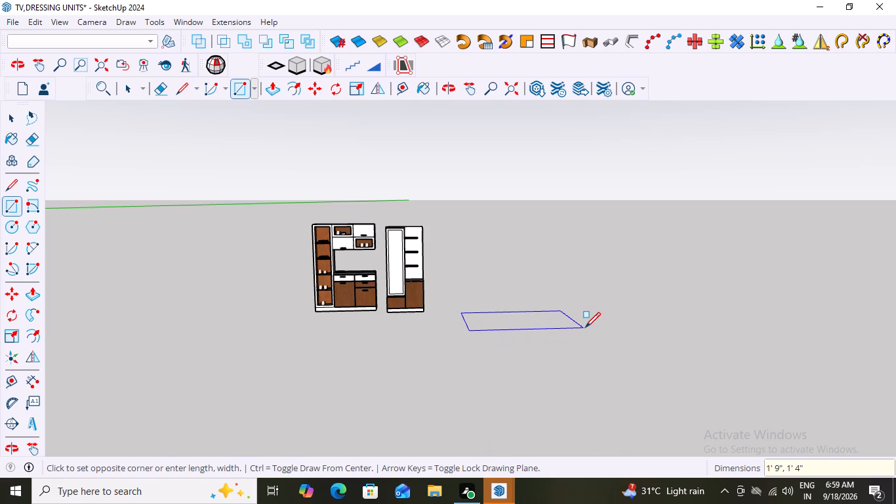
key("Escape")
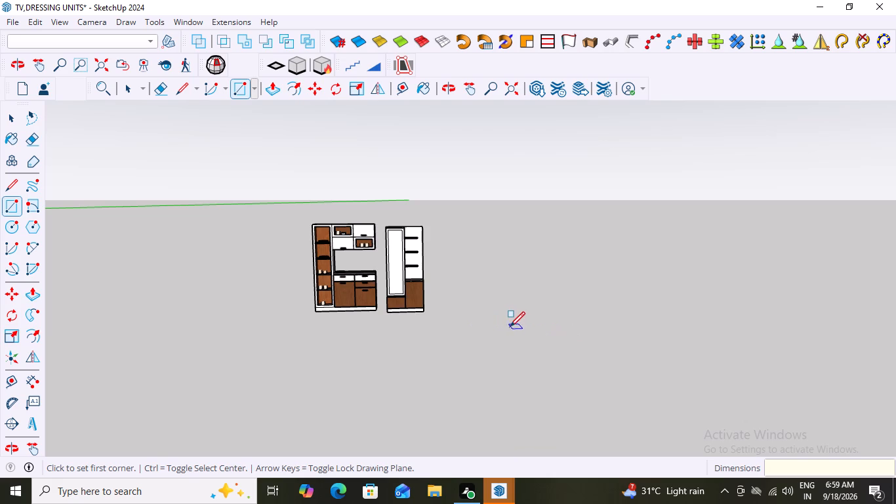
Draw an 84" by 18" rectangle flat on the ground in the empty area beside the dressing unit.
left_click(497, 320)
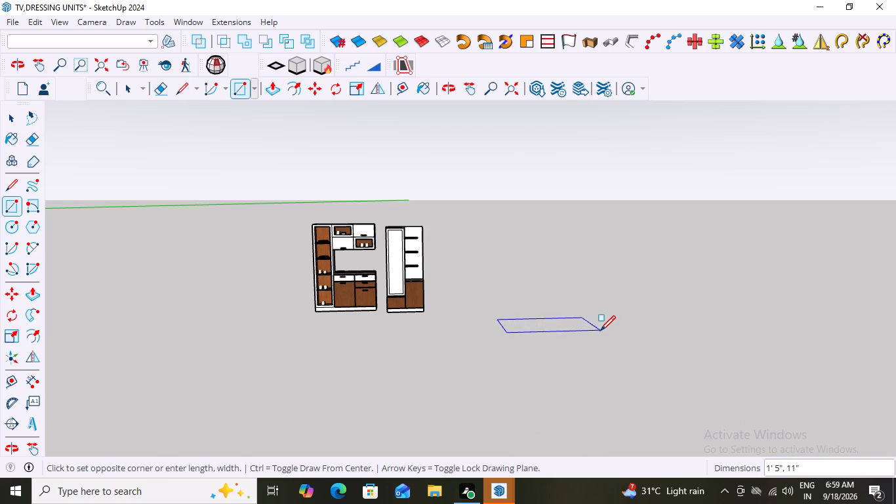
type("84")
key("shift+quotedbl")
key("comma")
key("1")
key("8")
key("shift+quotedbl")
key("Return")
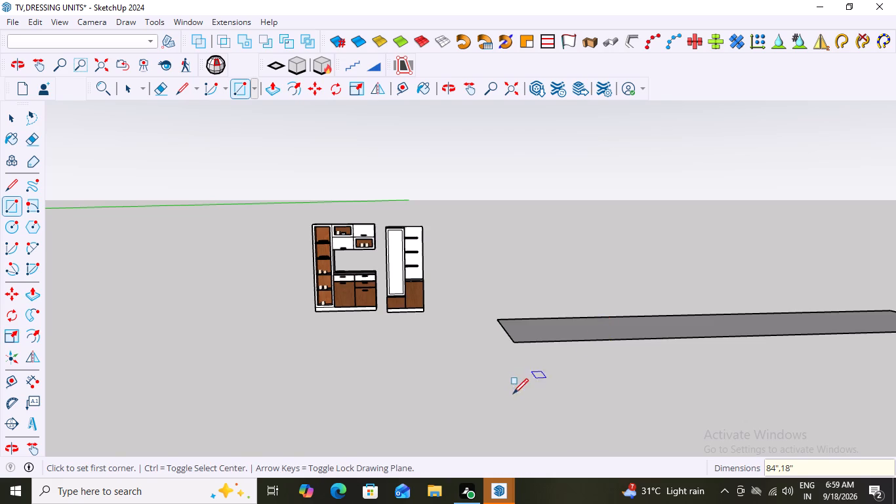
Select the 84" by 18" ground rectangle beside the dressing unit, including its face and outline edges.
scroll(512, 394, "down", 17)
scroll(633, 385, "up", 7)
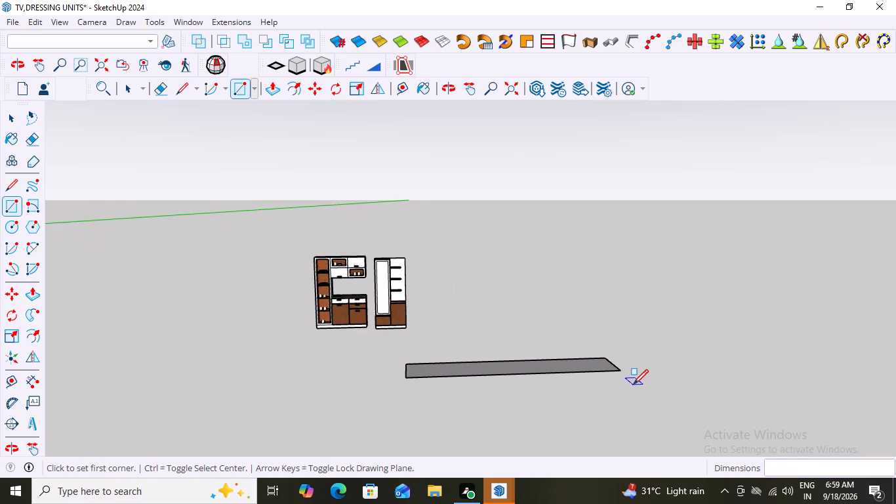
scroll(607, 407, "down", 4)
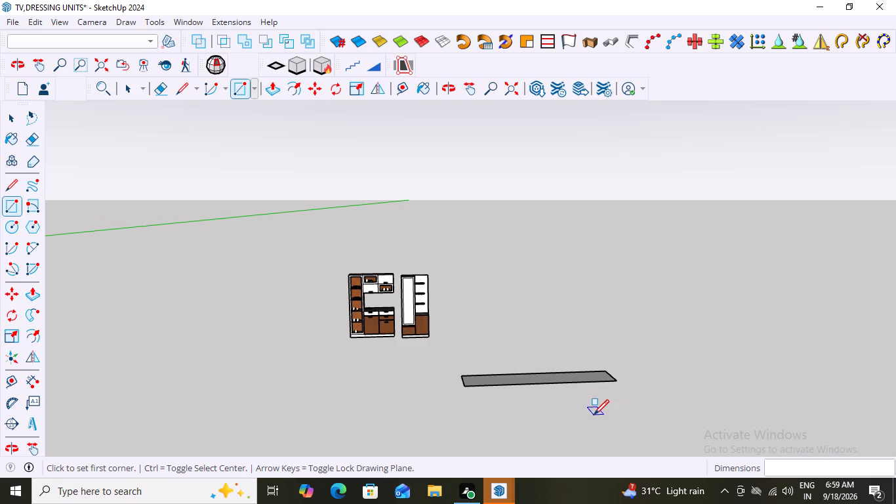
key("space")
left_click(522, 378)
scroll(419, 411, "up", 6)
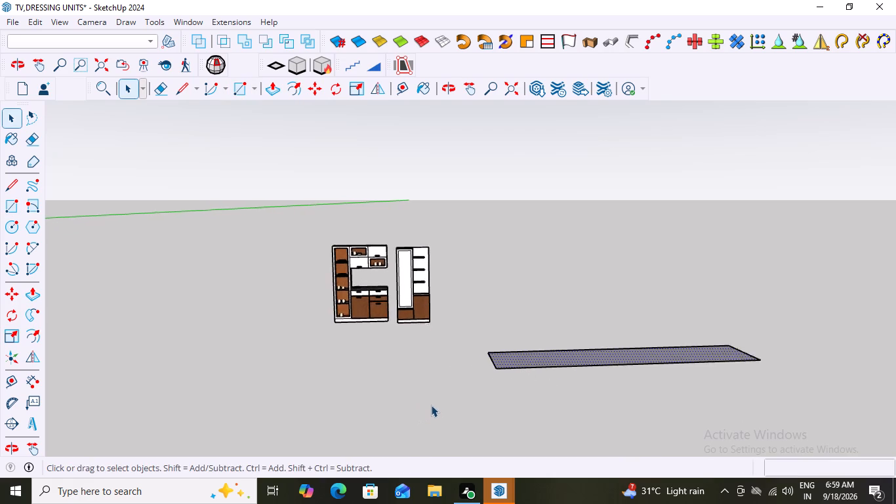
scroll(431, 405, "up", 1)
scroll(431, 405, "down", 10)
scroll(497, 405, "up", 4)
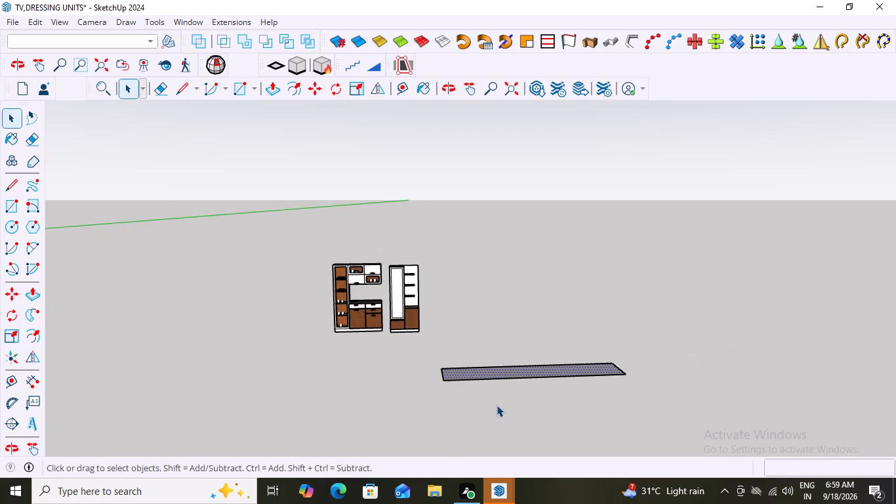
left_click(493, 372)
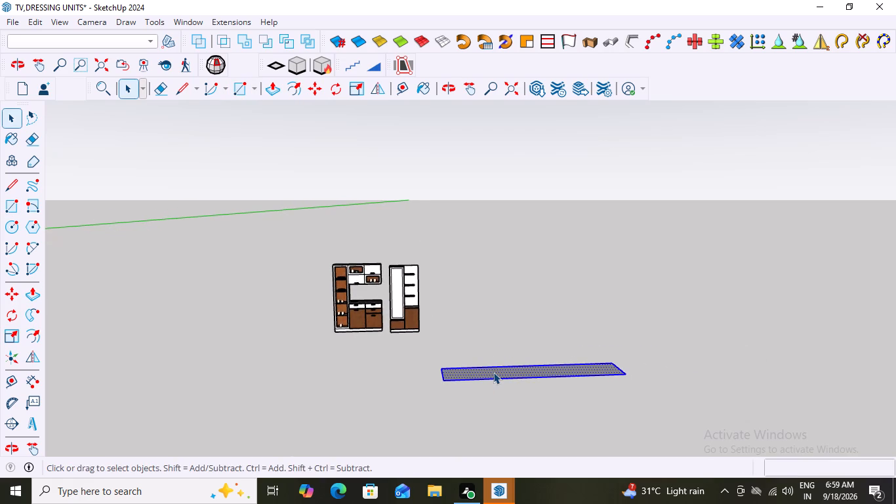
left_click(493, 372)
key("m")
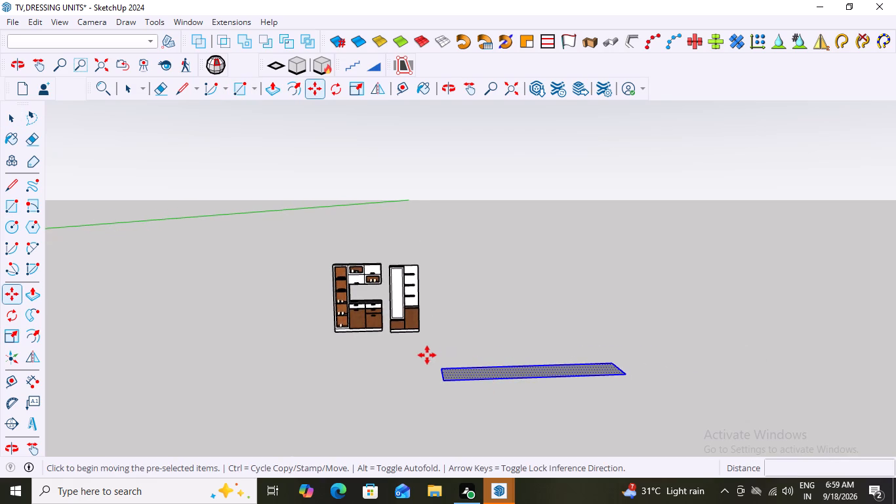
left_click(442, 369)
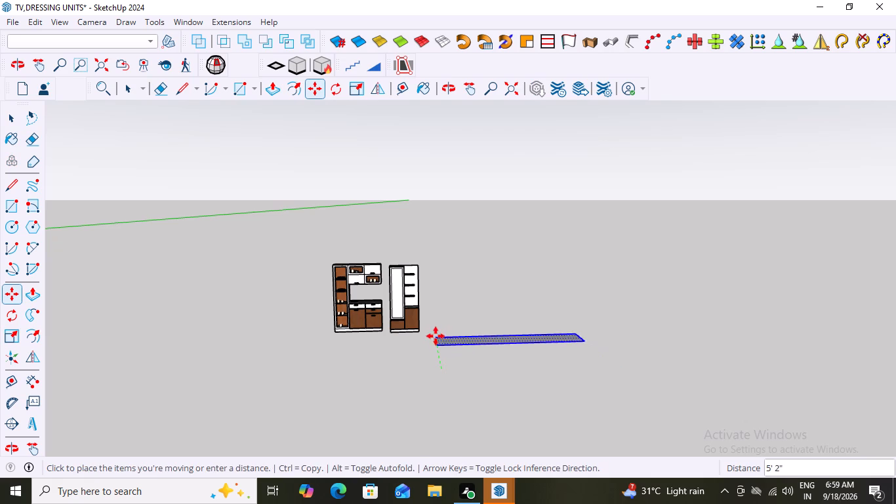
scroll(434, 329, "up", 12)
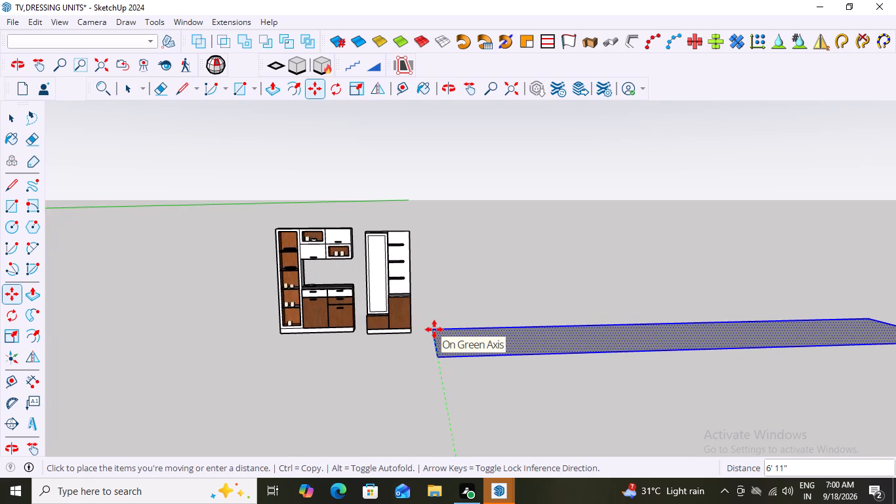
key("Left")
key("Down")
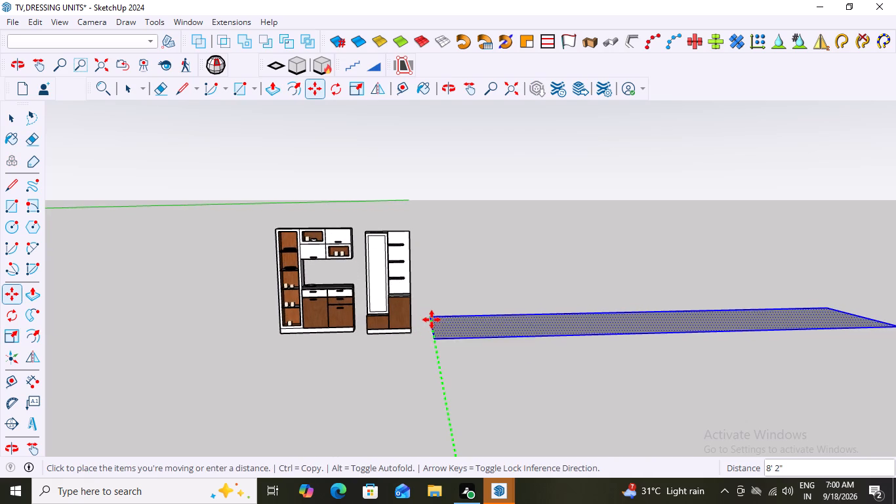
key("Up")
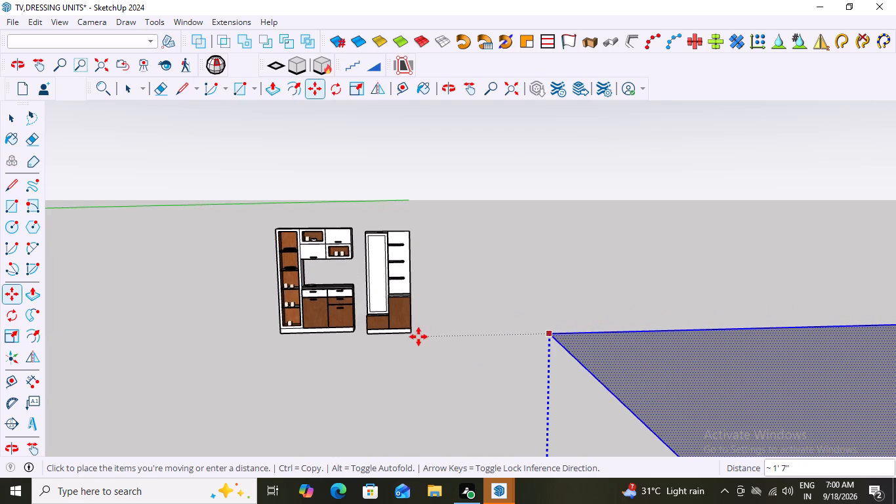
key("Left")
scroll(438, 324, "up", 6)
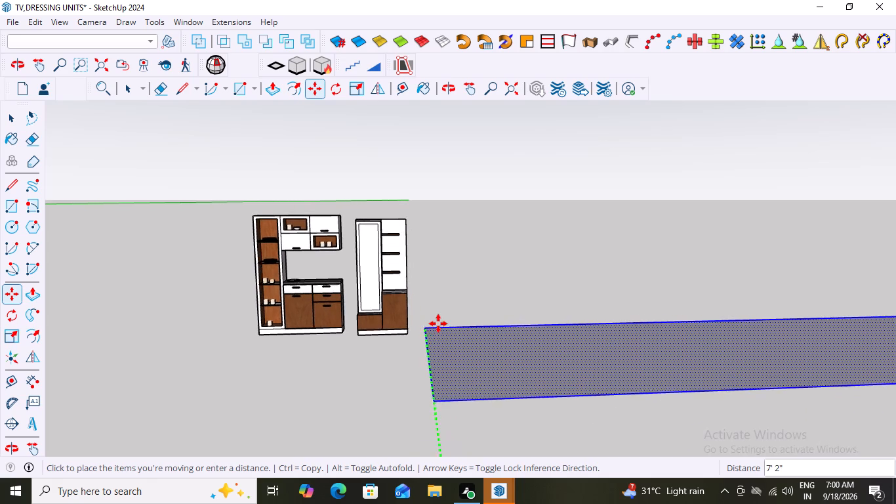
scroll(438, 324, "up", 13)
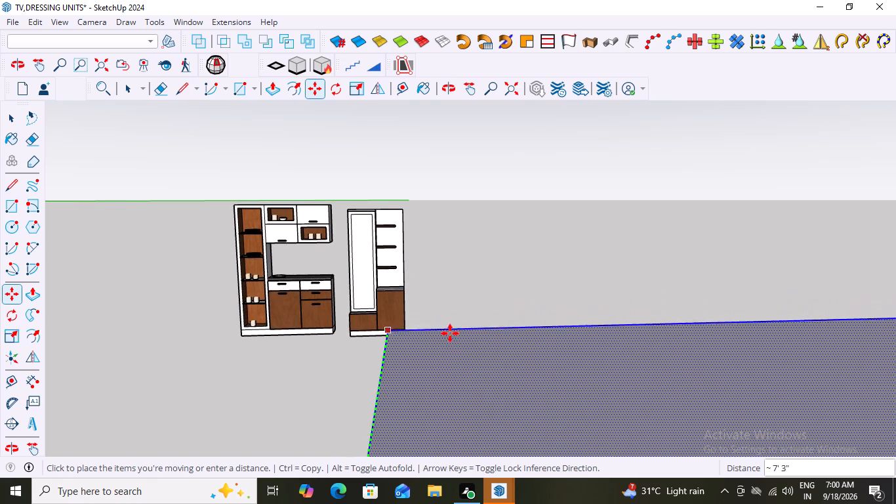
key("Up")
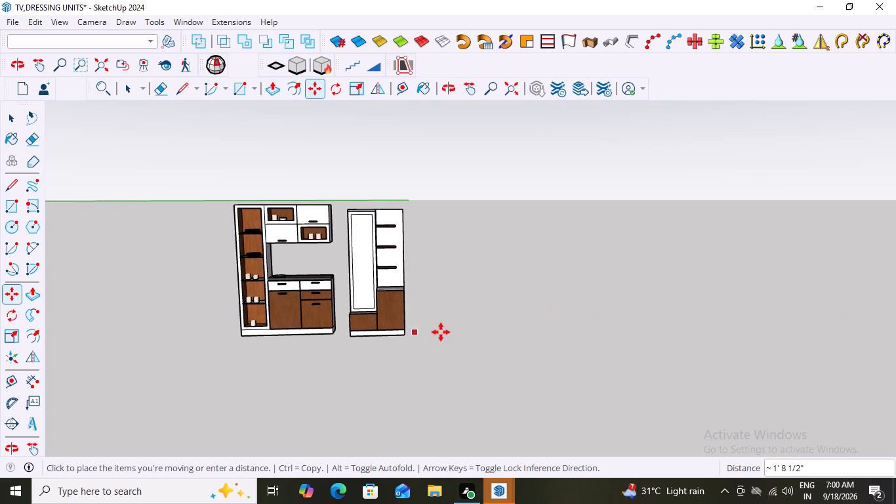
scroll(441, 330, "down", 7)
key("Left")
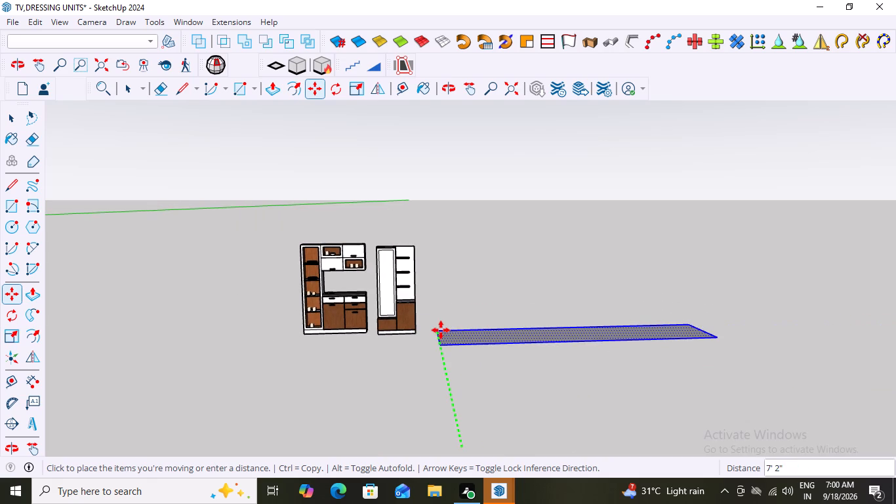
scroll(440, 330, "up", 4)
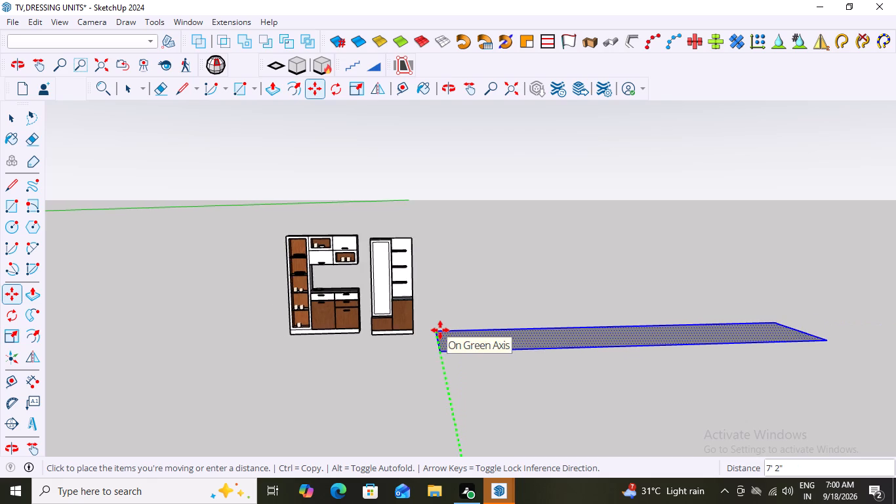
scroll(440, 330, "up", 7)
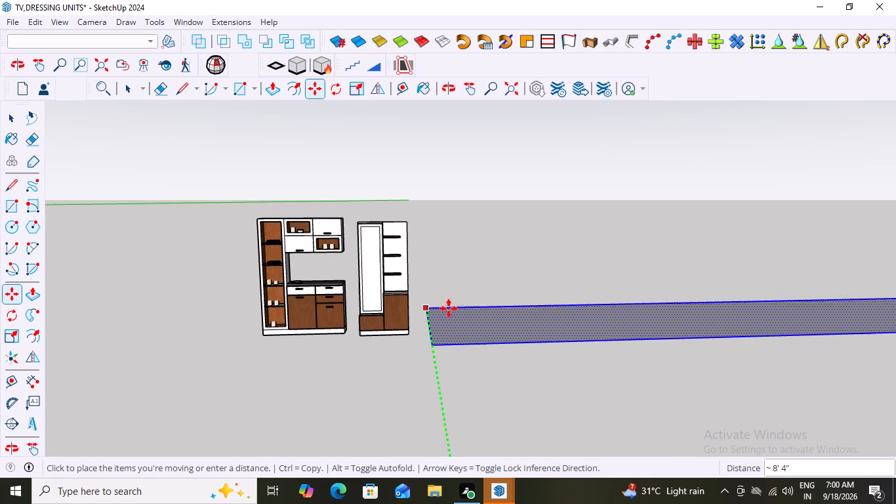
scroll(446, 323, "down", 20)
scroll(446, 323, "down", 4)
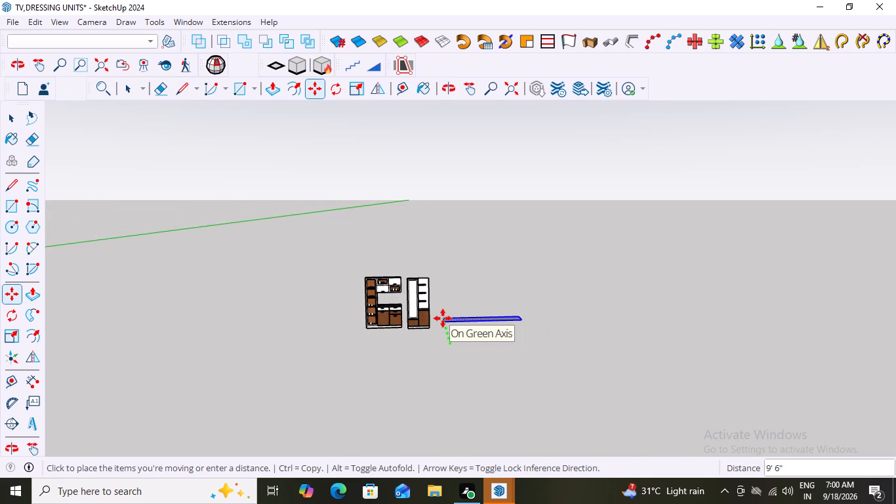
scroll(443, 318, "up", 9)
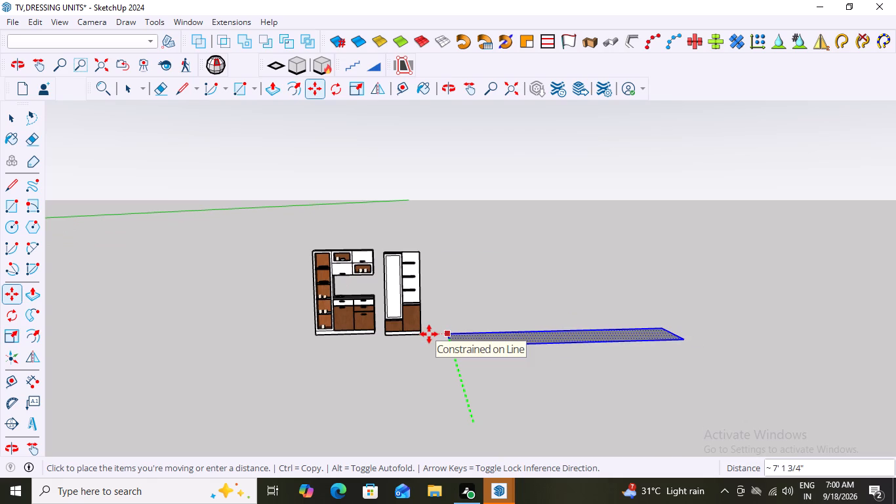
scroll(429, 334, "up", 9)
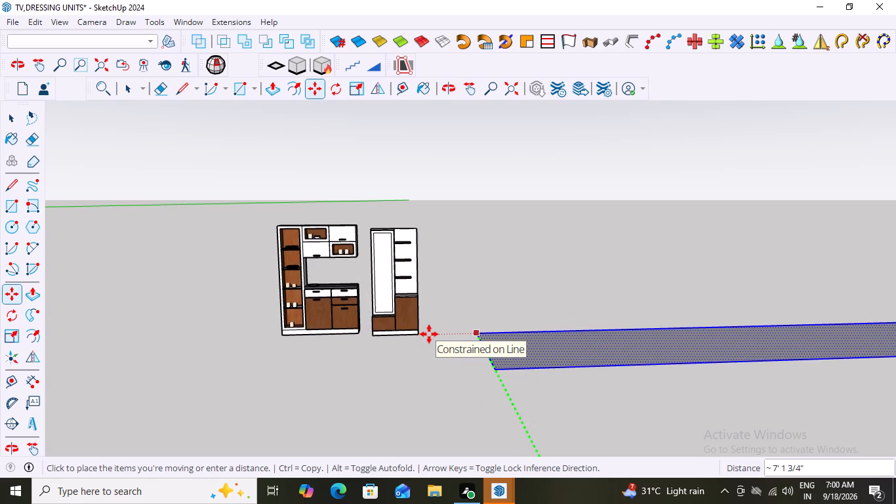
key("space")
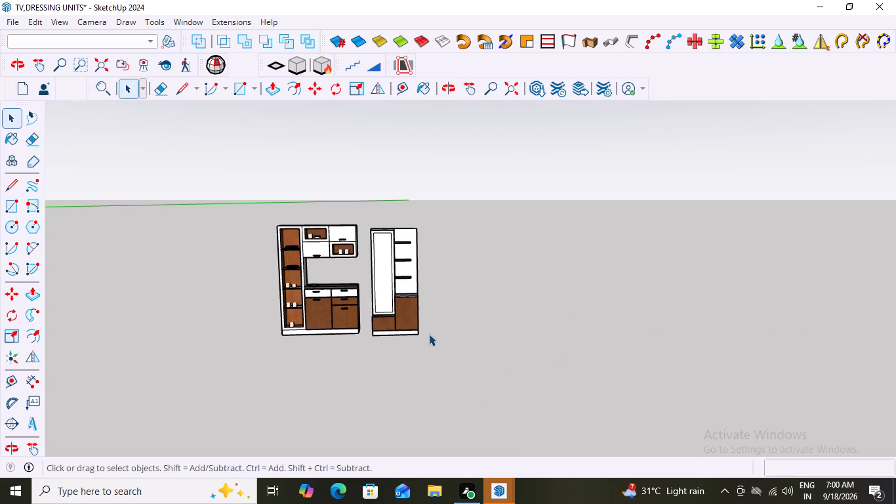
Move the selected rectangle by its front corner about 8' 9" along the green axis, back toward the dressing unit's base.
scroll(429, 334, "down", 8)
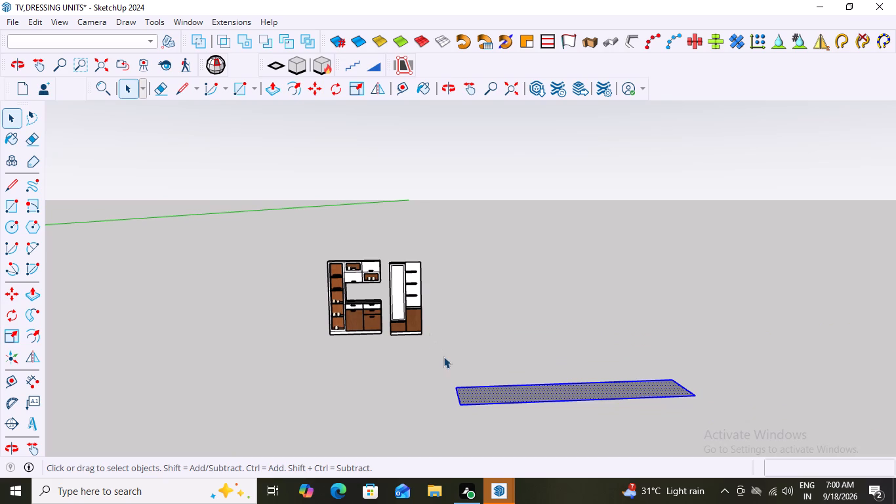
key("m")
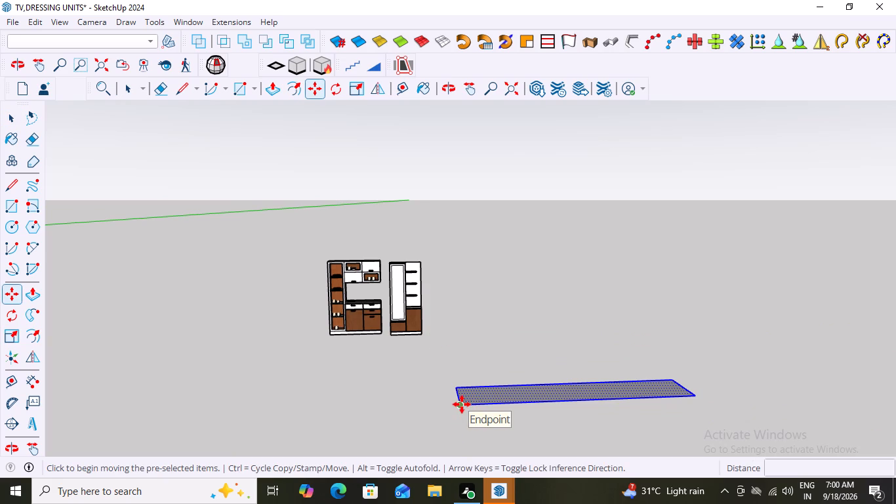
left_click(462, 404)
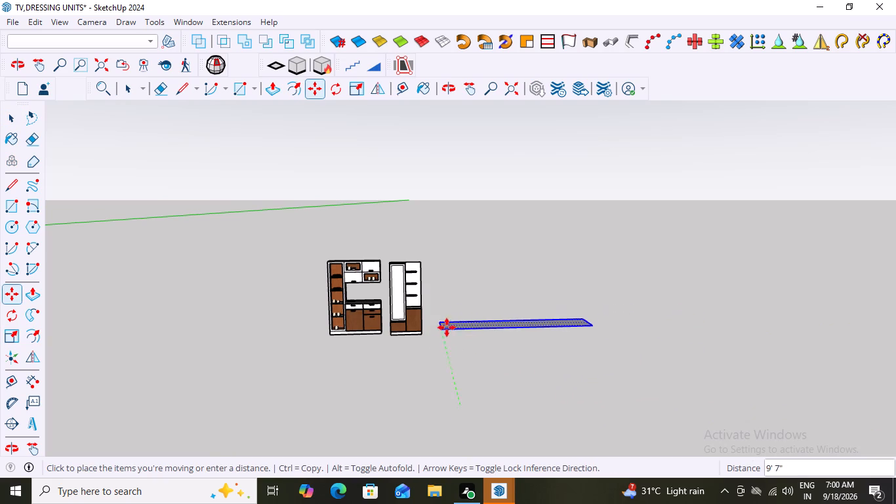
scroll(429, 338, "up", 1)
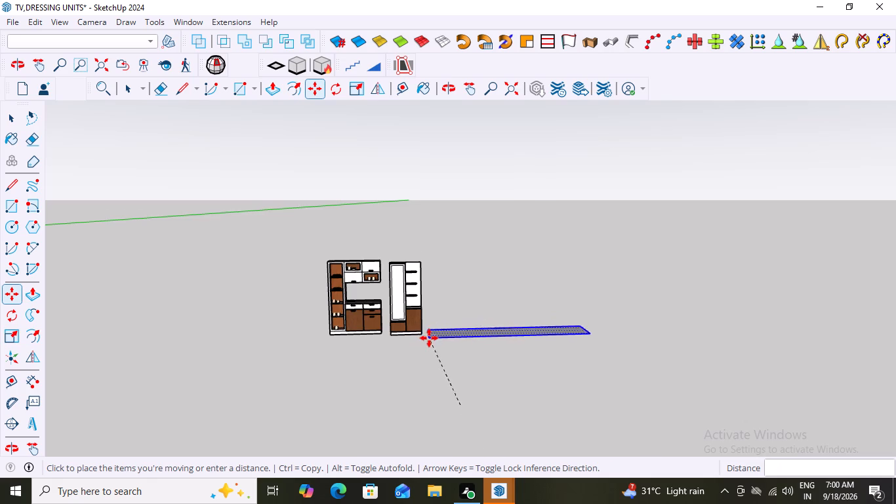
scroll(429, 338, "up", 11)
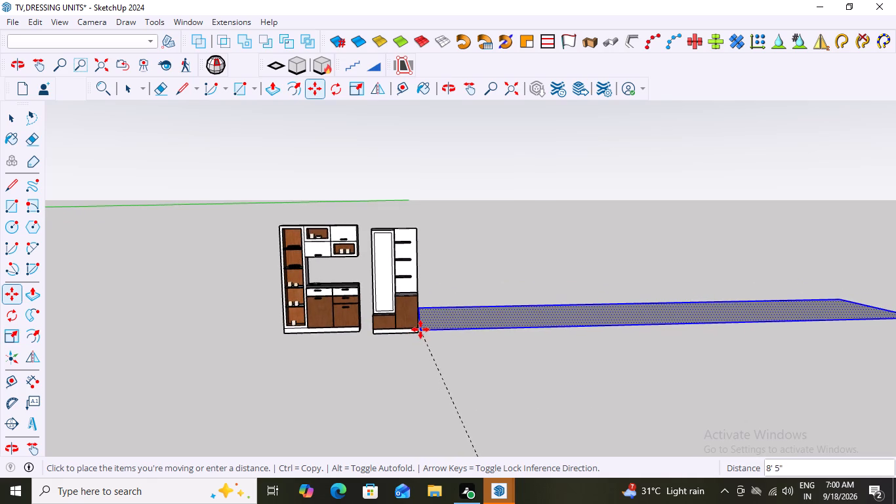
scroll(430, 331, "up", 9)
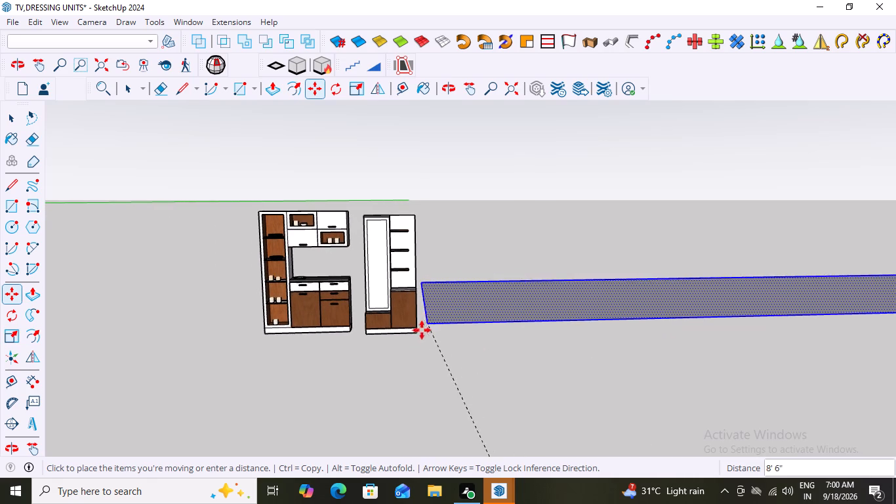
scroll(443, 314, "up", 4)
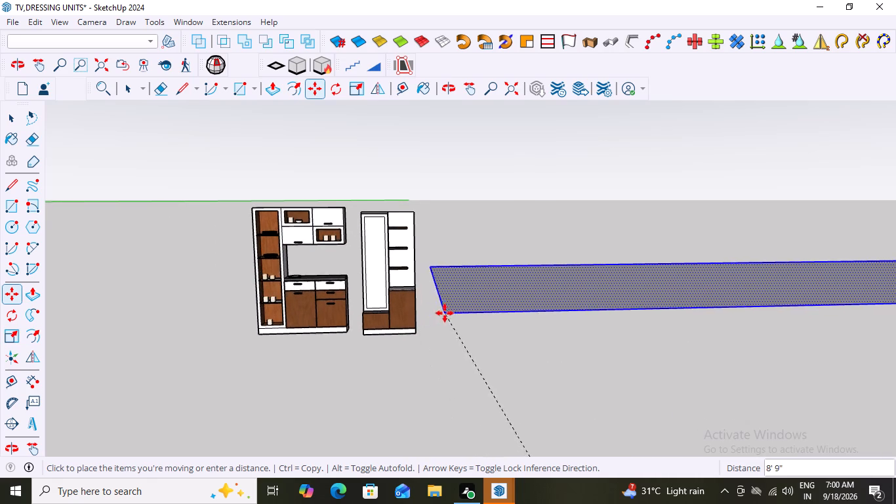
scroll(445, 313, "up", 20)
scroll(445, 313, "up", 1)
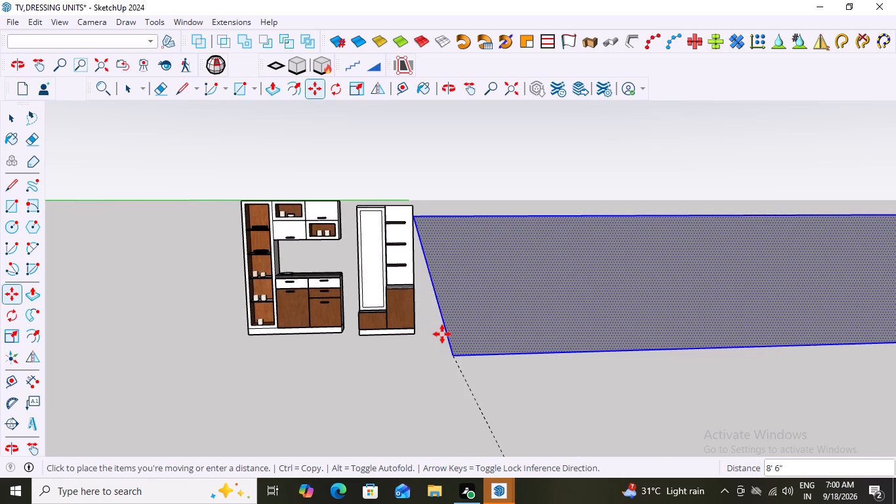
key("Left")
key("Up")
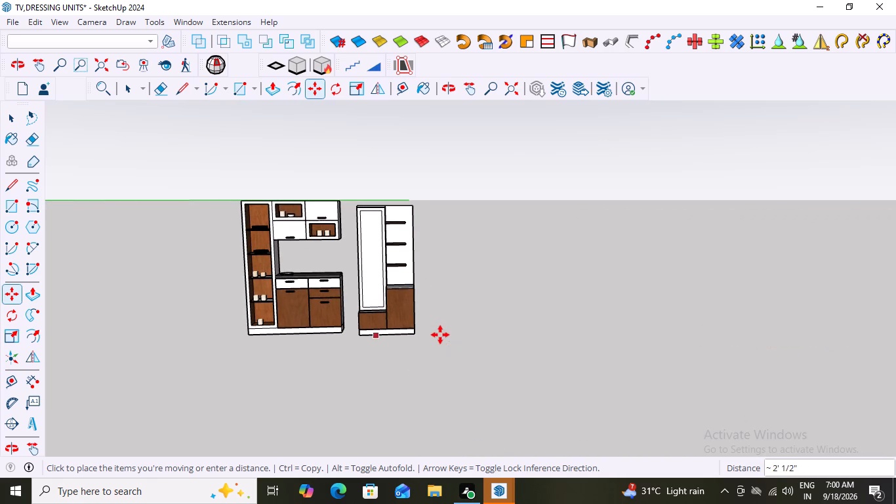
scroll(414, 339, "down", 8)
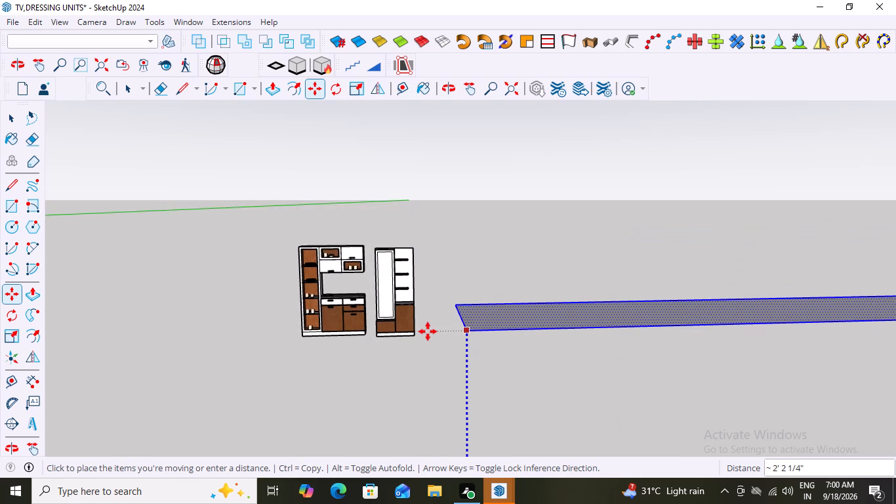
key("Left")
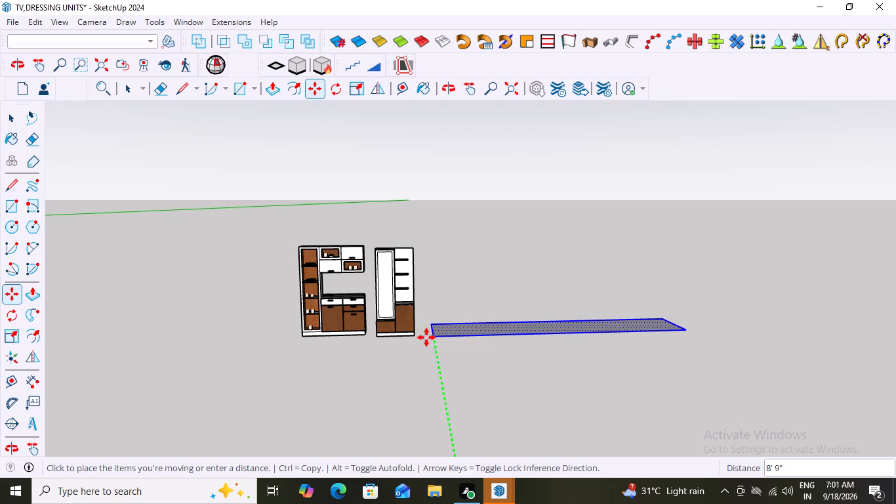
left_click(429, 337)
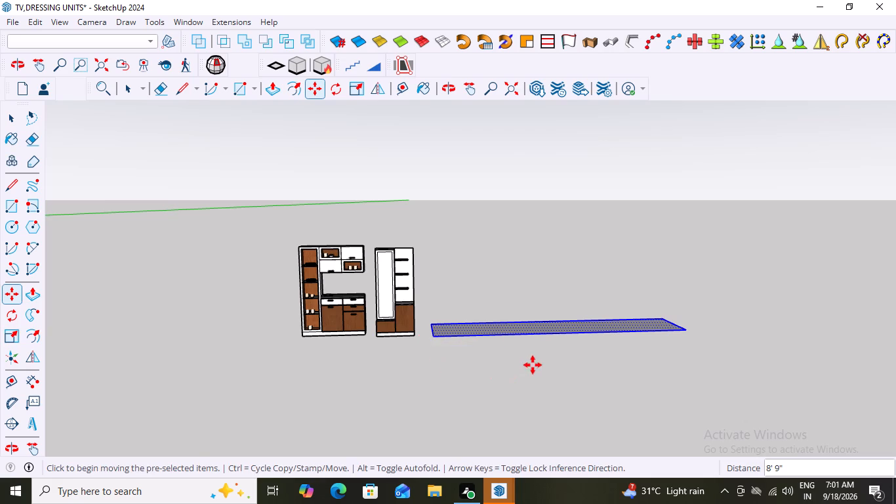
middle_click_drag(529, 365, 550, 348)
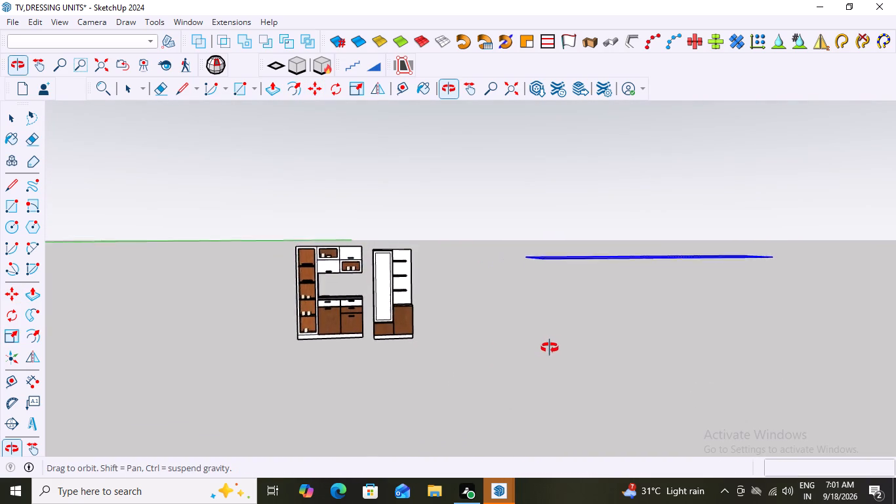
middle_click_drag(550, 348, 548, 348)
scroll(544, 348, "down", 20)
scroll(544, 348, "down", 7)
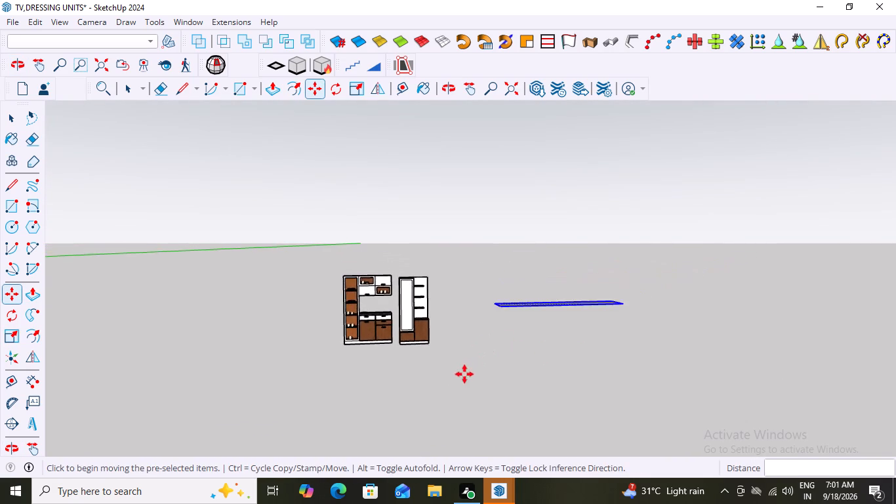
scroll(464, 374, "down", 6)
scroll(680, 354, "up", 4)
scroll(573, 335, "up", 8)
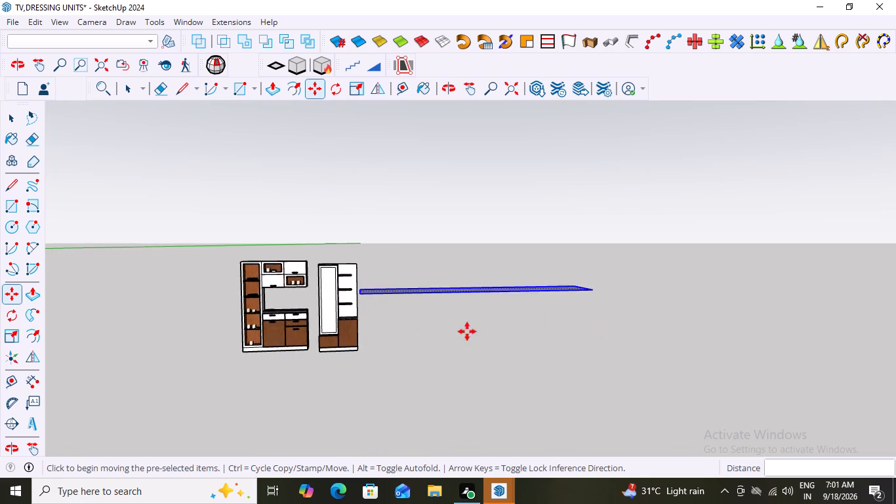
Move the selected 84" by 18" rectangle by its corner straight down along the blue axis by about 1' 7 1/2".
scroll(467, 331, "up", 20)
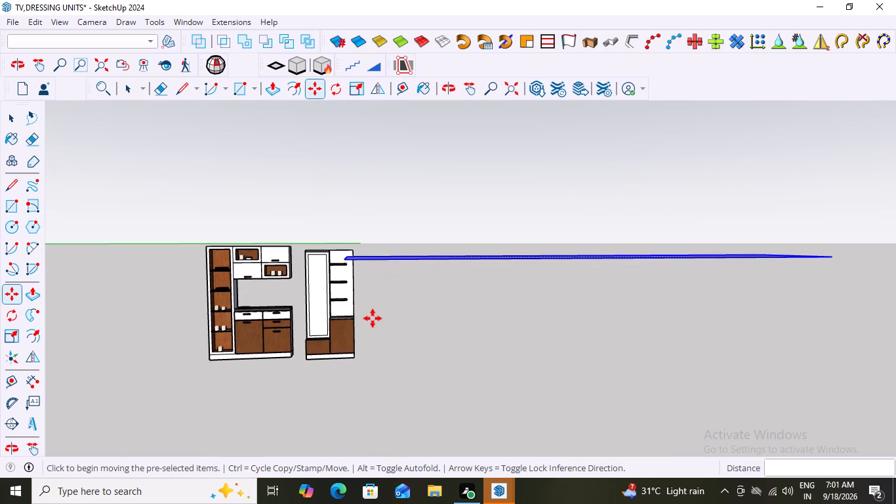
left_click(345, 259)
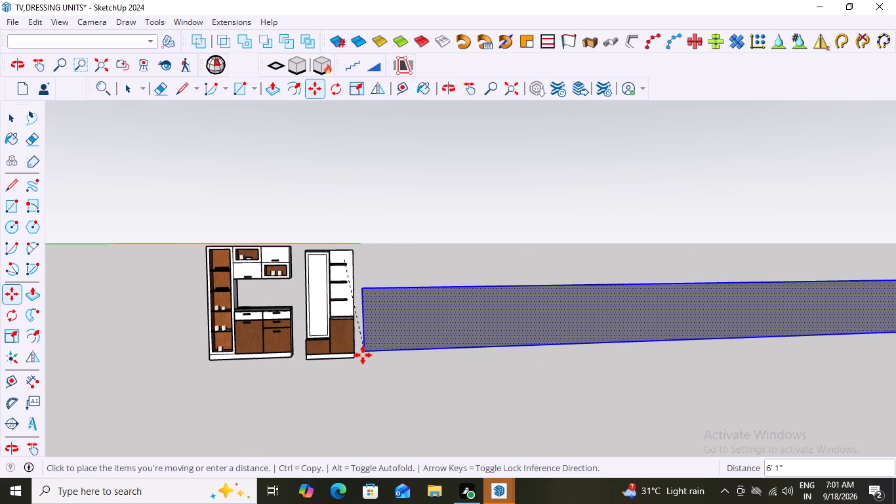
key("Left")
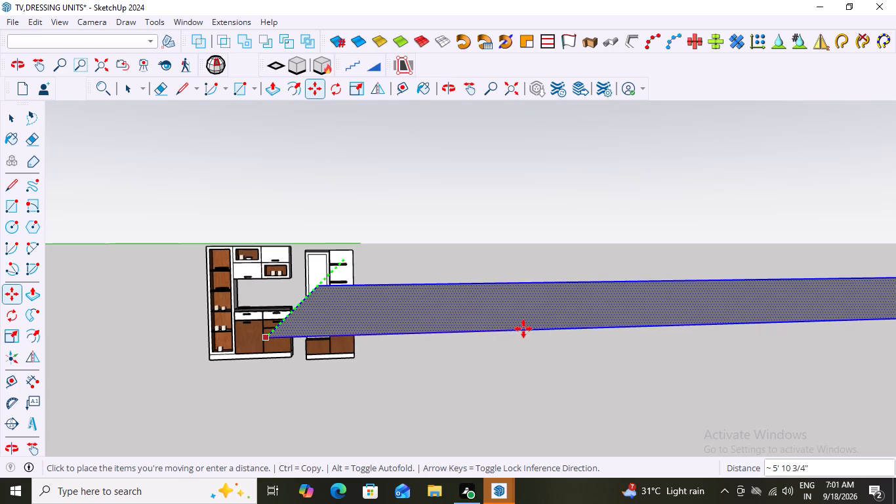
key("Down")
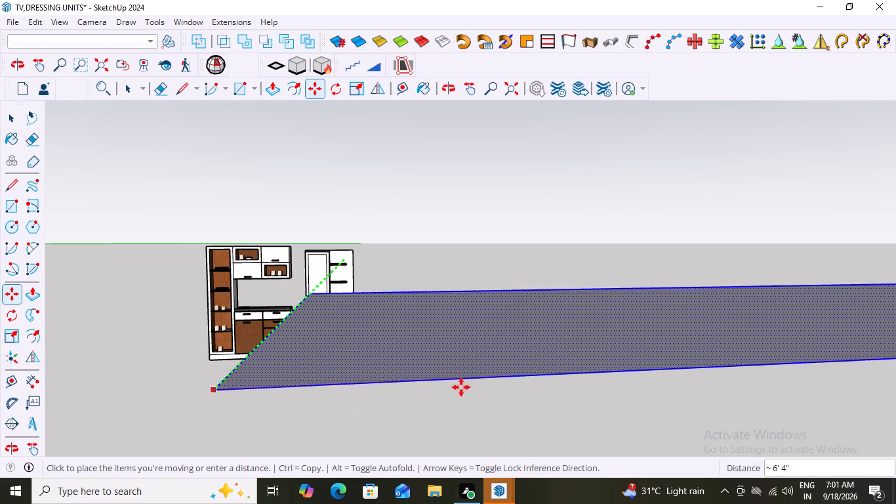
key("Up")
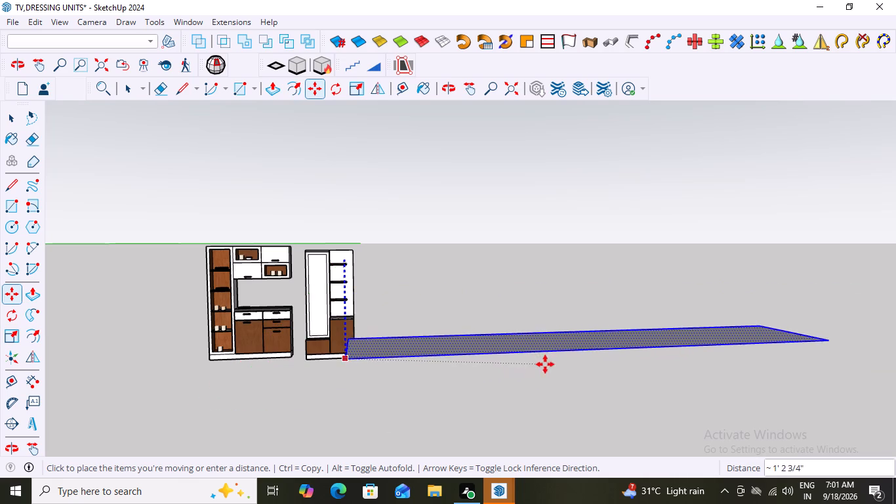
left_click(510, 393)
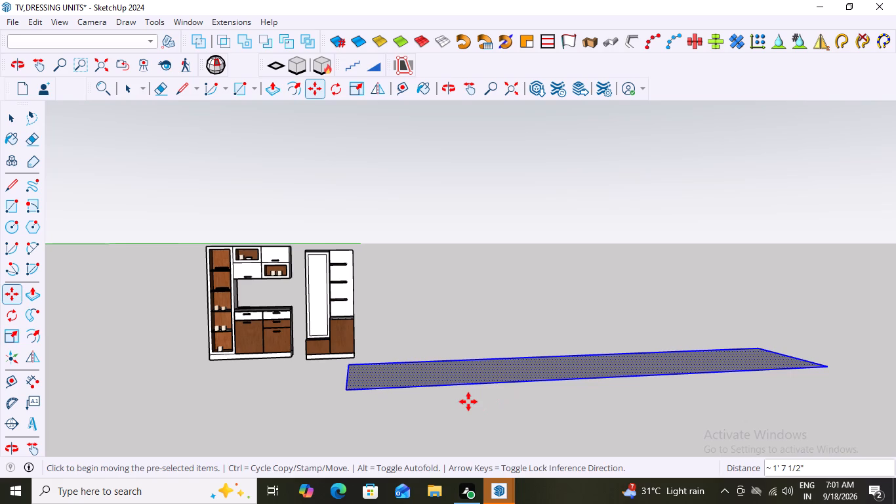
key("space")
Delete the separate long flat rectangle lying away from the units, including its face and outline edges.
scroll(343, 375, "up", 6)
scroll(340, 356, "down", 9)
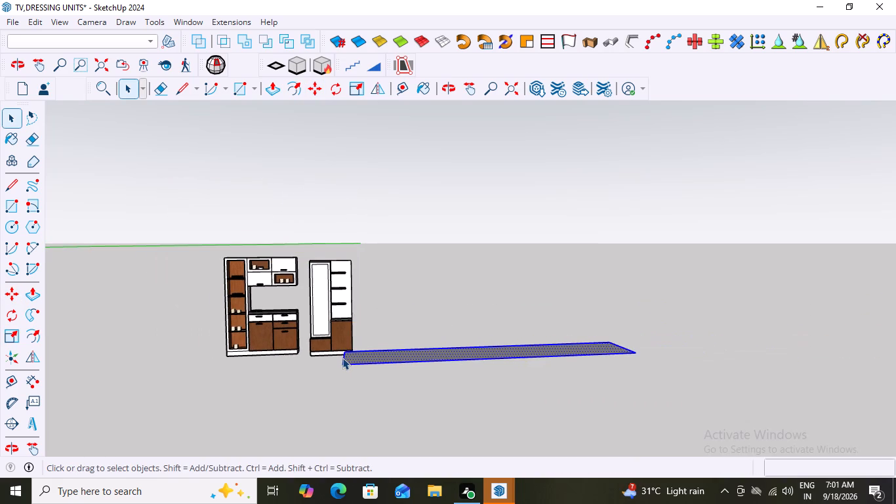
scroll(401, 376, "down", 8)
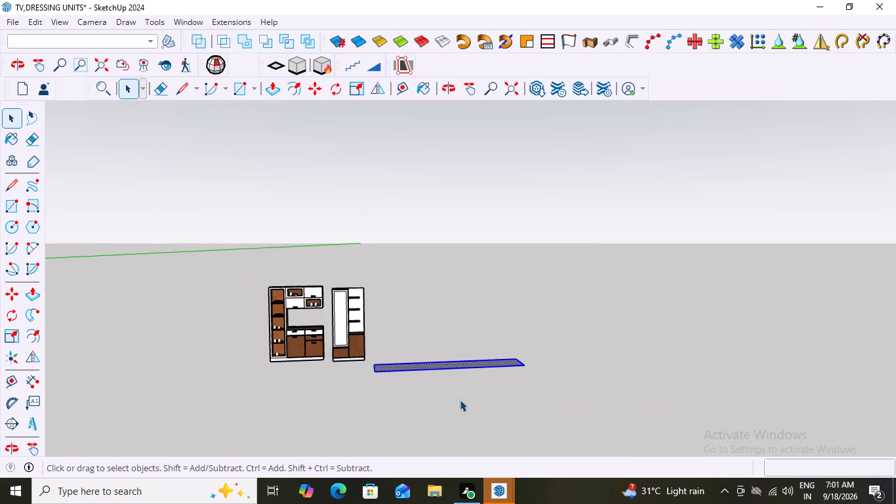
middle_click_drag(506, 403, 483, 407)
scroll(483, 407, "down", 14)
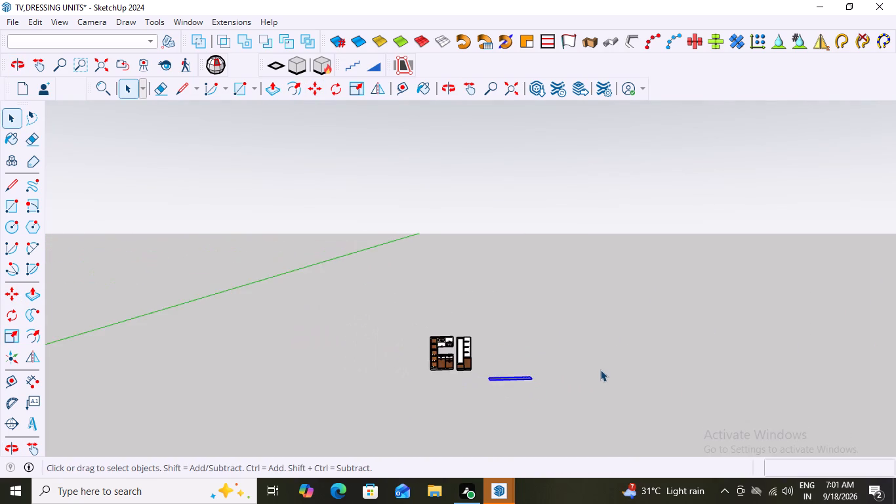
scroll(600, 369, "down", 3)
middle_click_drag(518, 416, 576, 411)
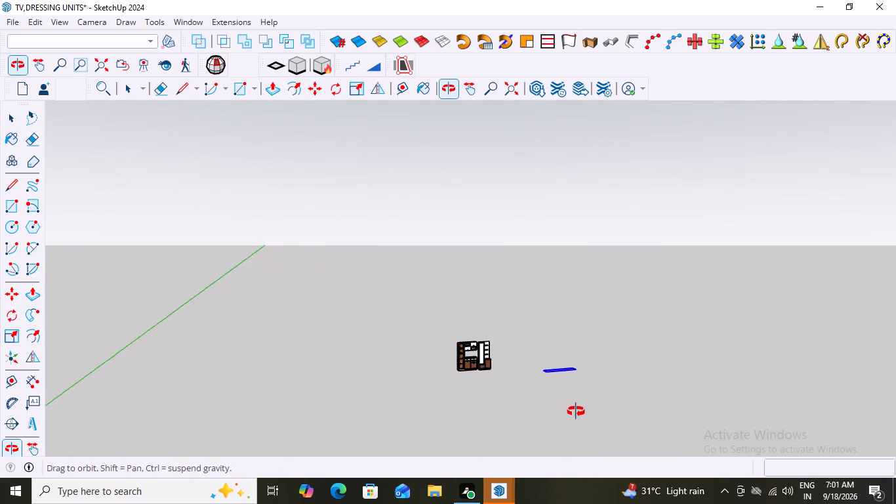
middle_click_drag(576, 411, 577, 411)
scroll(577, 411, "down", 2)
scroll(525, 387, "up", 7)
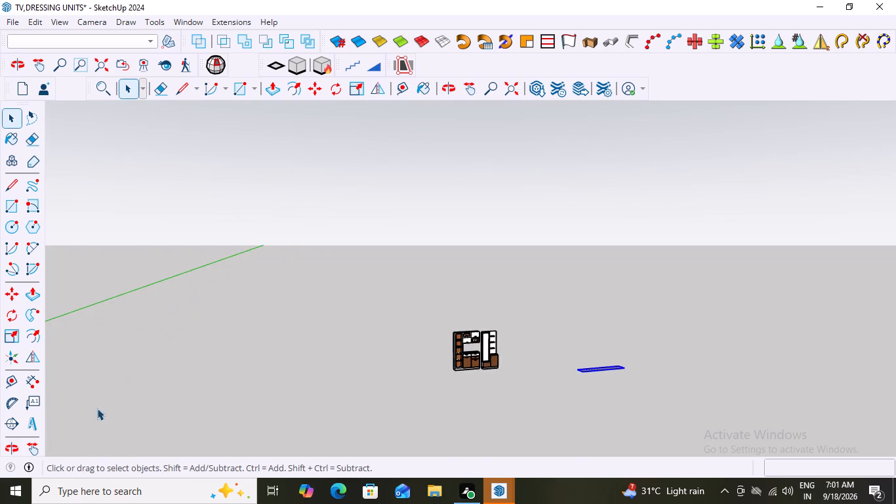
middle_click_drag(605, 317, 436, 336)
scroll(430, 339, "up", 2)
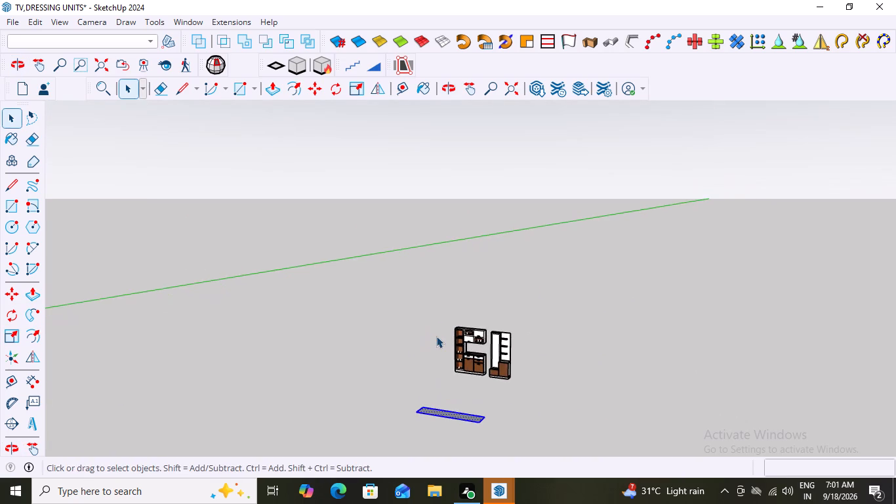
scroll(467, 417, "up", 9)
scroll(470, 414, "down", 7)
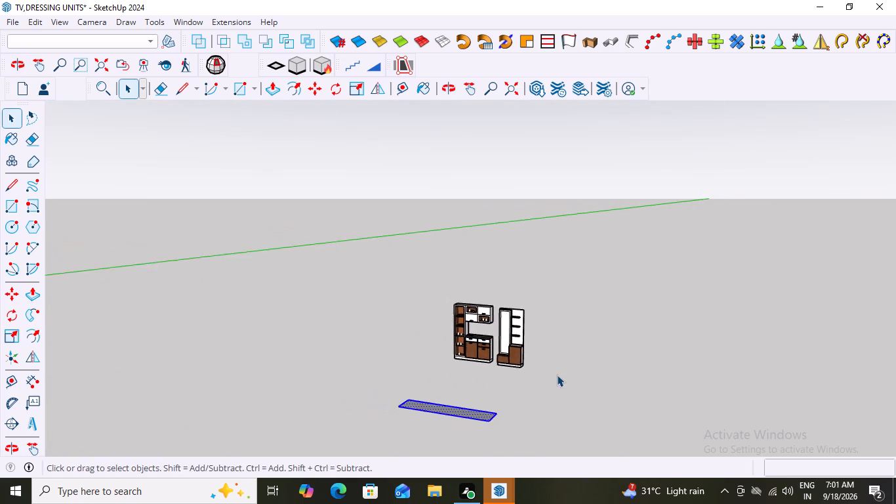
scroll(557, 375, "down", 20)
scroll(557, 375, "down", 3)
scroll(386, 348, "down", 13)
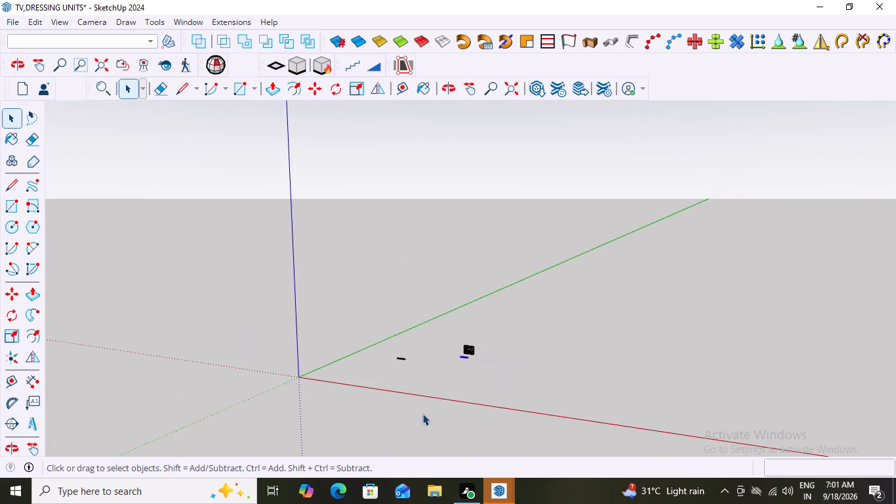
middle_click_drag(566, 408, 693, 414)
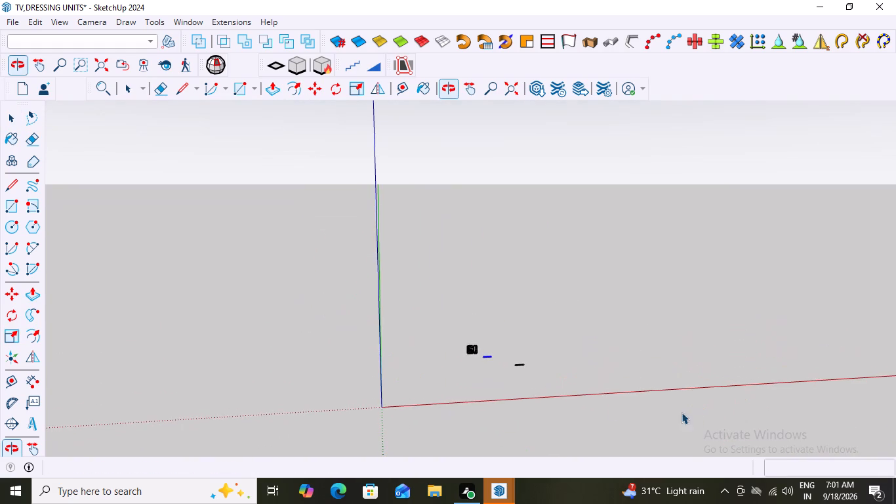
scroll(518, 392, "up", 9)
scroll(548, 346, "up", 11)
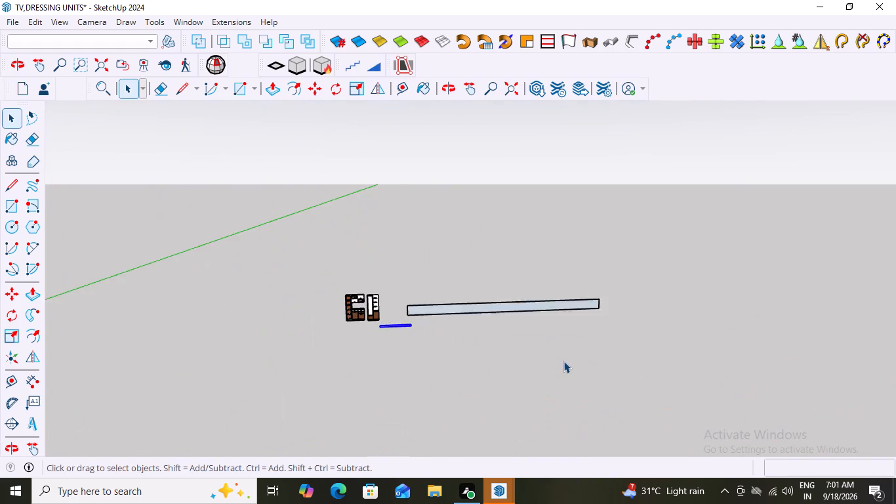
scroll(563, 361, "up", 1)
left_click(543, 266)
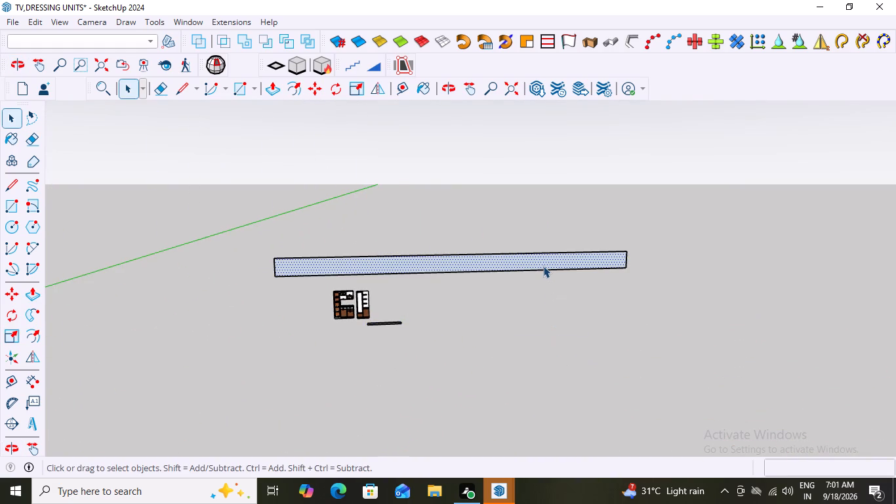
double_click(543, 266)
key("Delete")
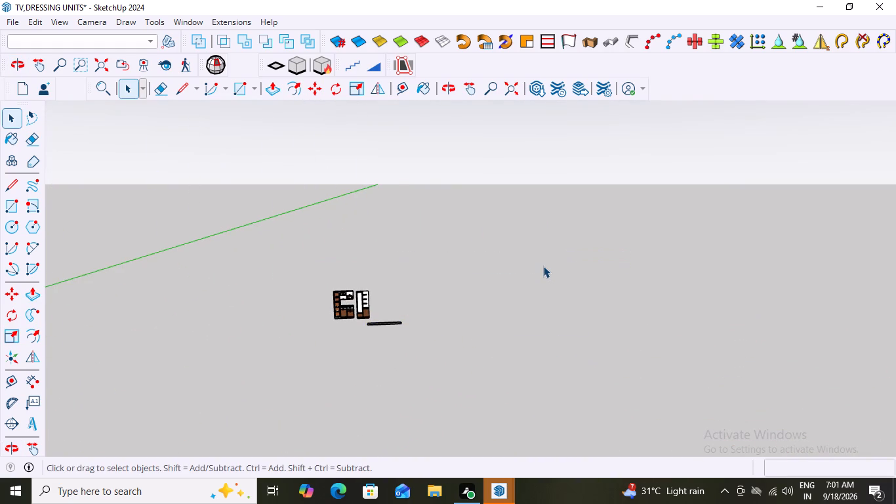
Move the TV unit and dressing unit together about 30' 6 1/2" by the dressing unit's lower corner, toward the ground rectangle.
scroll(335, 341, "up", 17)
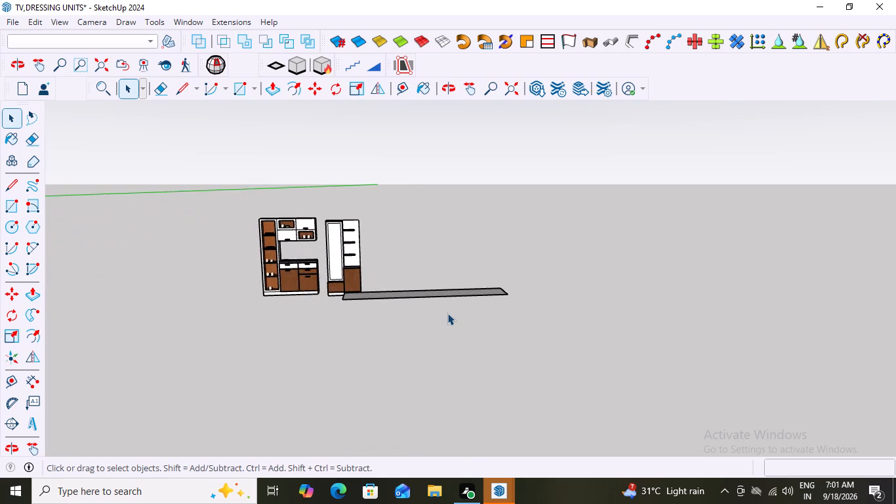
scroll(447, 313, "down", 12)
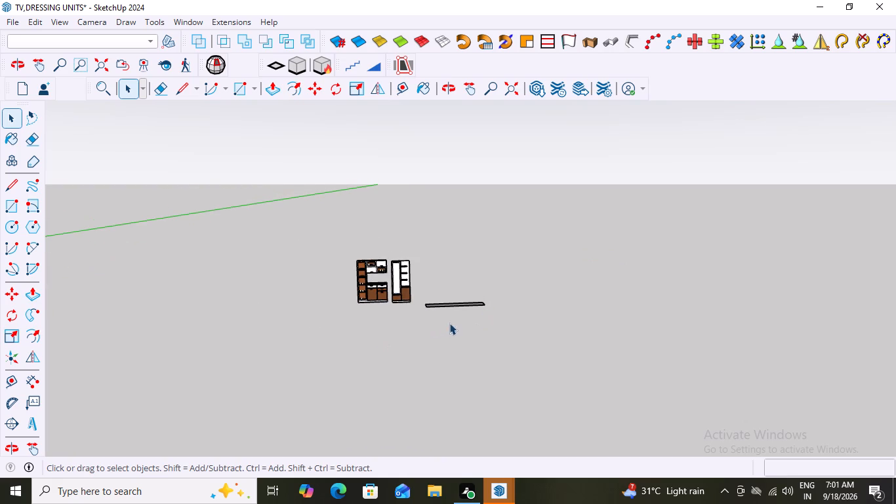
scroll(392, 308, "up", 4)
left_click_drag(434, 214, 346, 316)
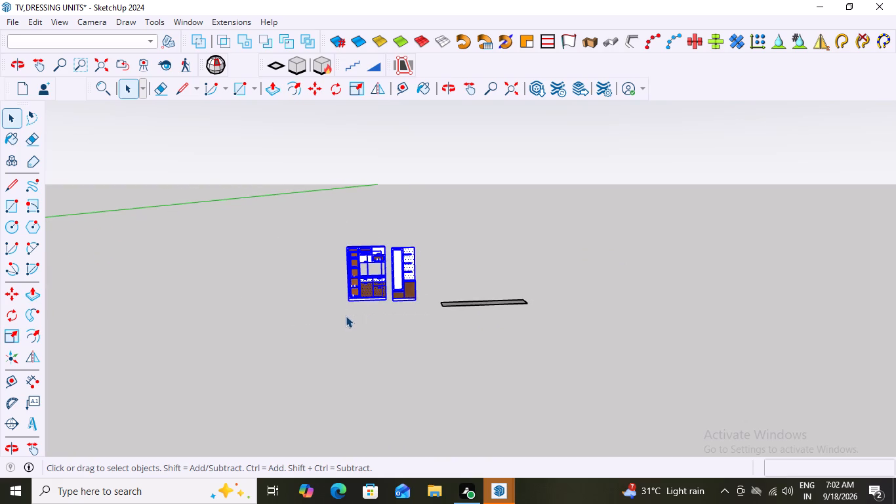
key("m")
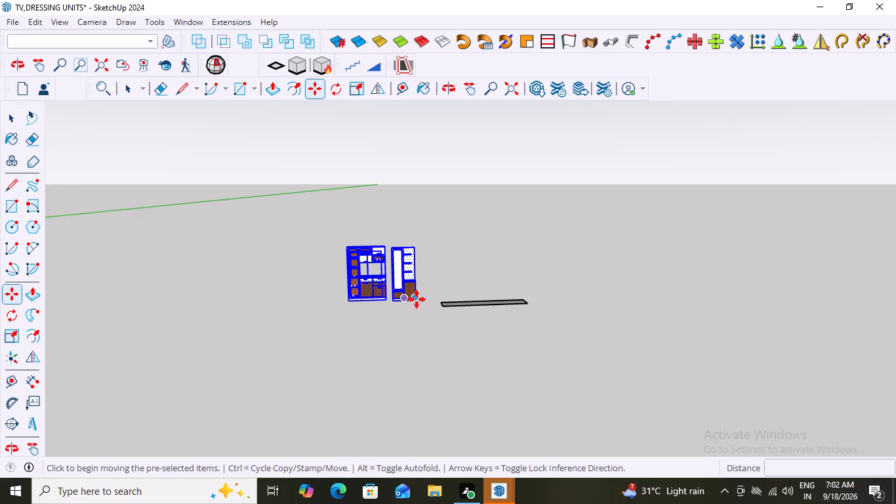
left_click(417, 299)
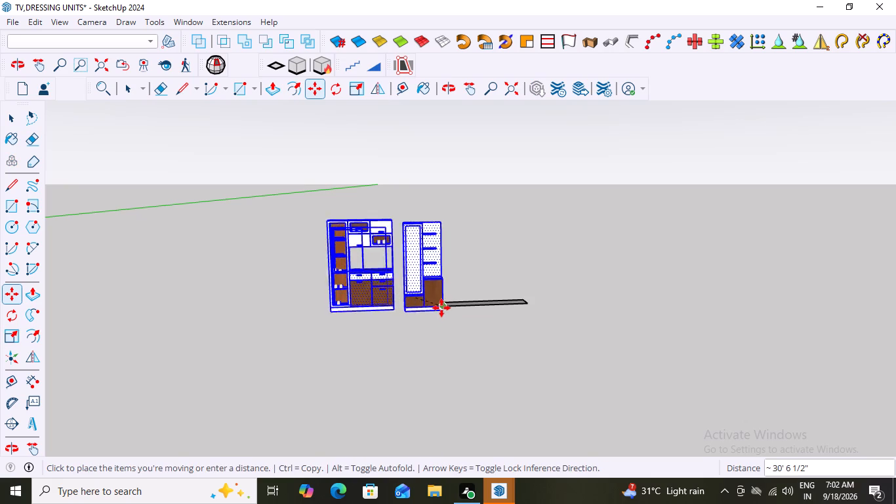
scroll(441, 308, "up", 8)
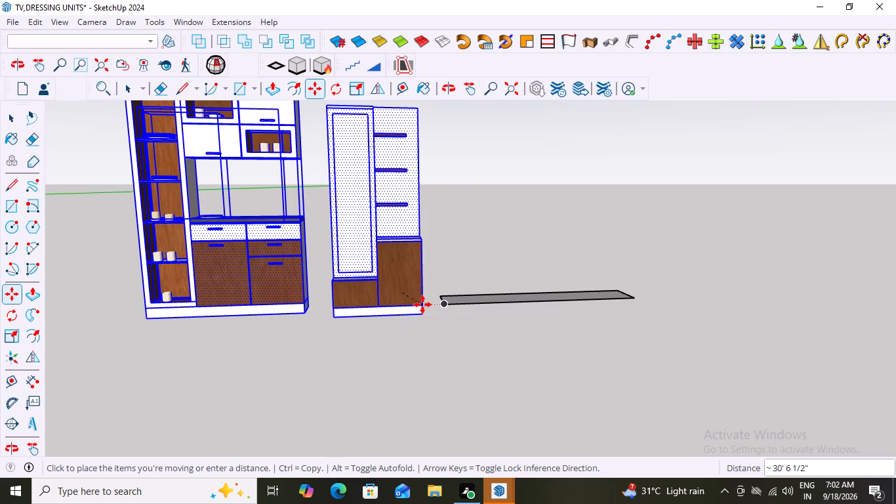
left_click(422, 304)
key("space")
Push/Pull the 84" by 18" ground rectangle beside the dressing unit up 18" into a solid box.
scroll(428, 327, "down", 5)
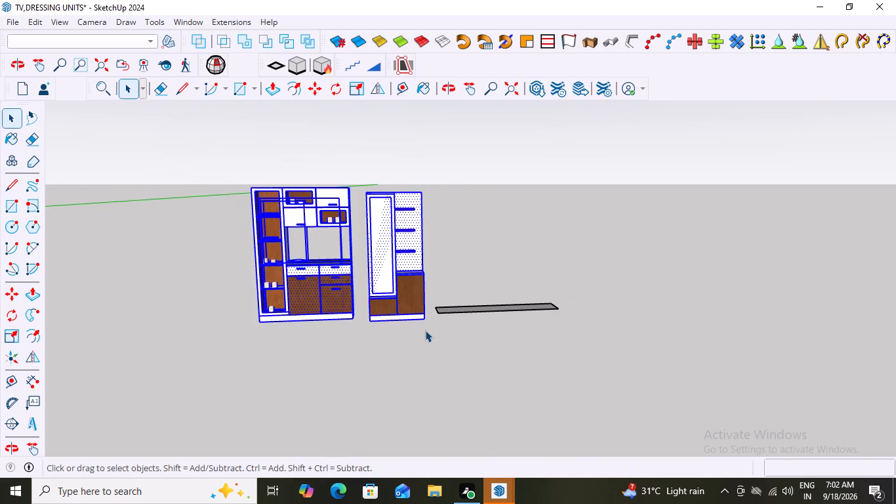
scroll(425, 330, "down", 3)
middle_click_drag(482, 357, 447, 352)
scroll(479, 297, "up", 2)
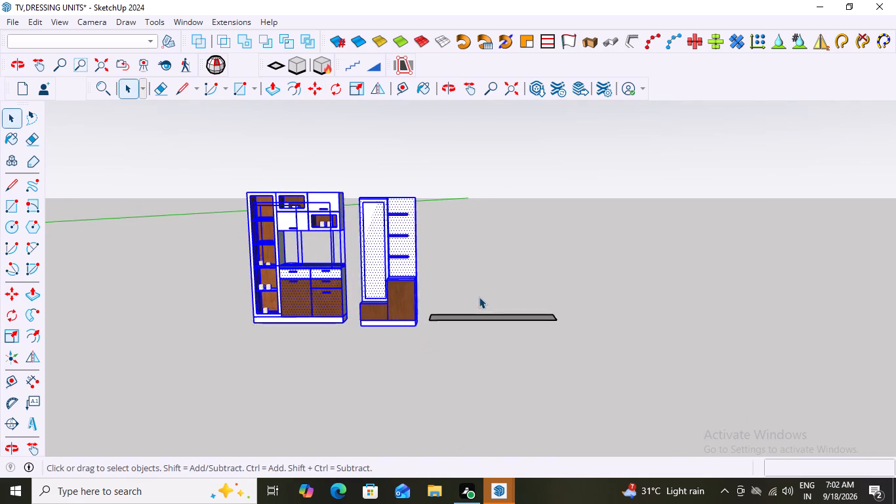
scroll(479, 297, "up", 1)
left_click(489, 266)
scroll(479, 341, "up", 3)
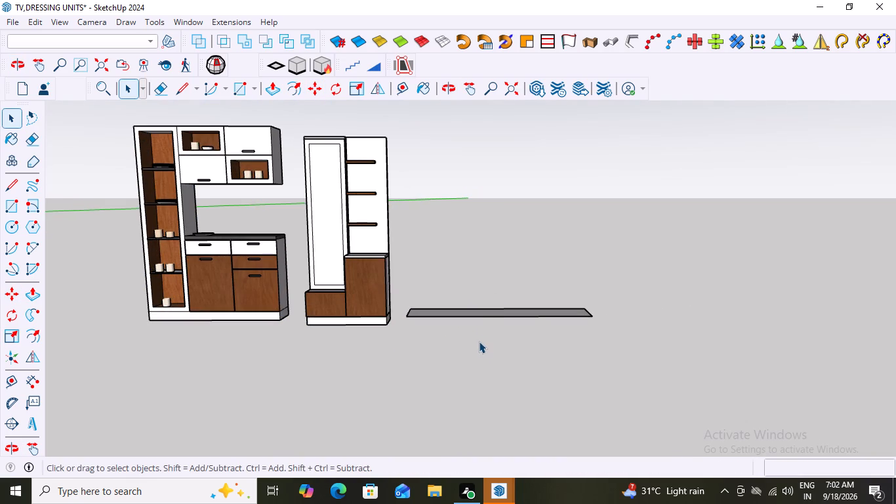
left_click(480, 309)
triple_click(483, 311)
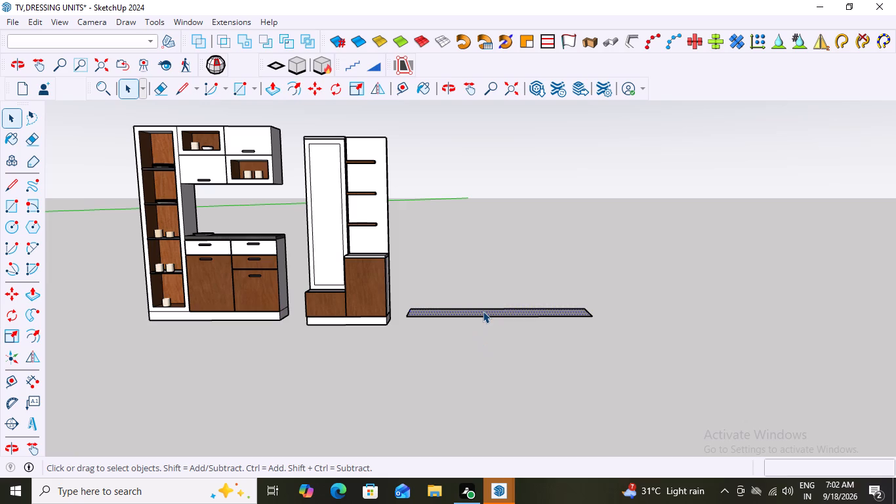
scroll(483, 311, "up", 6)
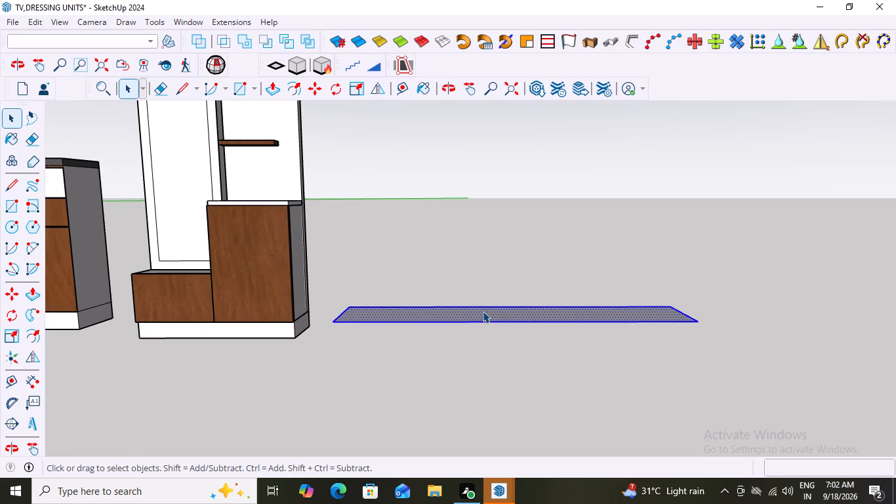
key("p")
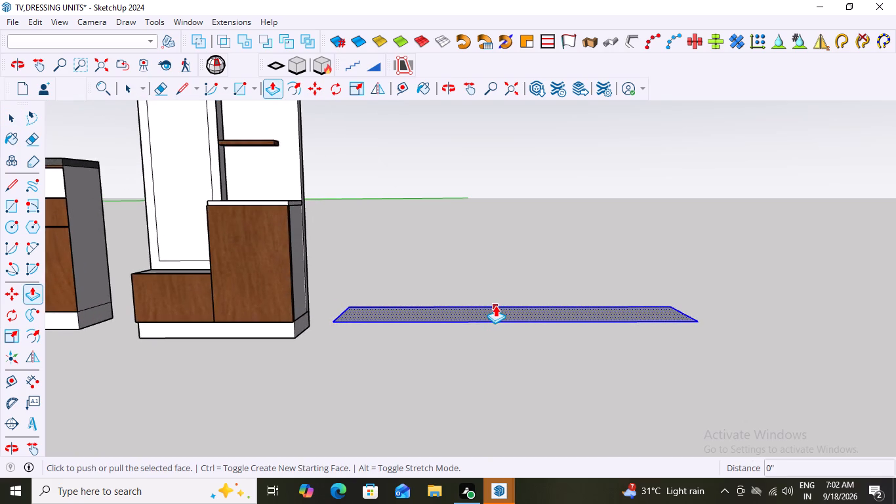
left_click(495, 305)
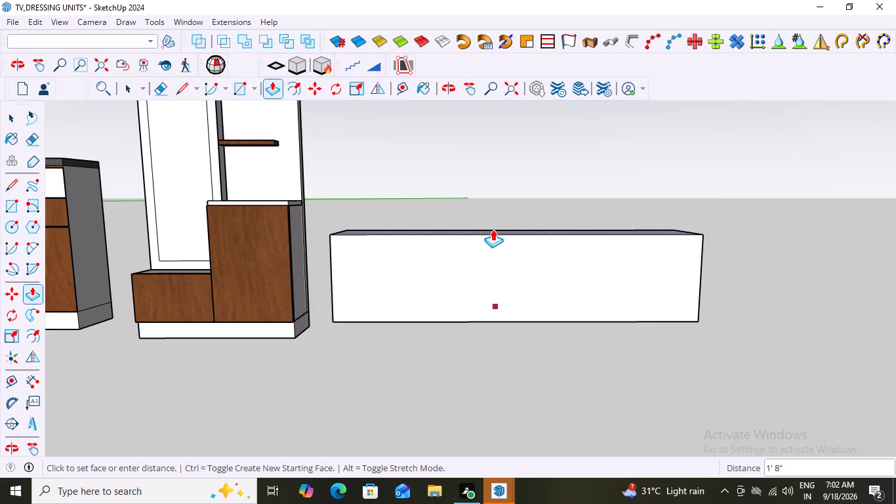
middle_click_drag(493, 229, 474, 392)
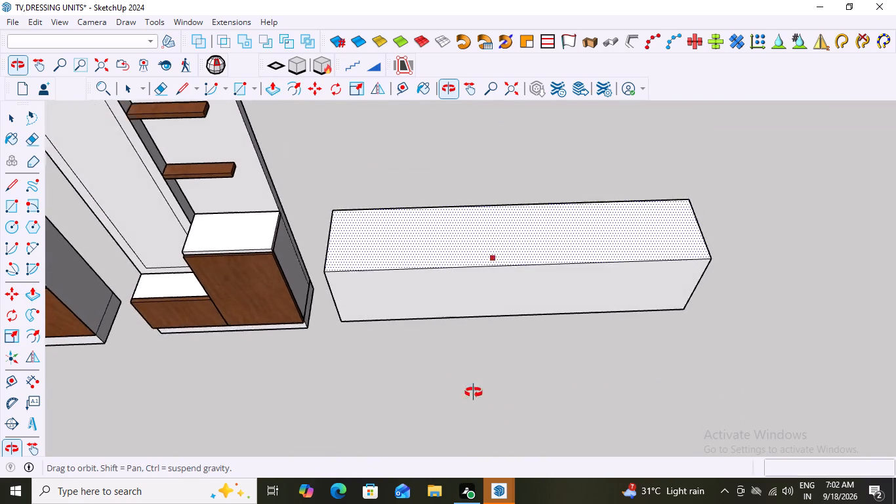
middle_click_drag(474, 392, 483, 375)
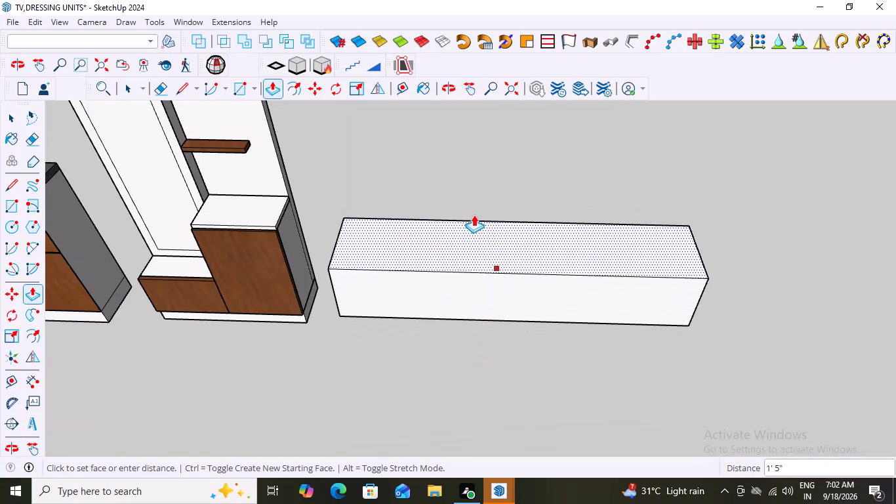
type("18")
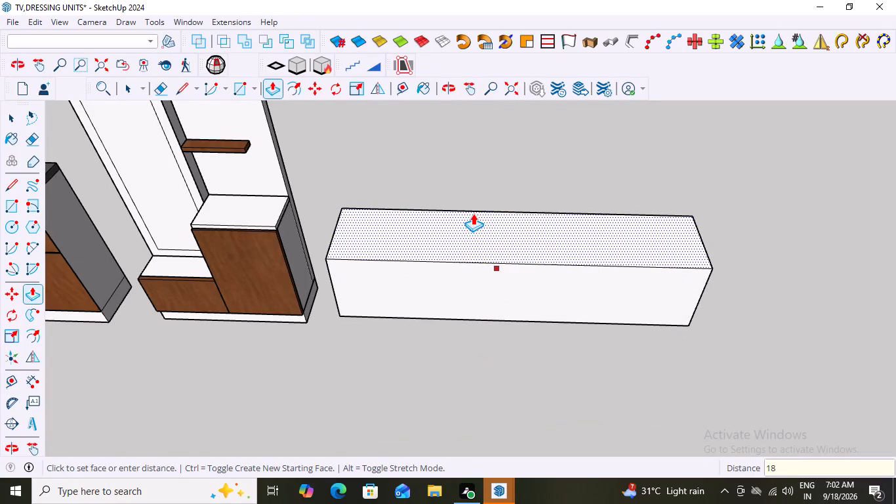
key("shift+quotedbl")
key("Return")
Select all connected faces and edges of the new box and make them a group.
middle_click_drag(497, 373, 611, 335)
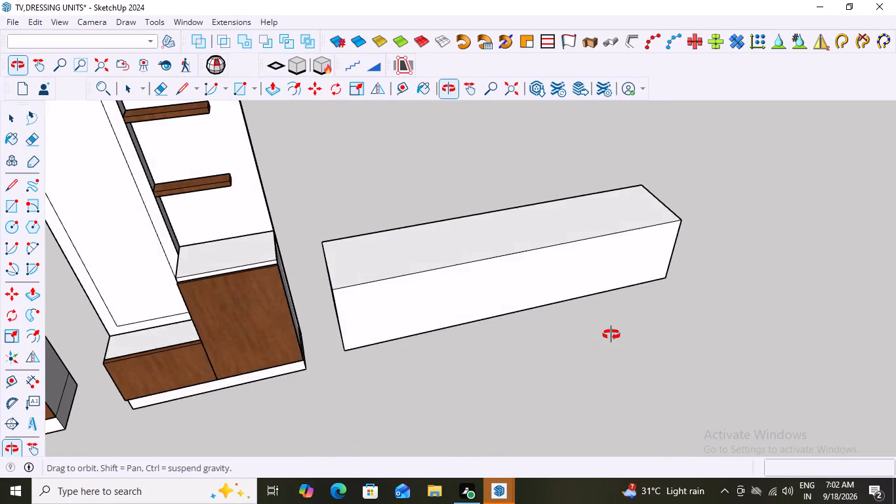
middle_click_drag(611, 335, 506, 325)
scroll(506, 325, "down", 4)
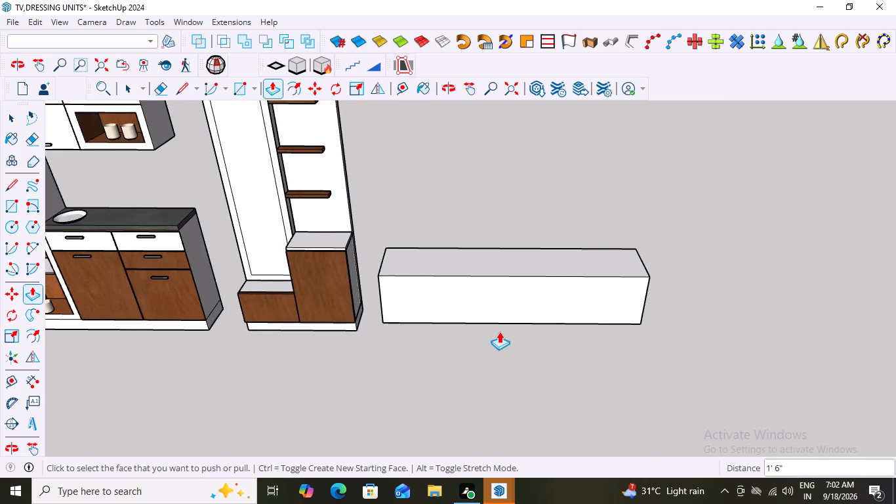
middle_click_drag(525, 335, 527, 266)
scroll(605, 402, "up", 3)
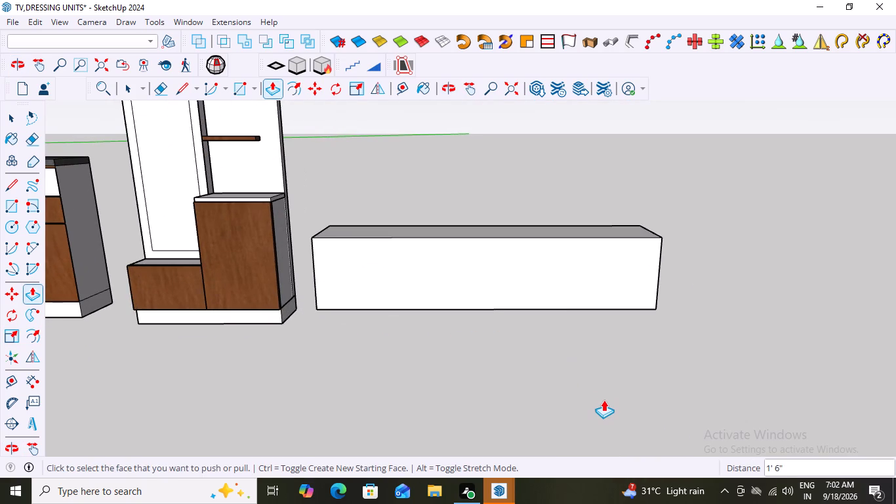
key("space")
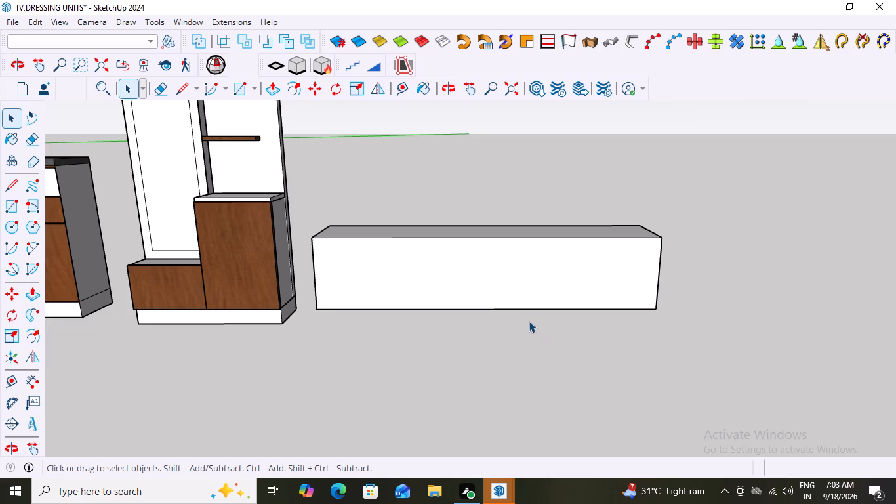
double_click(474, 282)
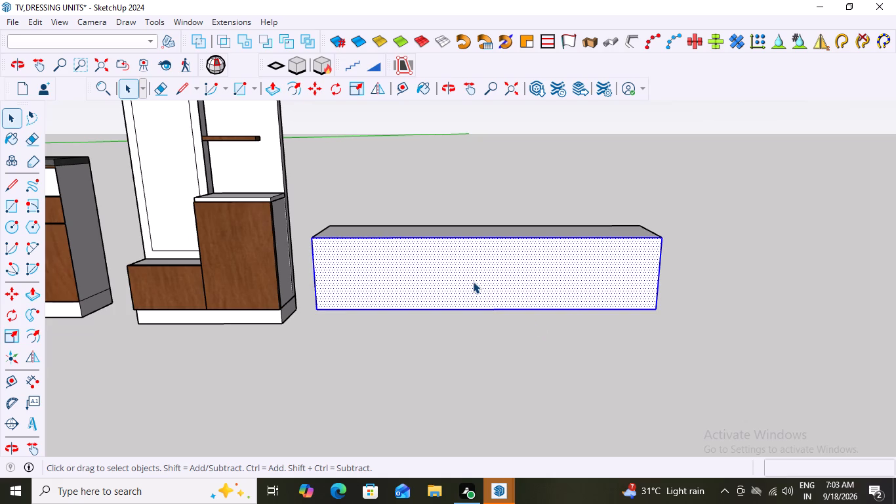
triple_click(473, 282)
left_click(473, 282)
right_click(473, 282)
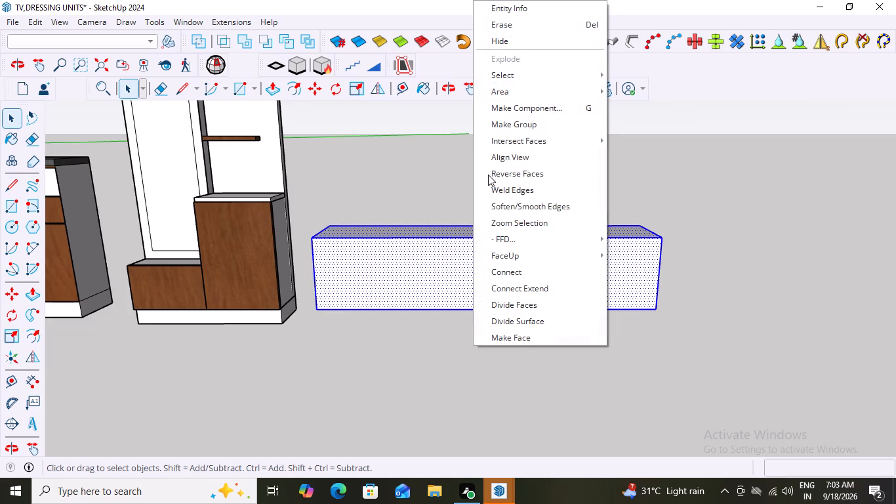
left_click(523, 126)
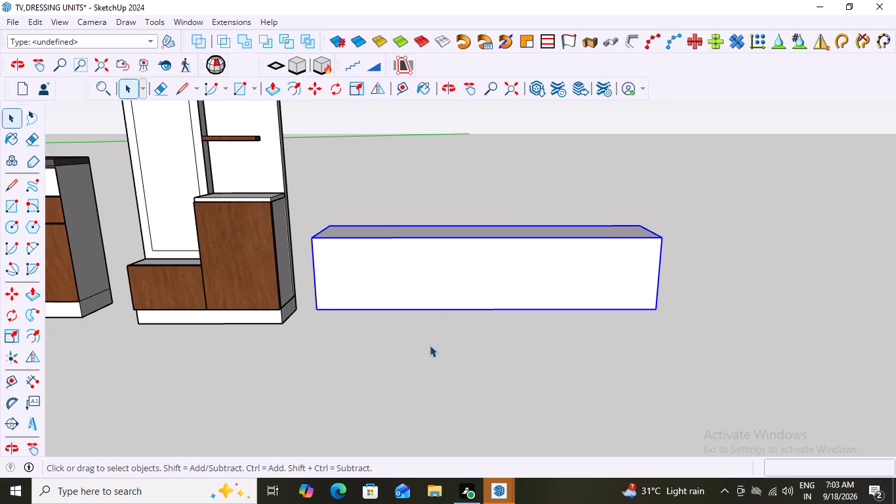
left_click(430, 345)
Inside the box group, copy the front face's vertical end edge nearest the dressing unit 24" along the front bottom edge.
middle_click_drag(464, 261, 491, 360)
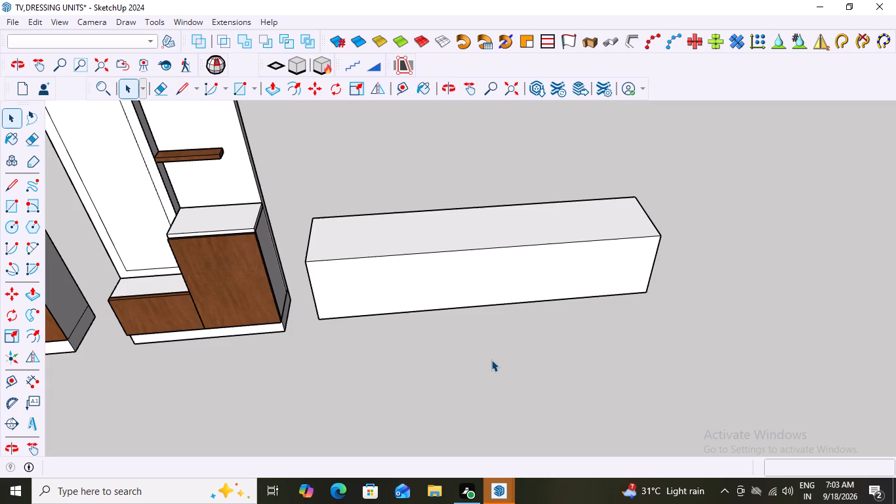
middle_click_drag(479, 367, 443, 255)
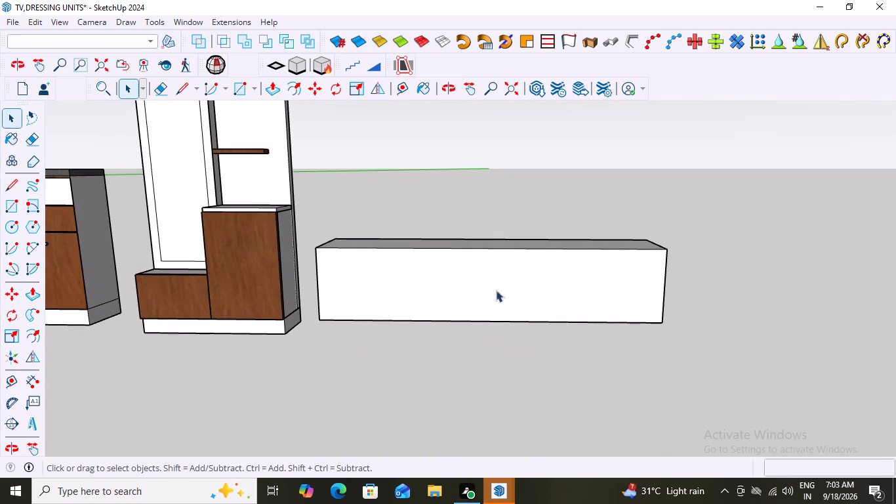
scroll(649, 301, "down", 8)
scroll(506, 287, "up", 8)
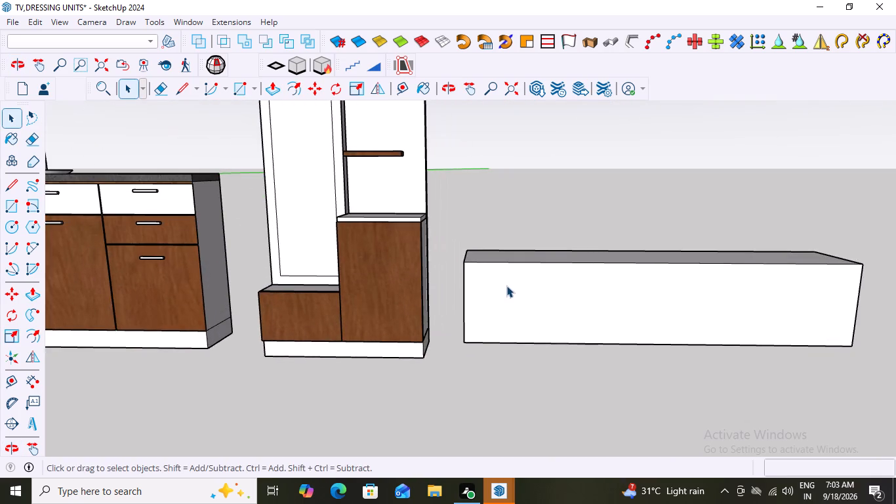
scroll(506, 285, "down", 6)
scroll(669, 348, "up", 4)
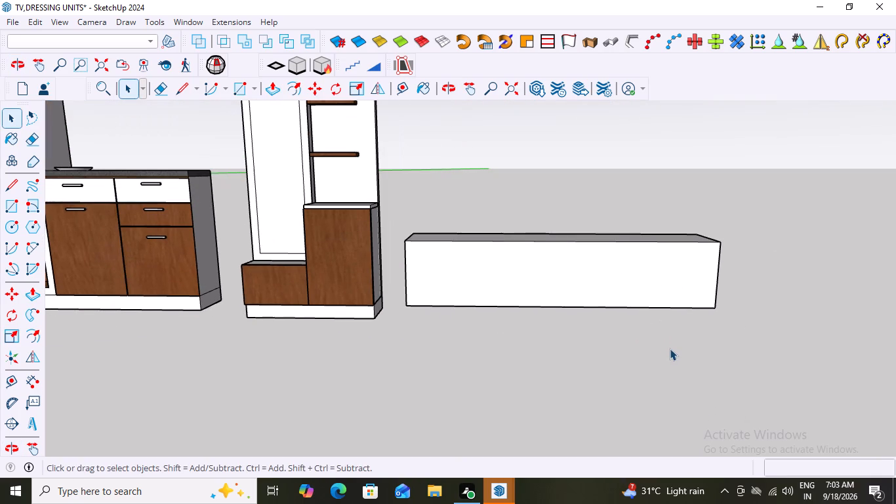
triple_click(405, 264)
triple_click(405, 264)
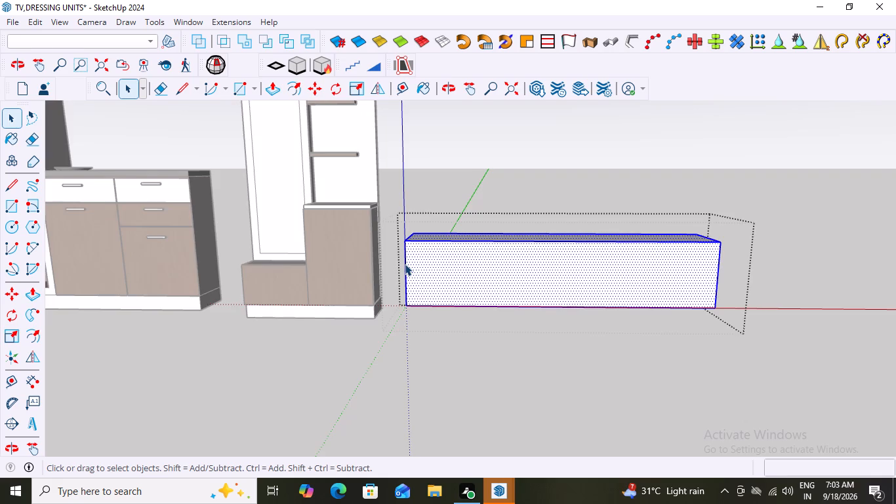
double_click(405, 264)
left_click(398, 320)
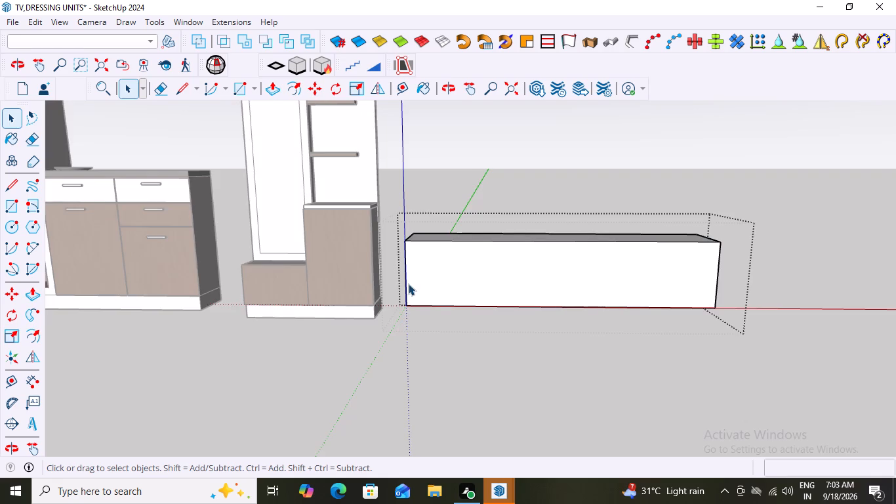
left_click(404, 276)
scroll(420, 327, "up", 6)
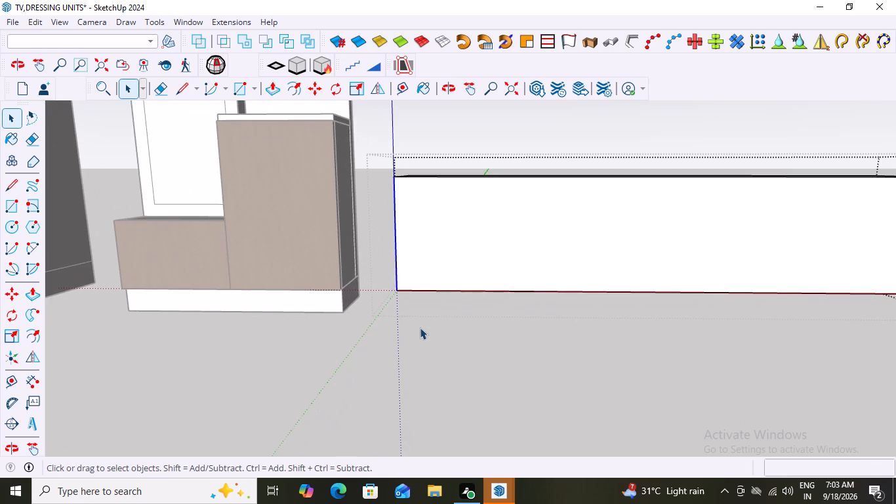
key("m")
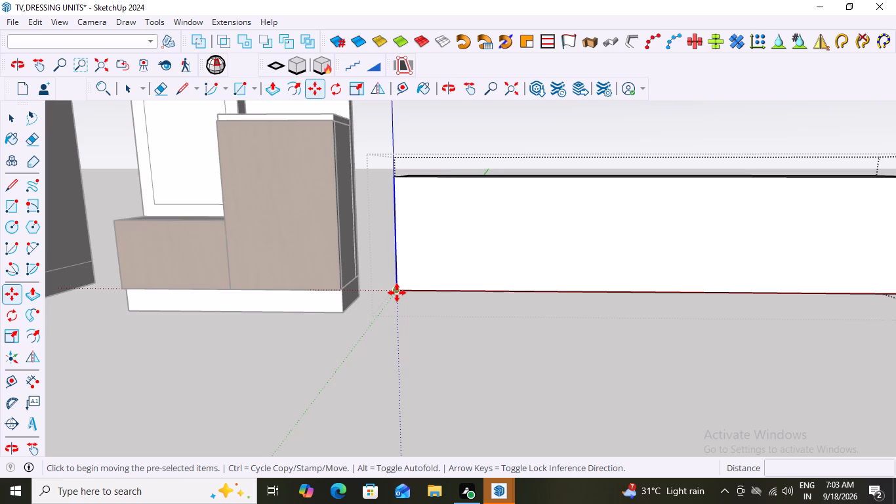
left_click(397, 293)
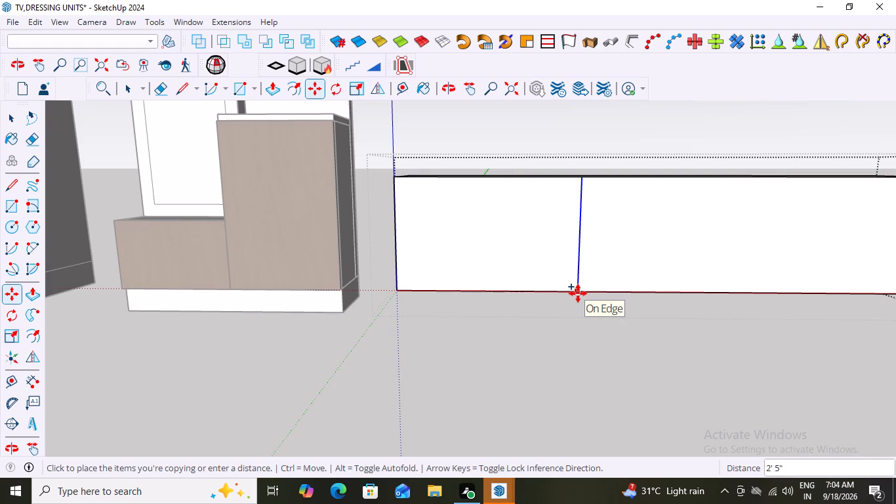
type("24")
key("shift+quotedbl")
key("Return")
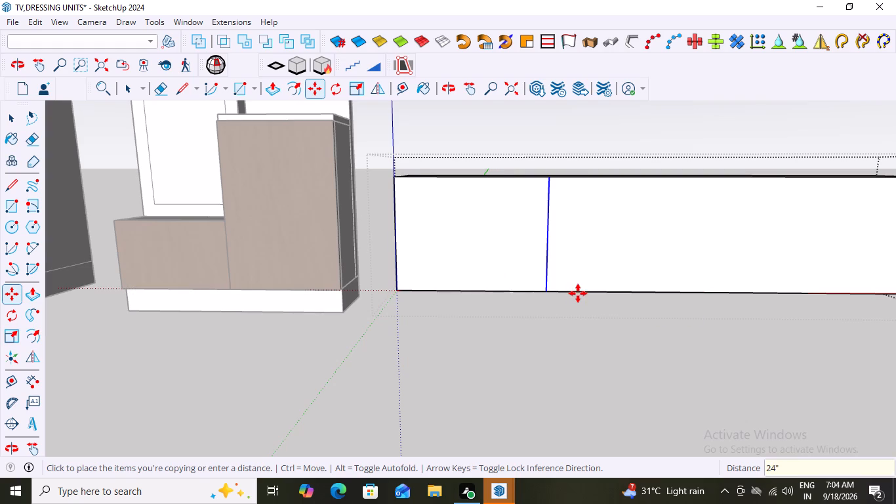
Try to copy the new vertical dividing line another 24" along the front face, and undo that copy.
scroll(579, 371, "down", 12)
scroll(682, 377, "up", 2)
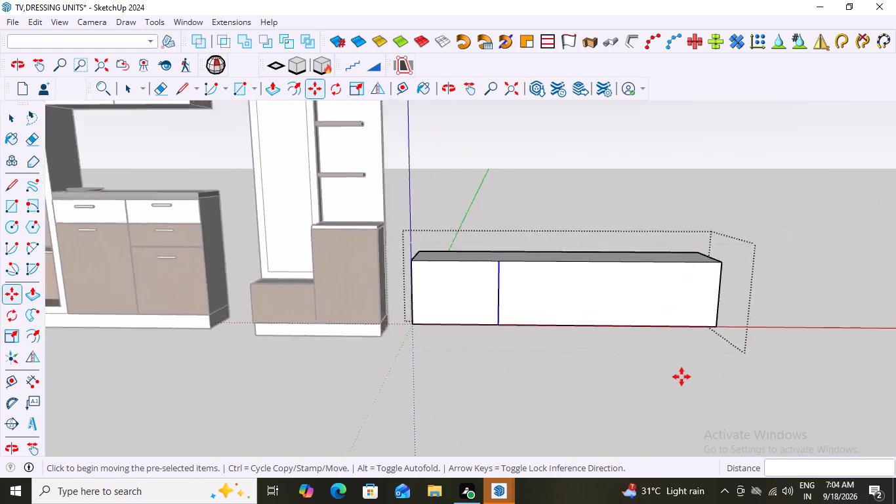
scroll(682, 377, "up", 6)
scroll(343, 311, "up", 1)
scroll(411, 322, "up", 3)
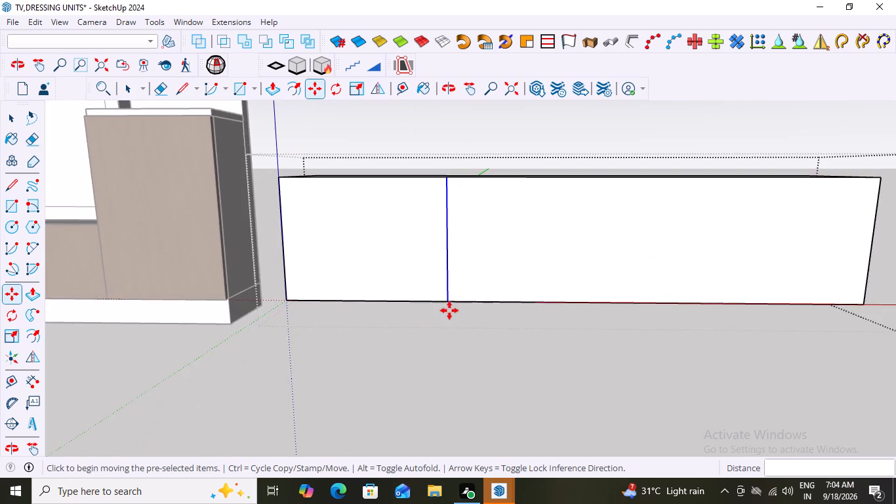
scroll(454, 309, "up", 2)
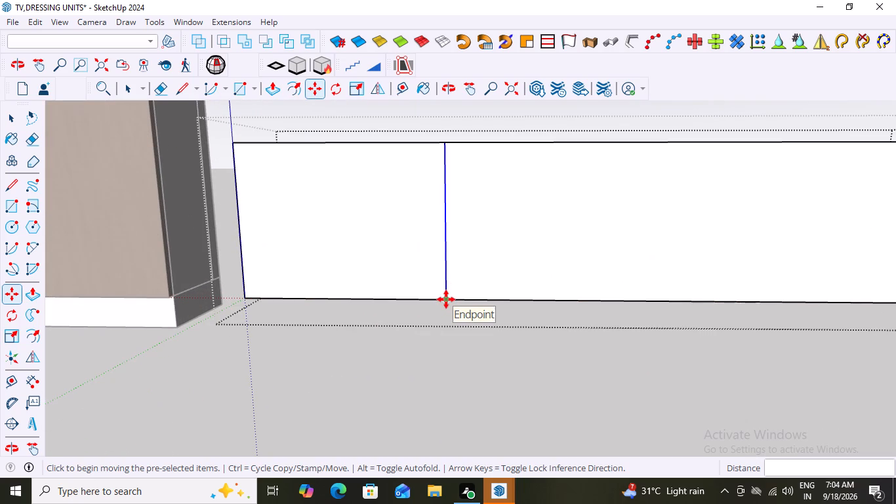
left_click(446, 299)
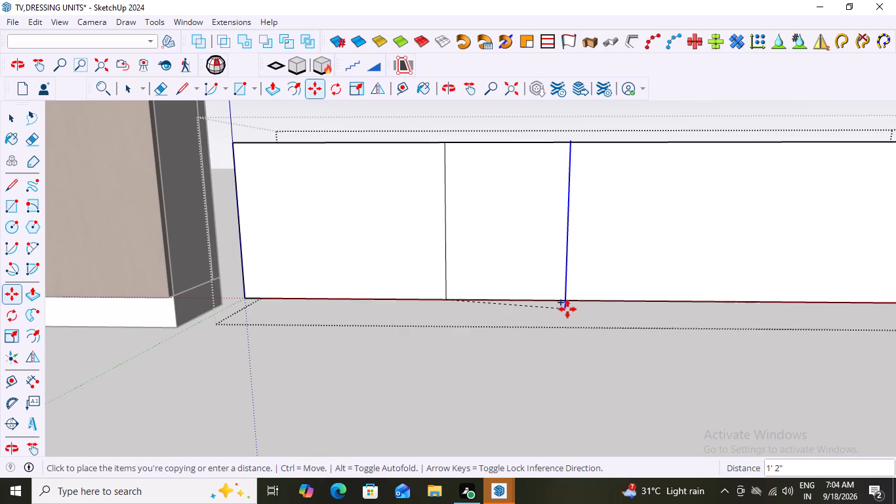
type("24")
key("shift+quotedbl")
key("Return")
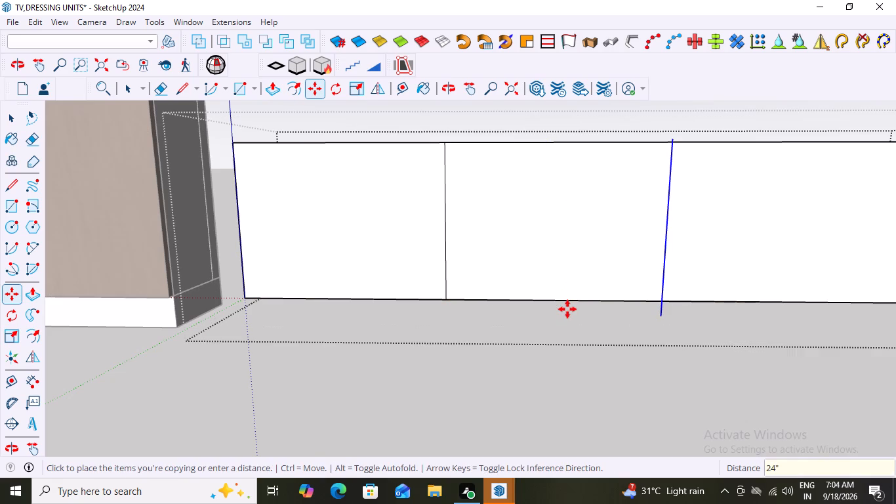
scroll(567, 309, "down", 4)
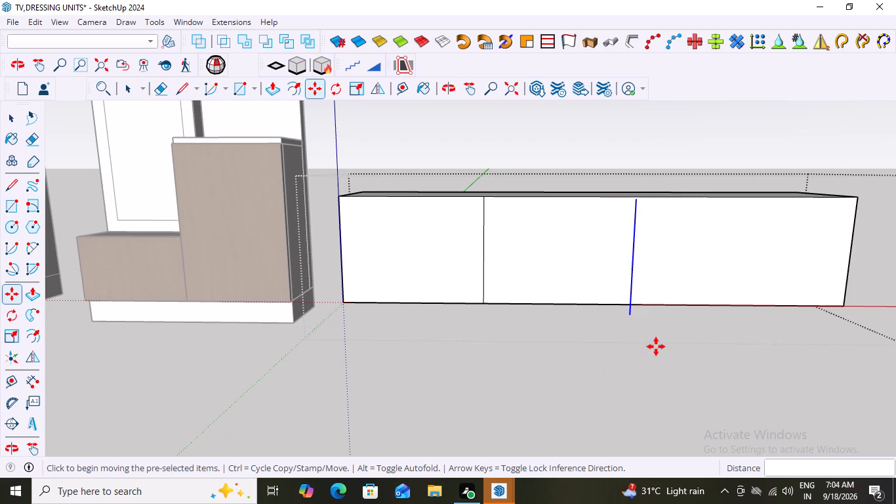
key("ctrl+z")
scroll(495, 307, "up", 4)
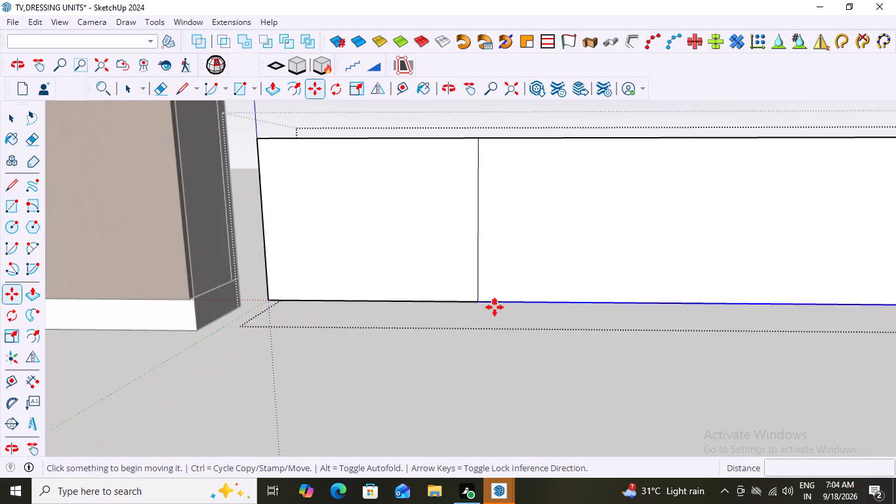
Copy the low unit's vertical dividing line another 24" along the front bottom edge, away from the dressing unit.
key("space")
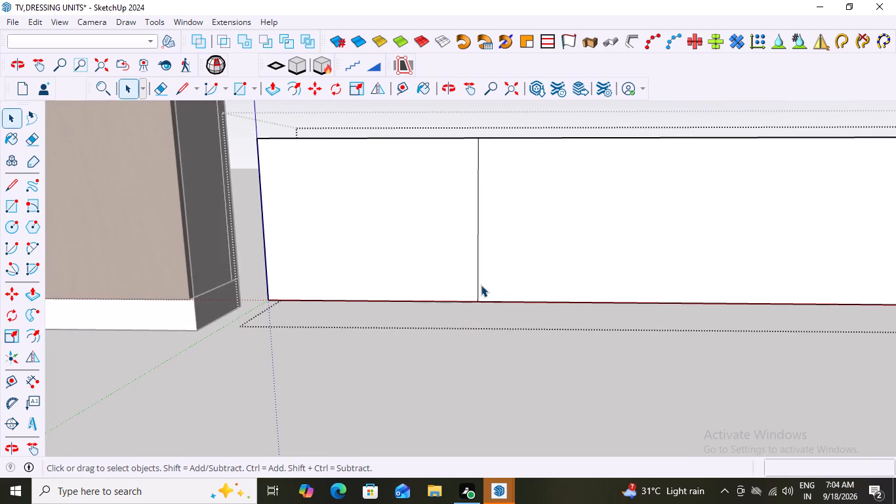
left_click(477, 289)
scroll(476, 321, "up", 3)
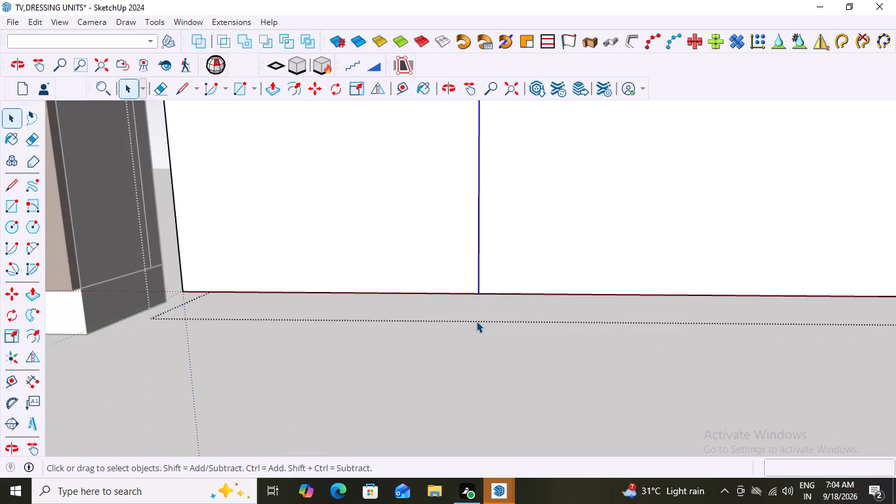
key("m")
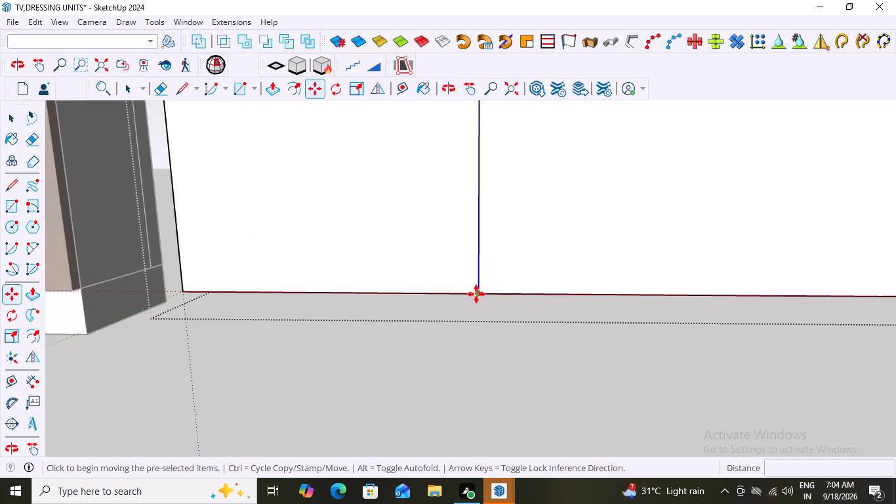
left_click(478, 293)
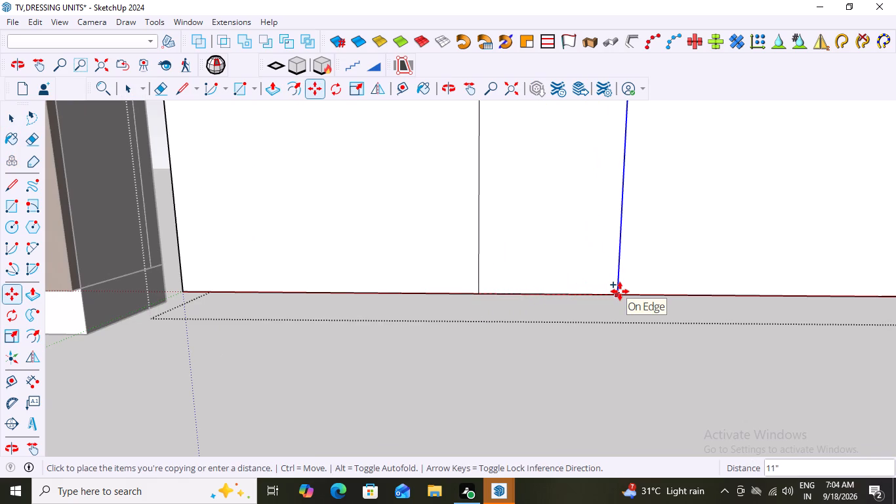
type("24")
key("shift+quotedbl")
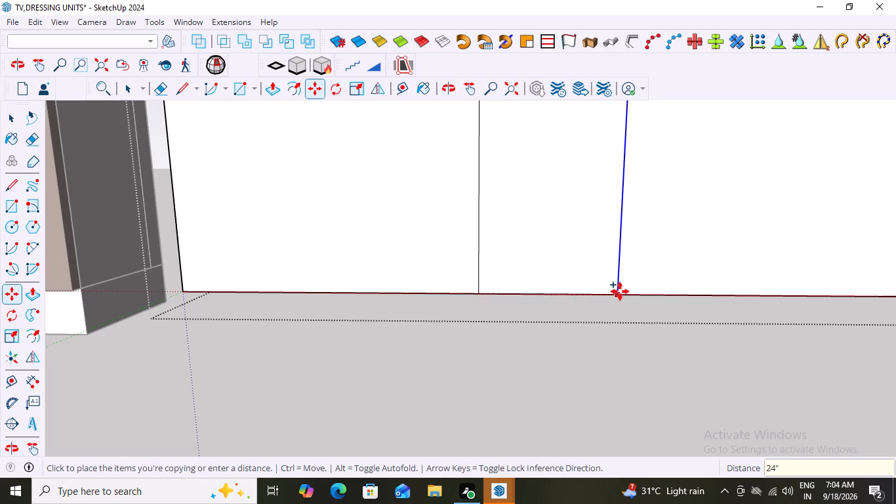
key("Return")
Copy the second dividing line 18" further along the front bottom edge and leave the box group.
scroll(609, 360, "down", 5)
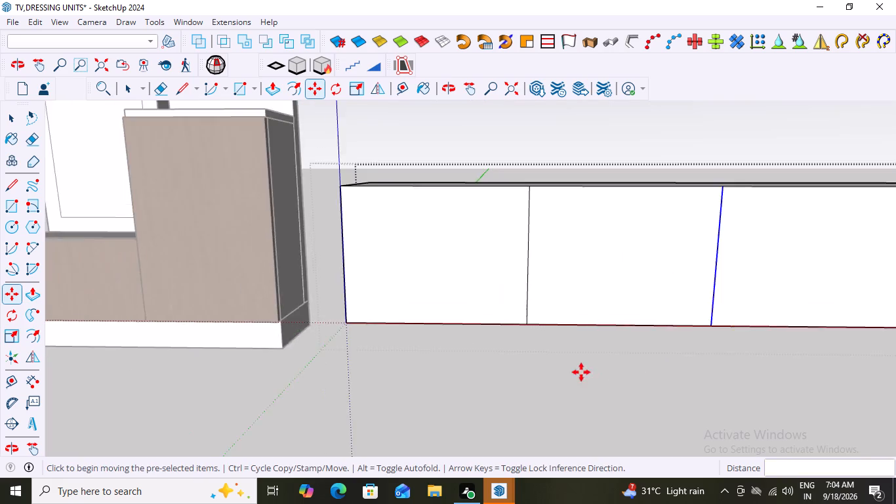
scroll(581, 372, "down", 8)
scroll(868, 400, "up", 8)
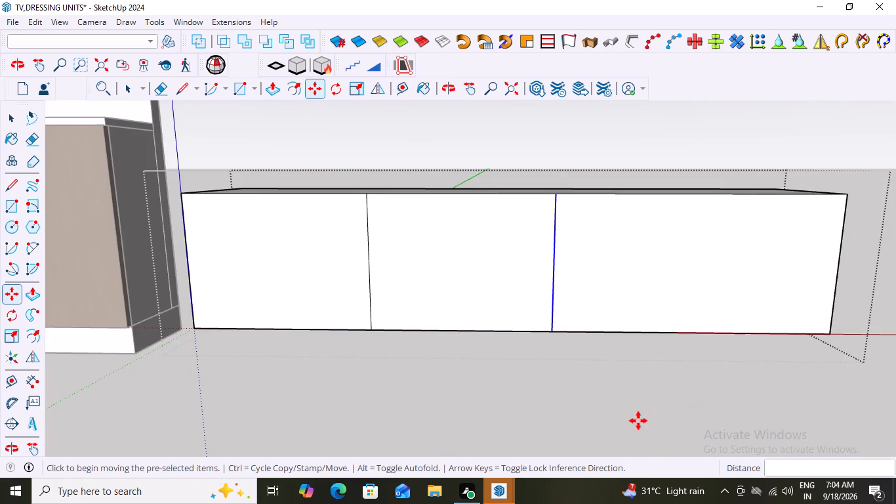
scroll(545, 316, "up", 4)
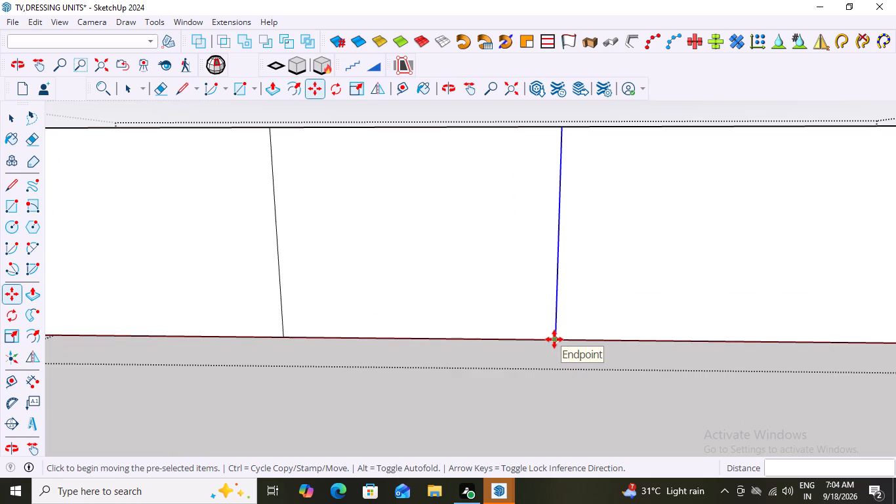
left_click(554, 339)
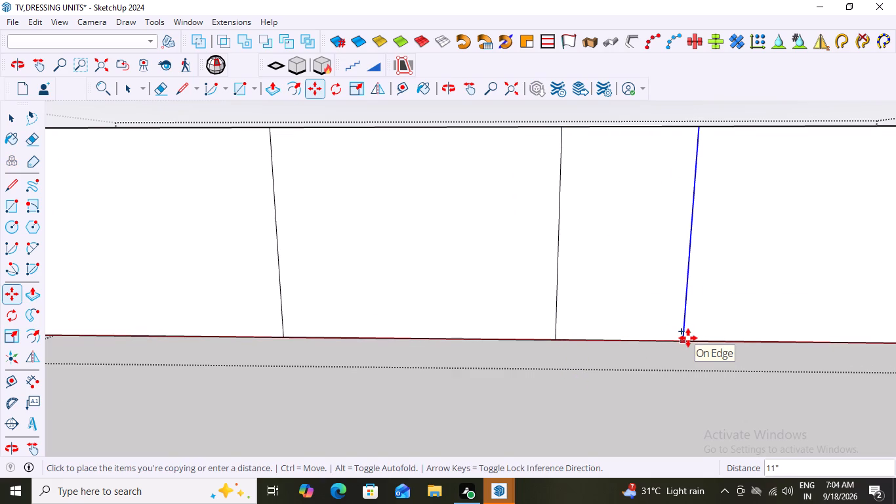
key("1")
key("8")
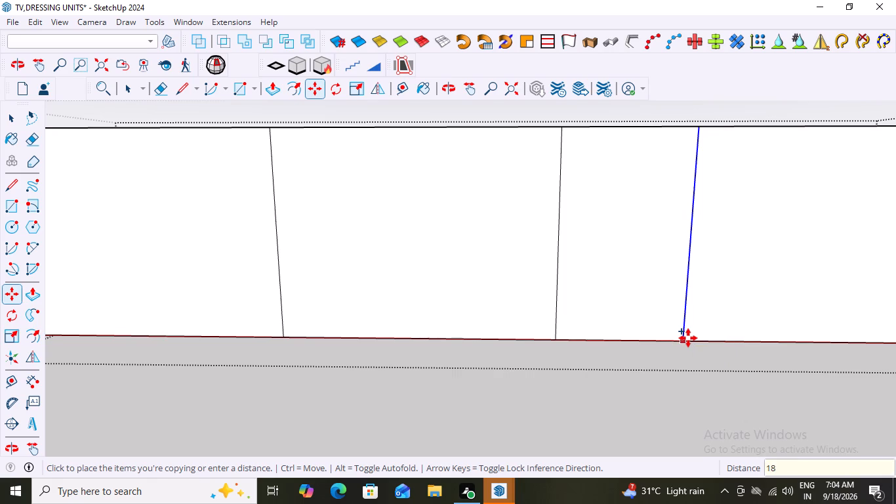
key("shift+quotedbl")
key("Return")
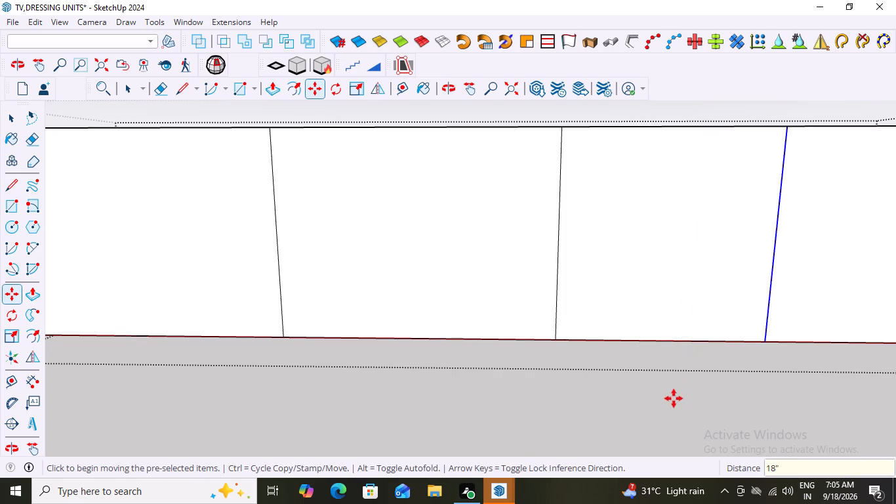
key("space")
left_click(647, 417)
Examine the low unit's divided front and its placement beside the dressing unit from several angles.
scroll(577, 366, "down", 13)
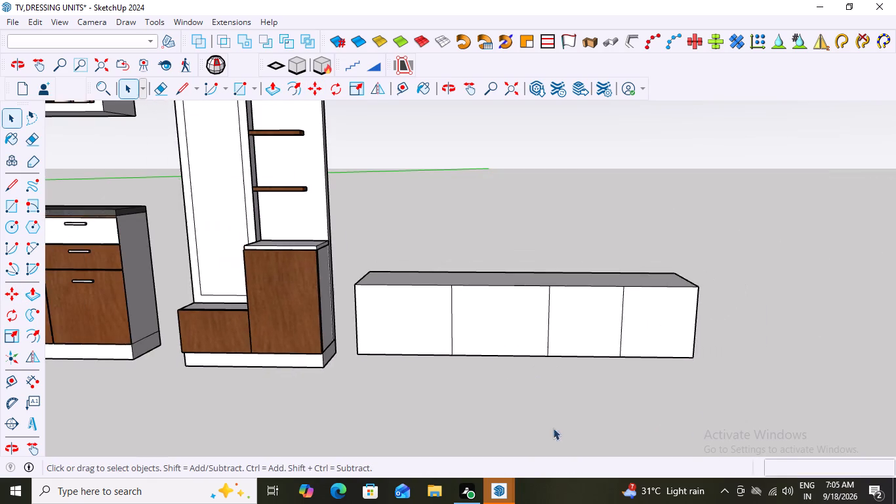
middle_click_drag(644, 396, 643, 369)
scroll(496, 366, "up", 2)
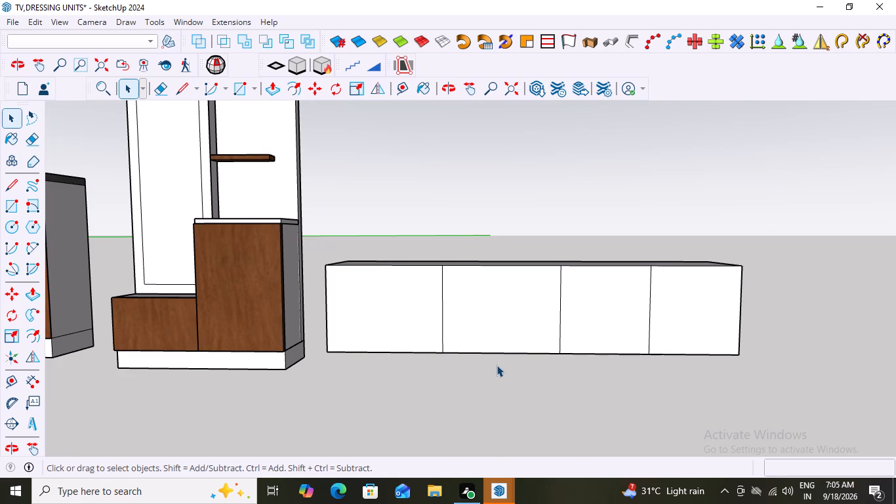
middle_click_drag(561, 323, 411, 324)
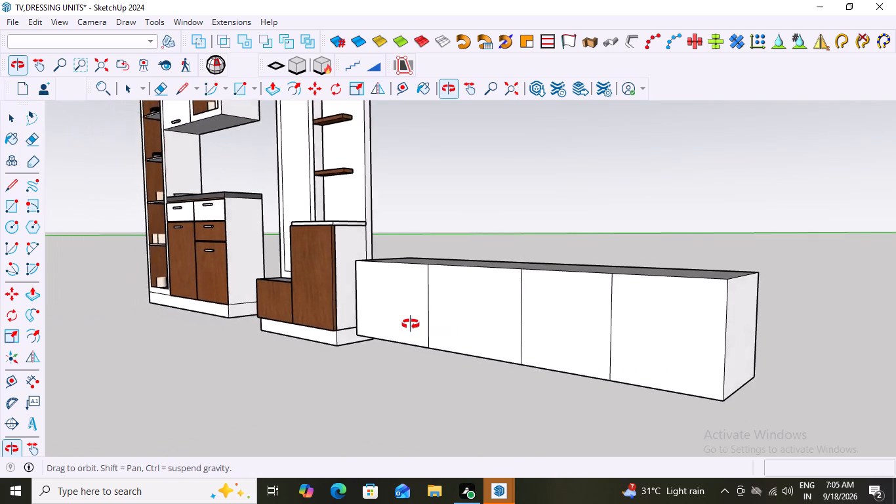
middle_click_drag(411, 324, 409, 324)
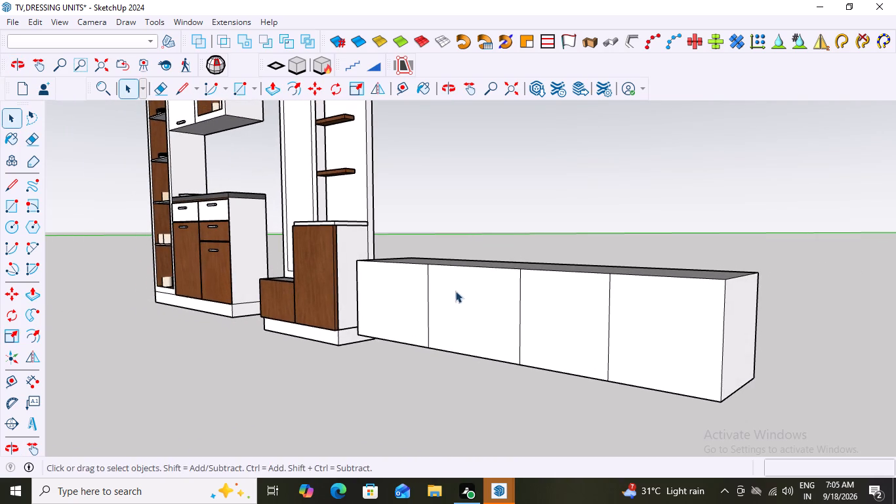
middle_click_drag(426, 329, 523, 335)
scroll(531, 335, "up", 6)
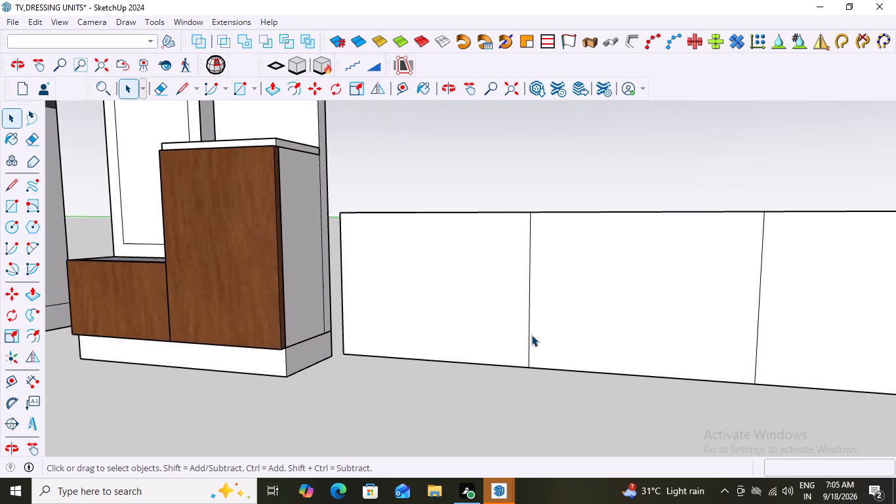
middle_click_drag(534, 335, 564, 345)
scroll(558, 350, "down", 7)
middle_click_drag(566, 397, 591, 398)
scroll(555, 325, "up", 5)
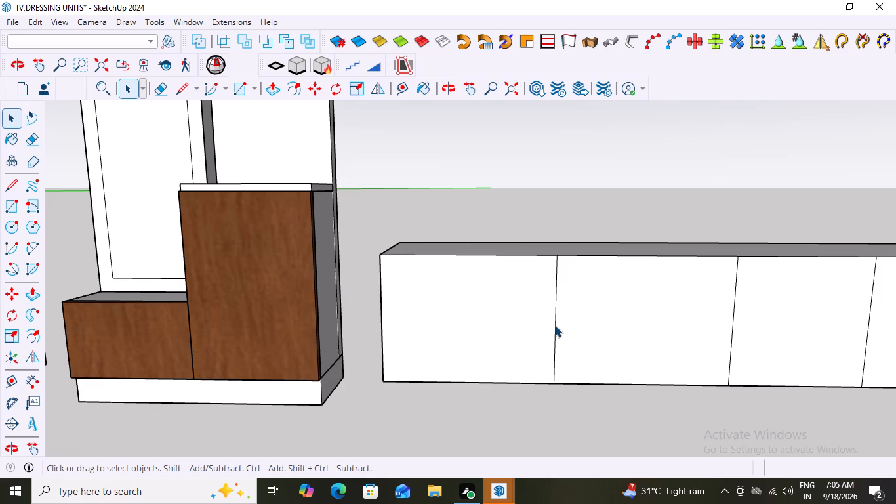
scroll(555, 325, "down", 6)
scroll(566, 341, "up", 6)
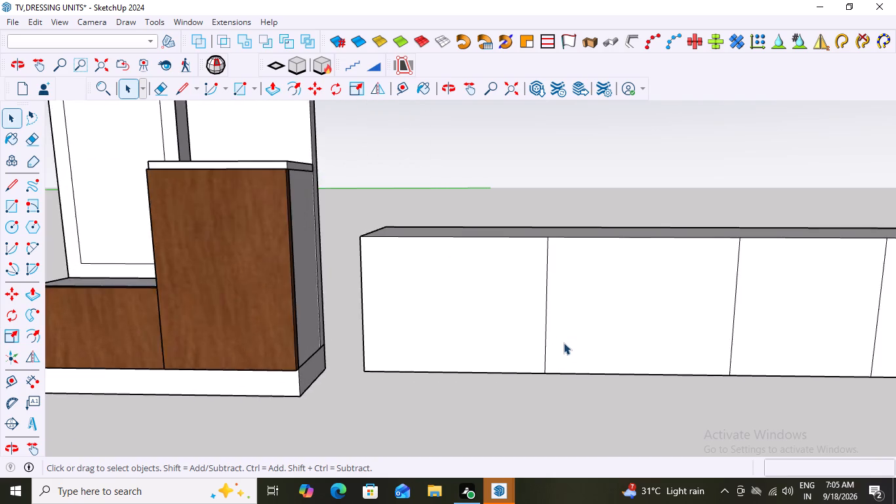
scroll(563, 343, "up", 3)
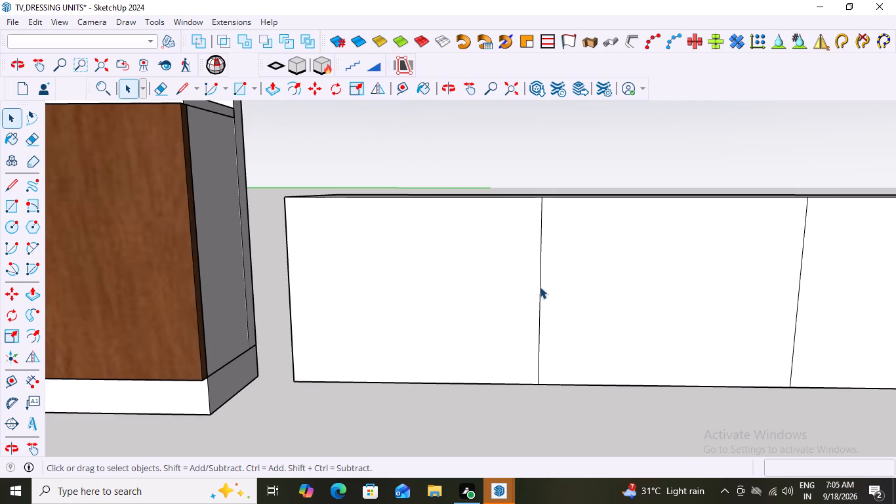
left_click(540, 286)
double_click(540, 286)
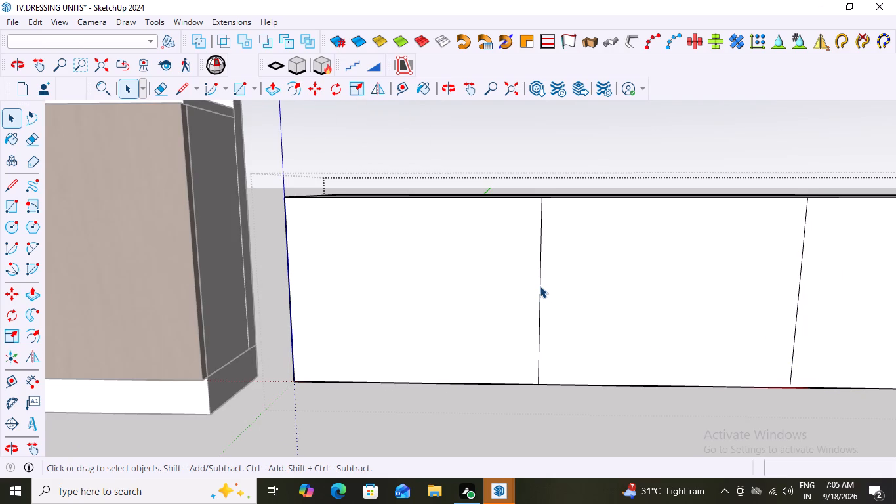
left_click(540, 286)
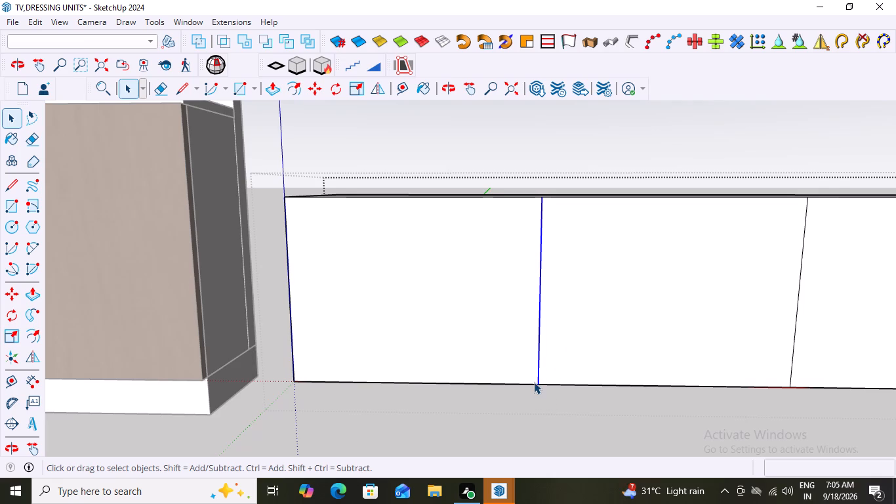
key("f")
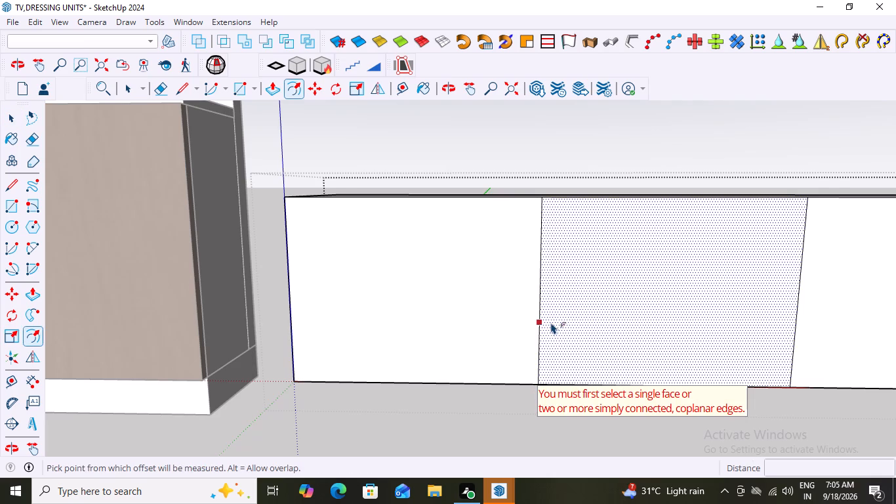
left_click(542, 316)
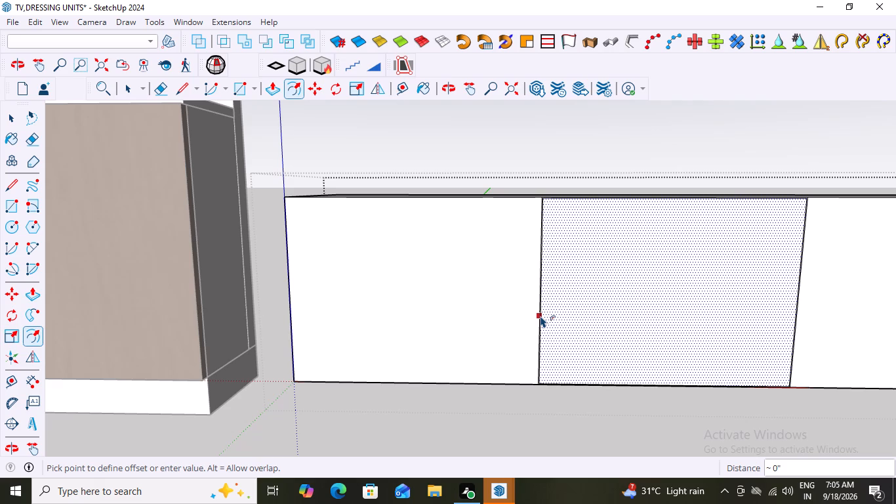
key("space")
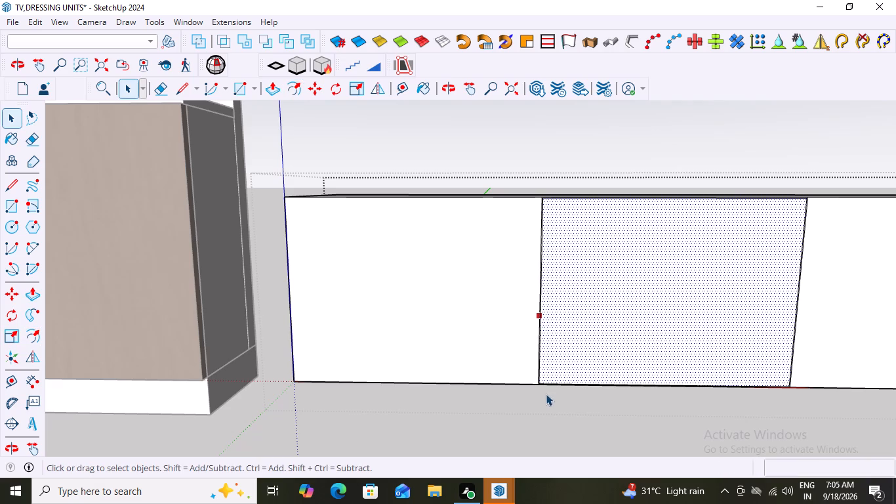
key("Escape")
Inside the low unit's group, offset the outline of the second 24" front section inward by 3mm.
scroll(545, 394, "up", 2)
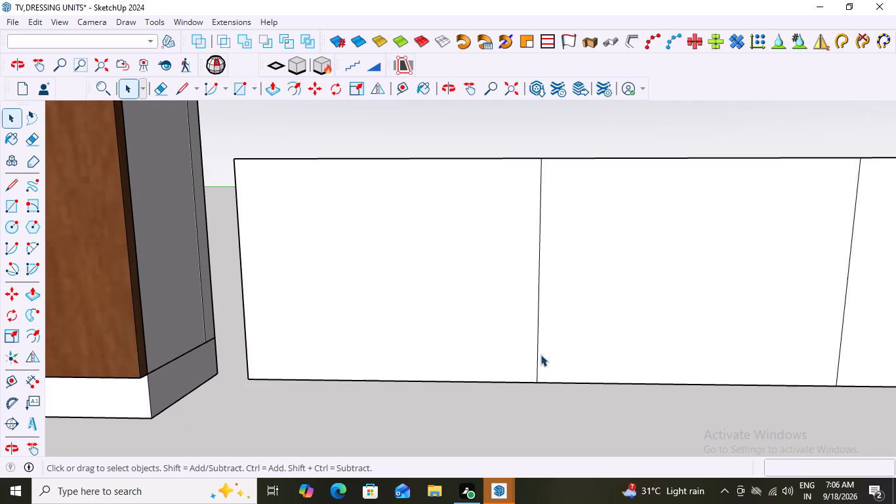
left_click(535, 351)
double_click(535, 351)
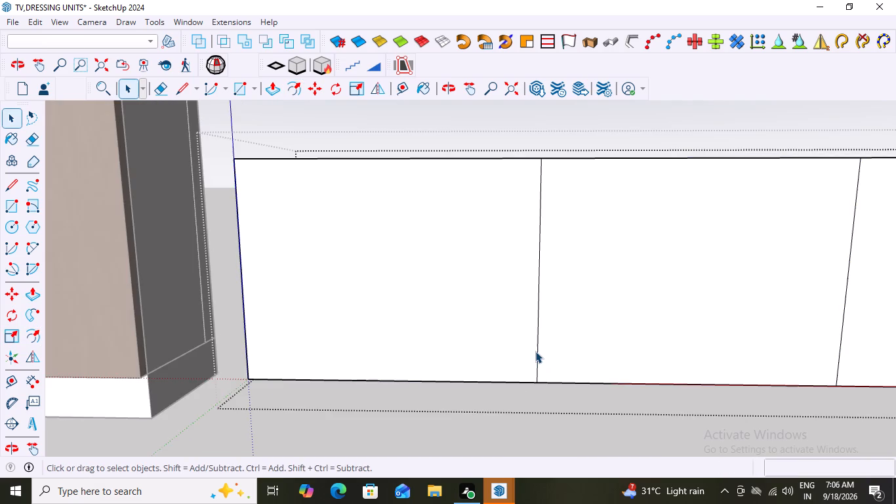
left_click(537, 352)
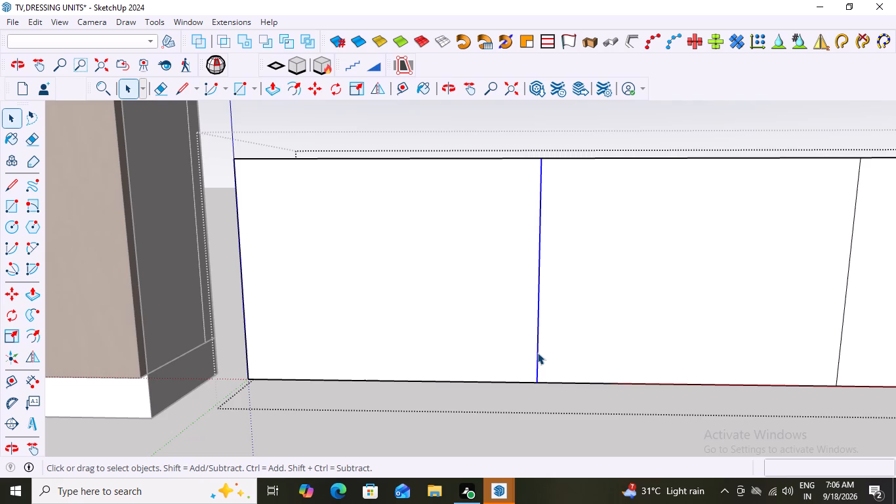
key("m")
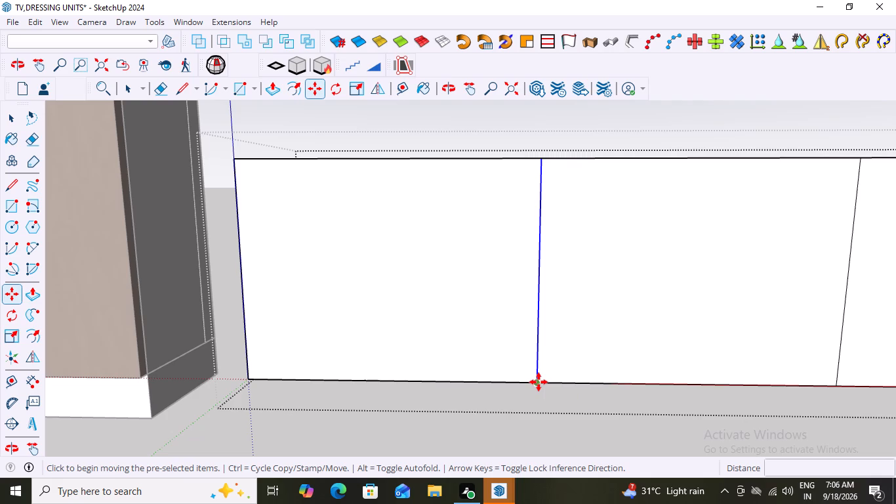
key("space")
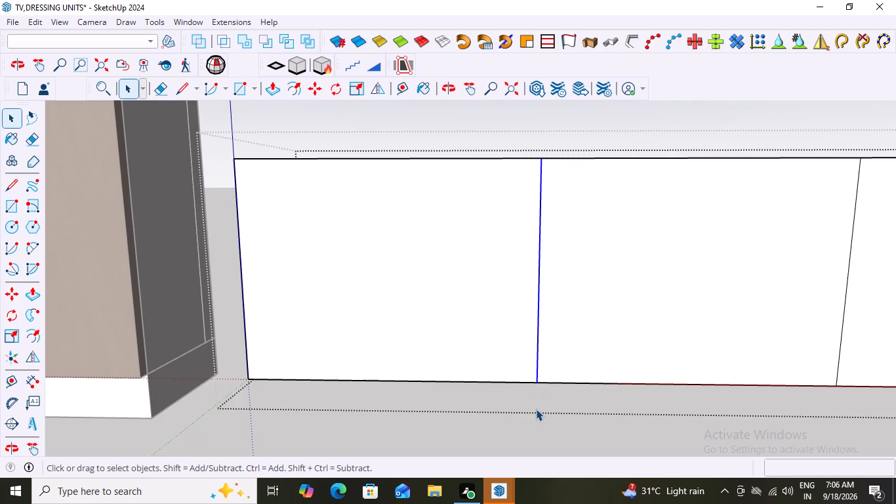
key("f")
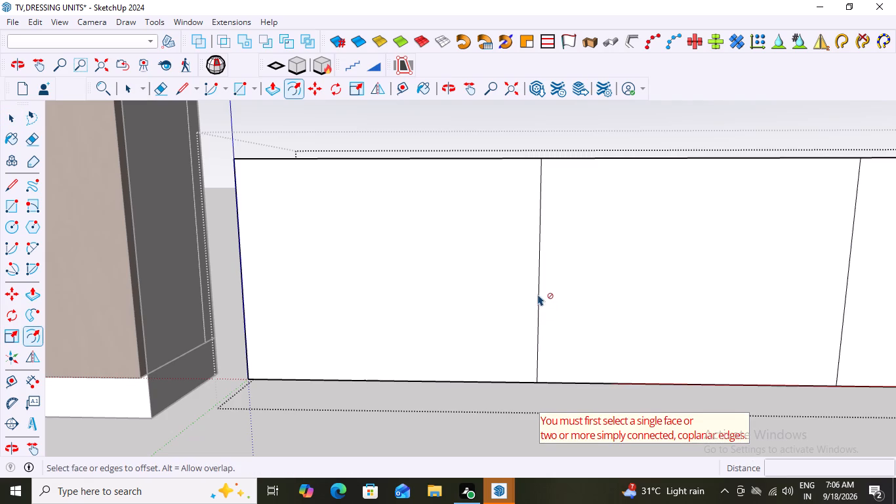
left_click(542, 303)
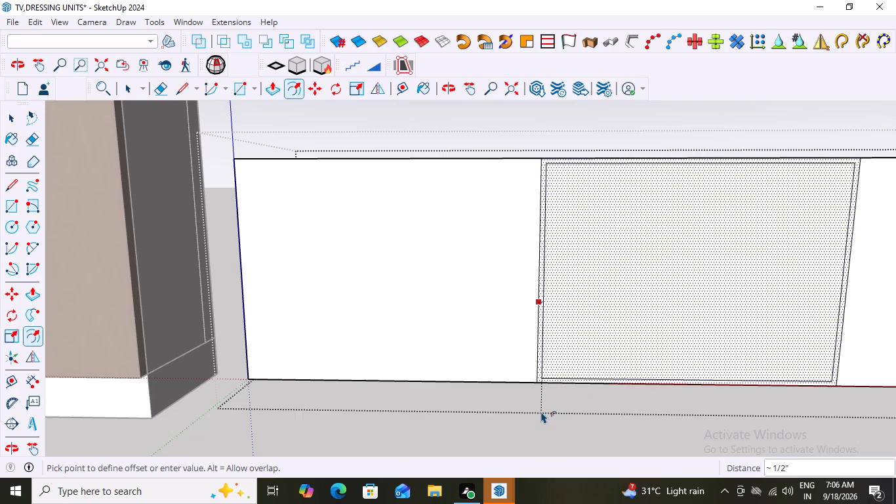
key("3")
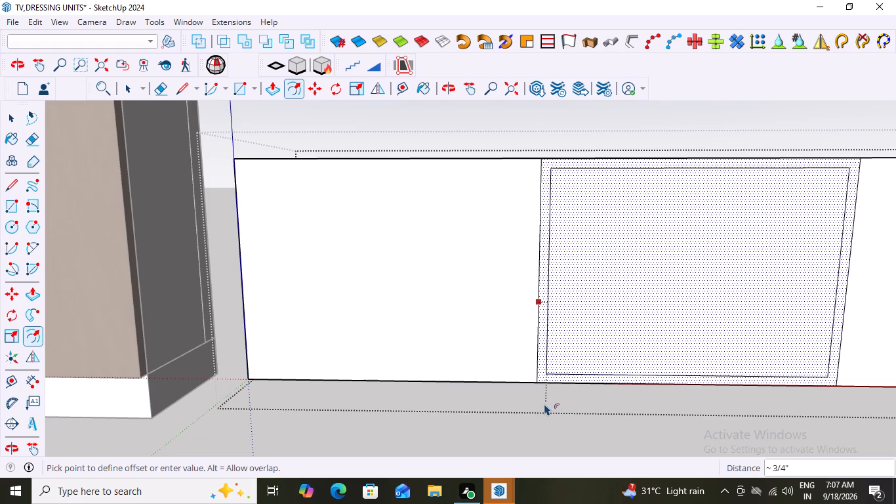
key("3")
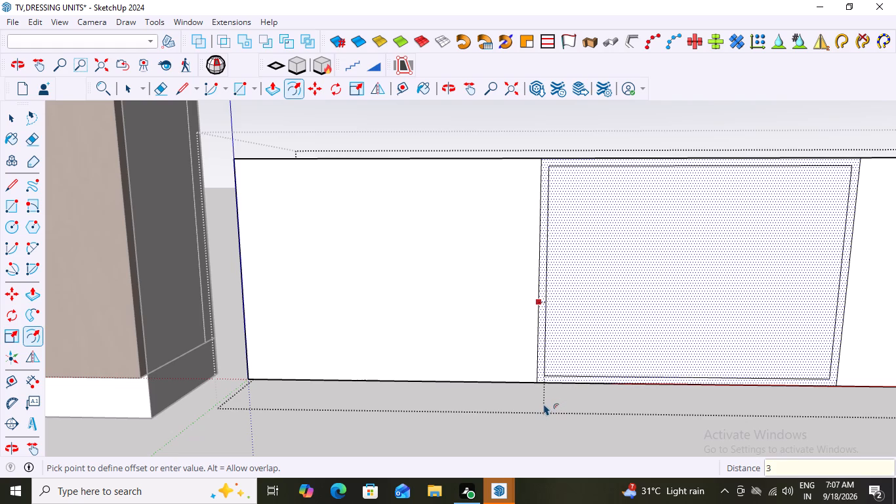
type("mm")
key("Return")
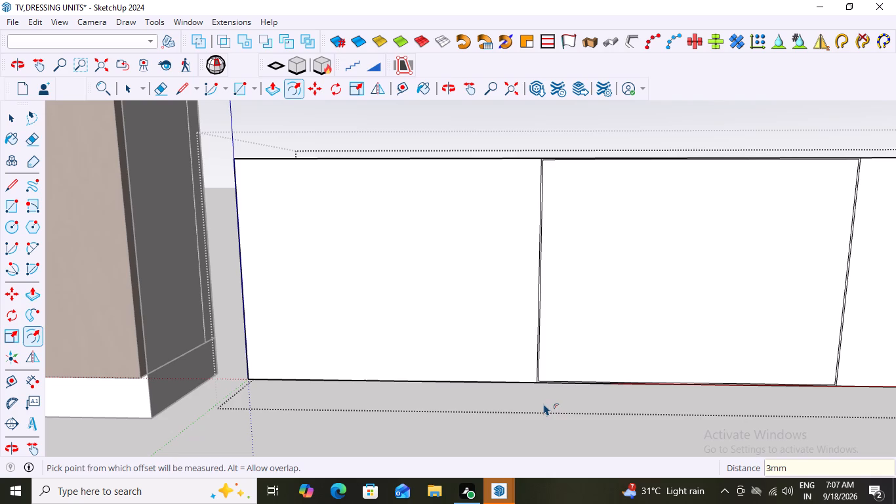
Examine the low unit's front sections, the 3mm outline and the edges beside the dressing unit from several angles.
scroll(737, 421, "up", 4)
scroll(702, 393, "down", 4)
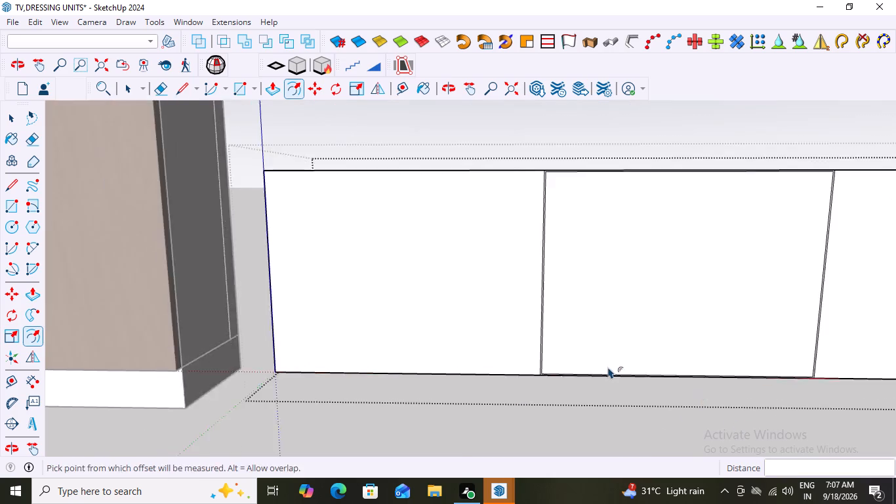
scroll(608, 367, "down", 4)
scroll(830, 411, "up", 3)
scroll(805, 406, "down", 6)
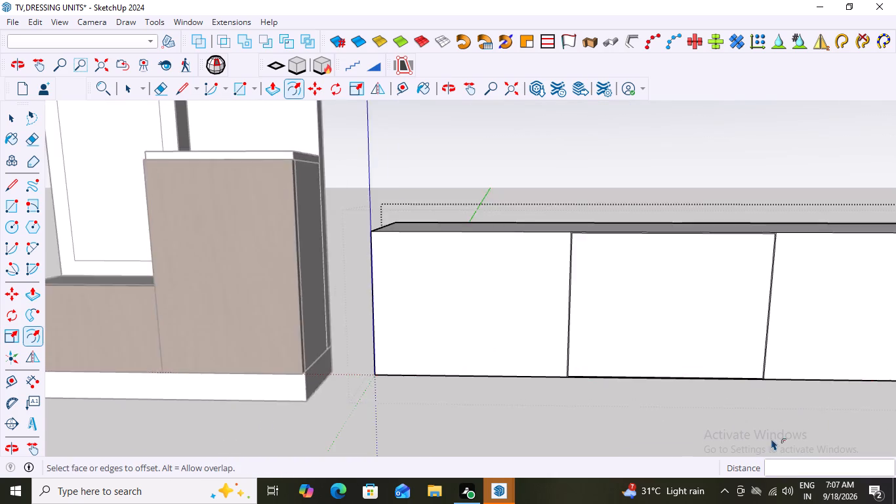
middle_click_drag(801, 424, 818, 411)
scroll(687, 406, "up", 5)
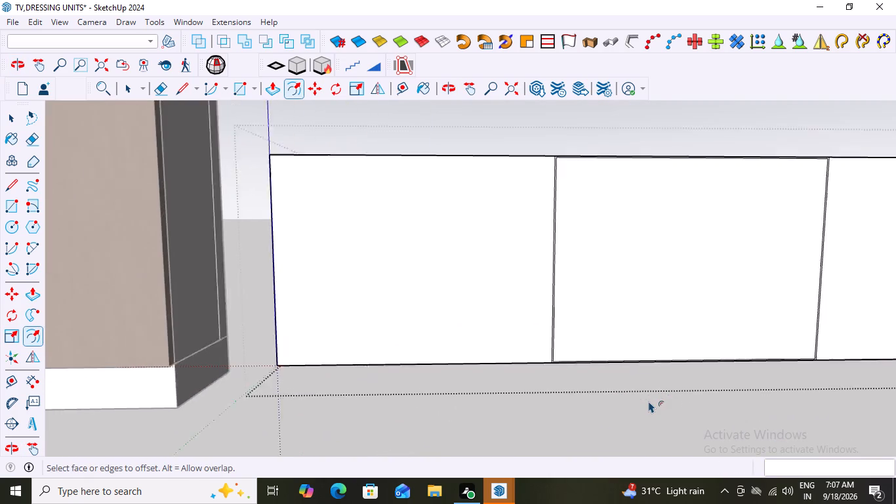
scroll(649, 401, "up", 1)
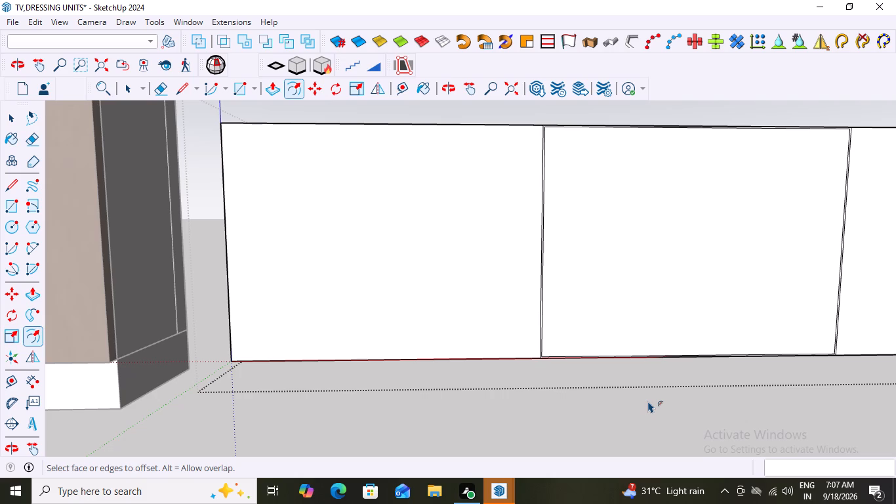
scroll(623, 405, "down", 7)
scroll(602, 283, "up", 7)
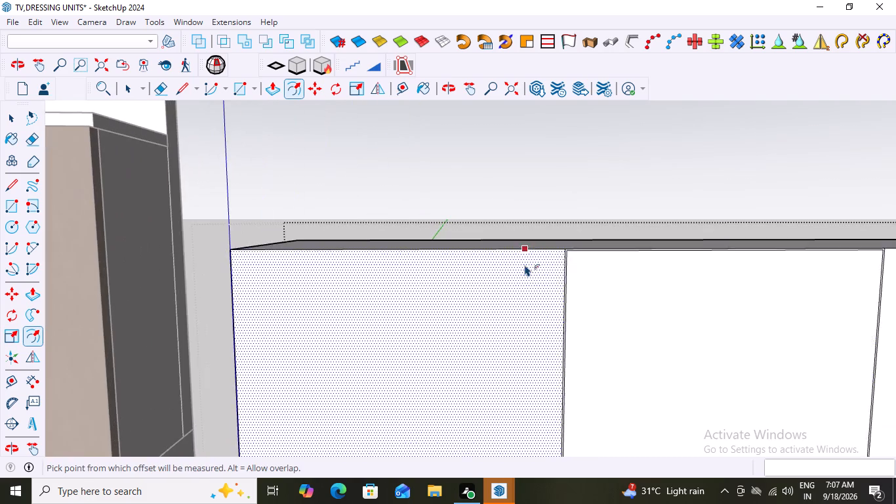
scroll(525, 264, "up", 6)
scroll(525, 263, "down", 9)
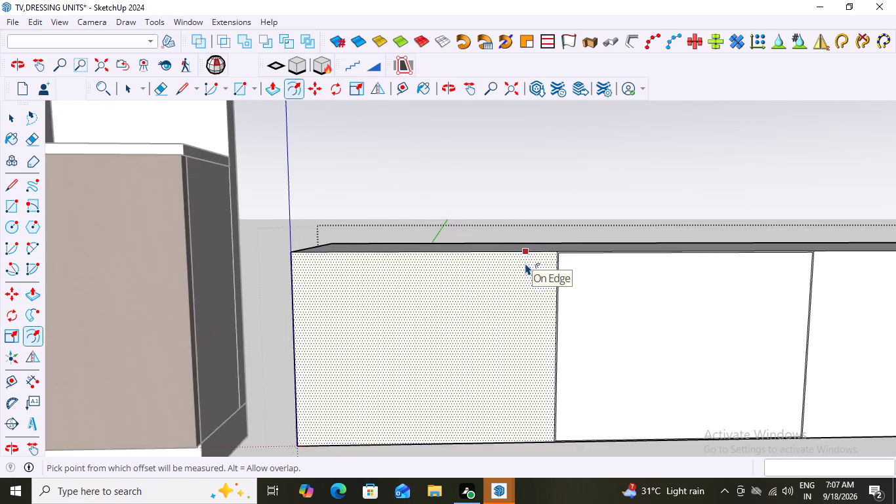
scroll(525, 263, "down", 4)
scroll(535, 414, "up", 3)
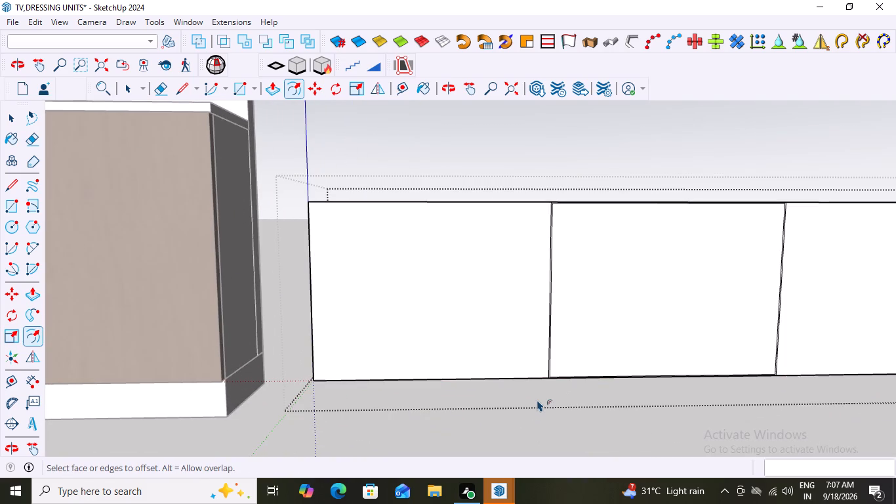
scroll(537, 400, "down", 4)
middle_click_drag(594, 407, 482, 385)
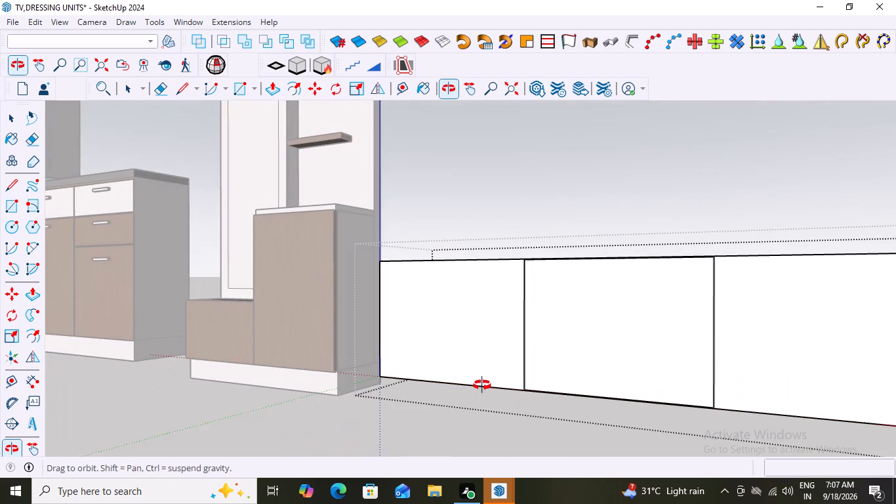
middle_click_drag(482, 385, 483, 386)
scroll(533, 430, "up", 2)
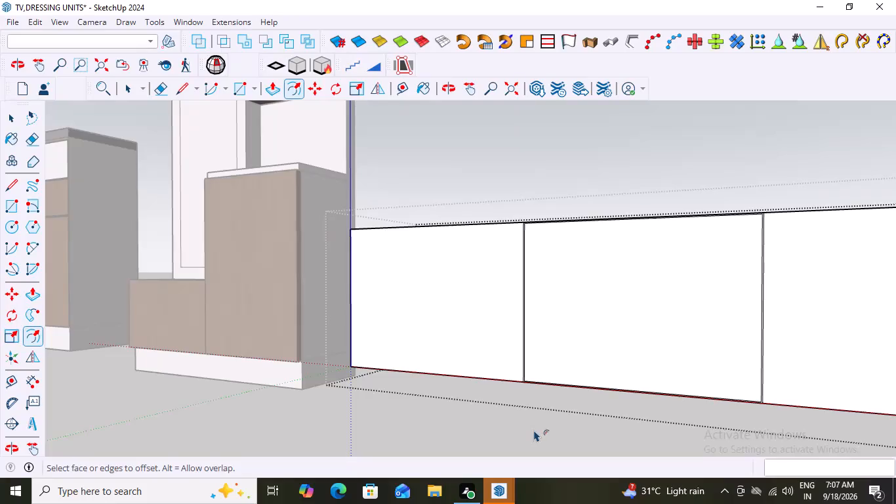
scroll(588, 272, "down", 3)
middle_click_drag(556, 383, 688, 457)
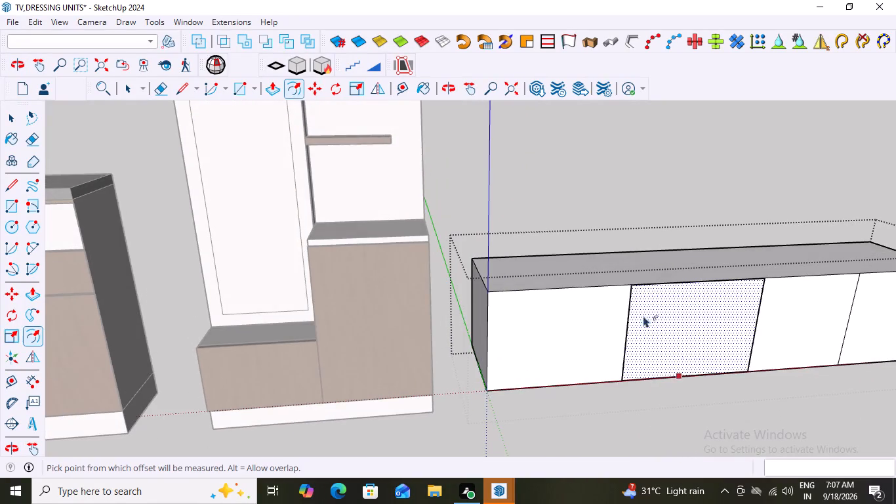
scroll(627, 299, "up", 11)
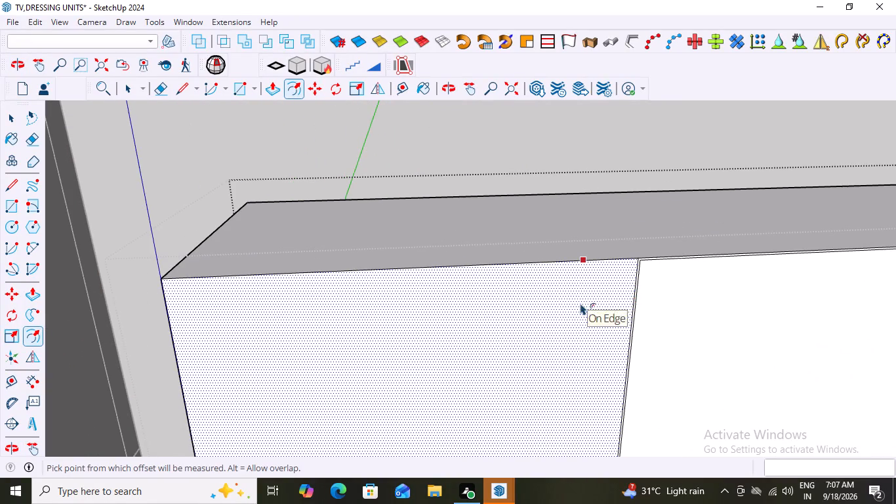
scroll(539, 215, "down", 6)
scroll(570, 361, "down", 3)
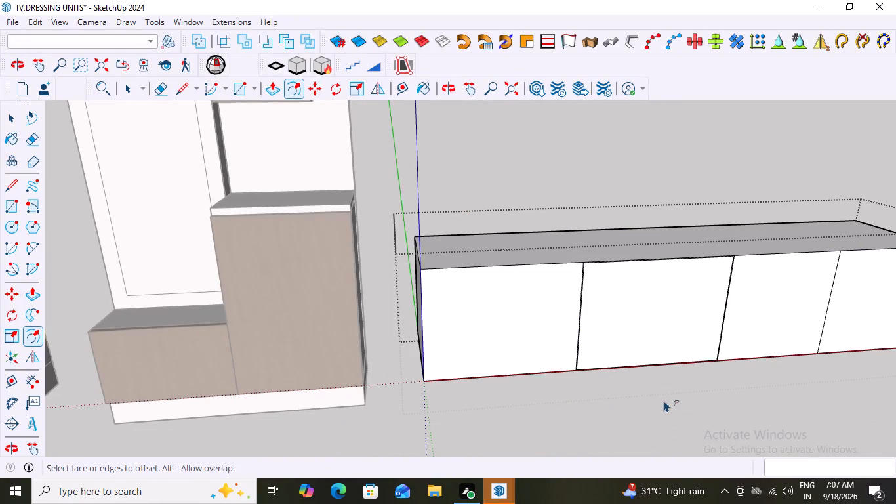
scroll(671, 396, "down", 4)
middle_click_drag(736, 399, 502, 340)
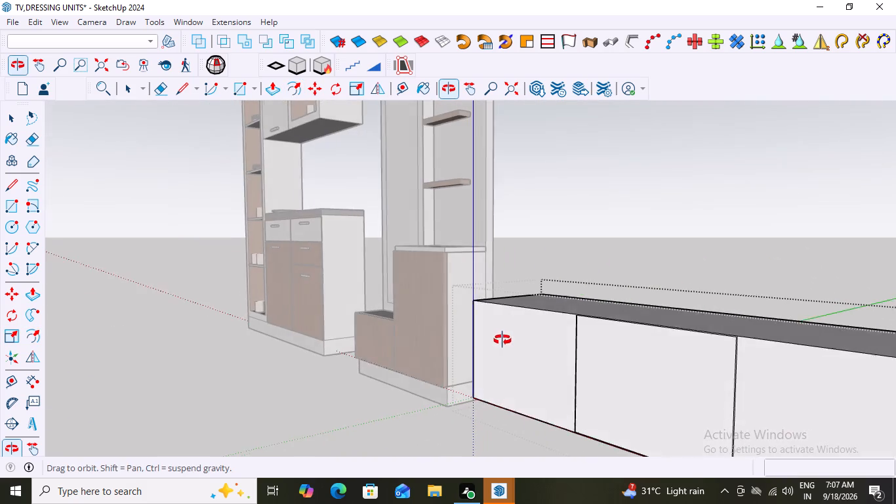
middle_click_drag(502, 340, 708, 364)
scroll(625, 409, "up", 3)
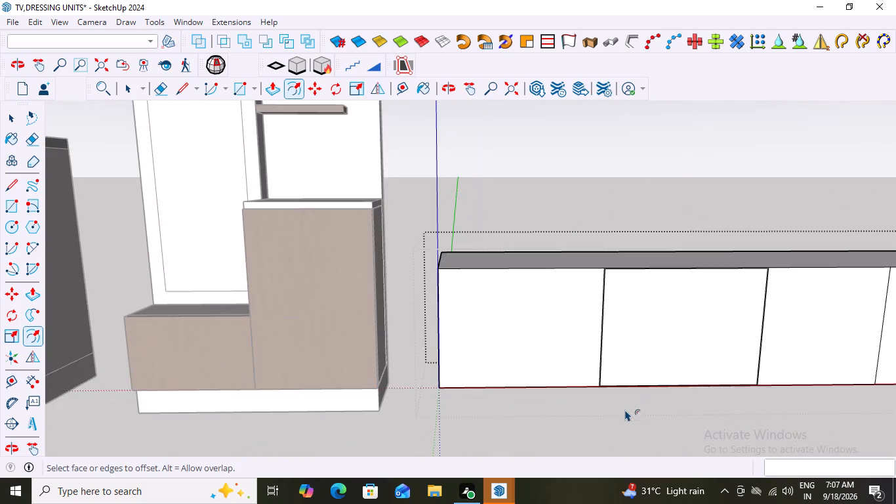
middle_click_drag(625, 409, 699, 422)
scroll(628, 376, "up", 3)
middle_click_drag(731, 395, 617, 353)
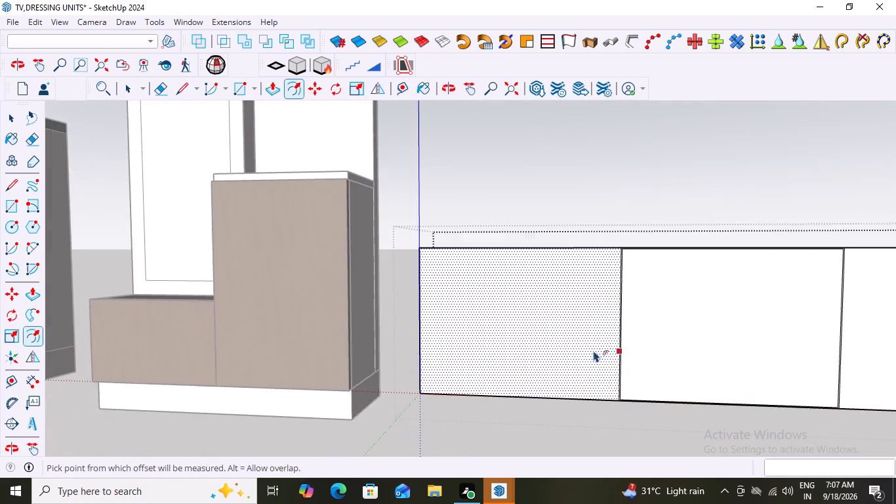
Offset the outline of the first 24" front section, nearest the dressing unit, inward by 3mm.
scroll(595, 409, "up", 4)
middle_click_drag(668, 413, 746, 440)
scroll(697, 348, "down", 6)
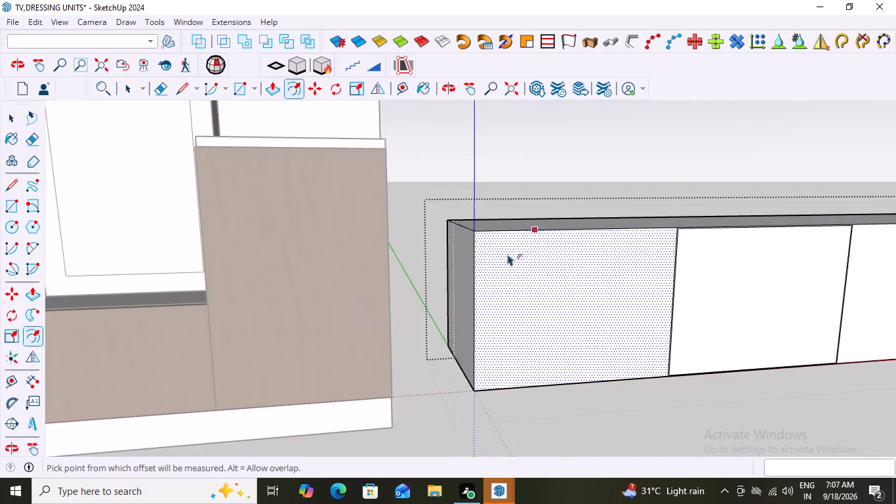
scroll(508, 254, "down", 2)
scroll(607, 342, "up", 2)
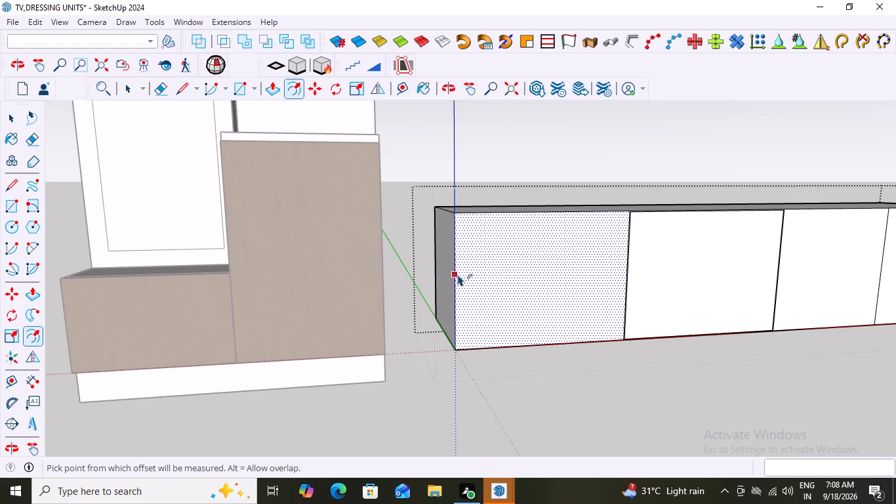
left_click(460, 275)
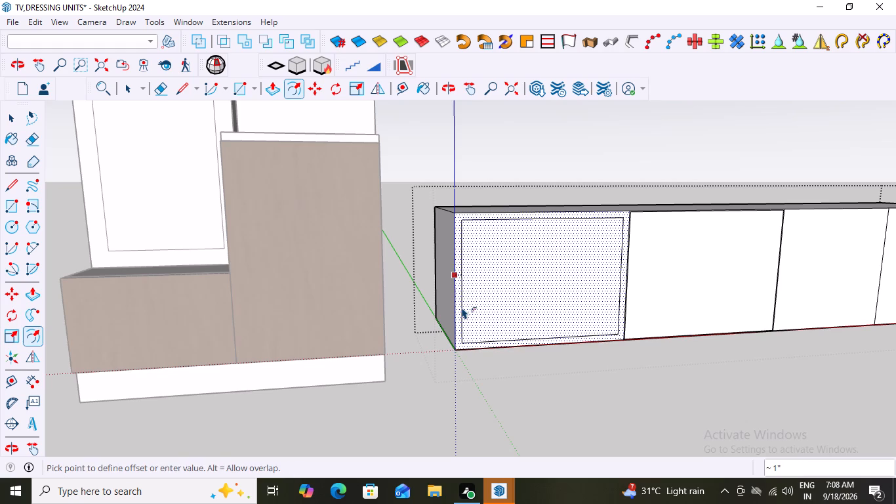
key("3")
type("mm")
key("Return")
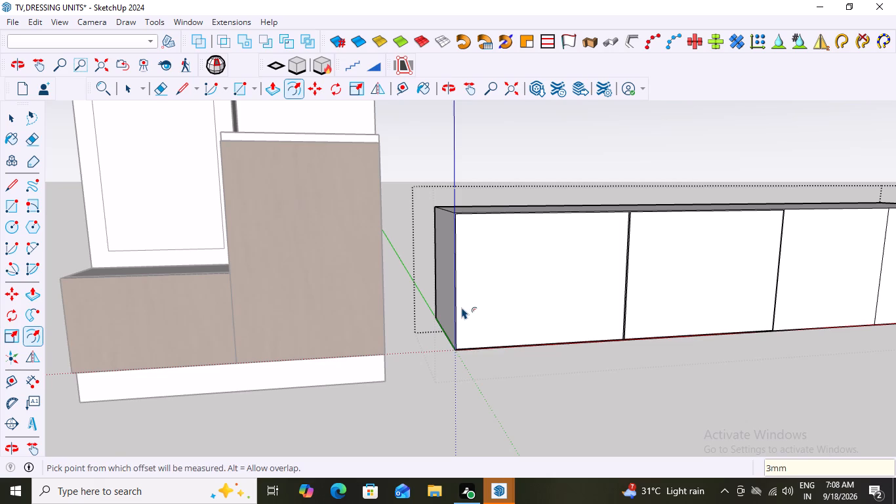
Offset the outline of the third front section, the first 18" one, inward by 3mm.
scroll(648, 382, "down", 3)
middle_click_drag(690, 356, 527, 335)
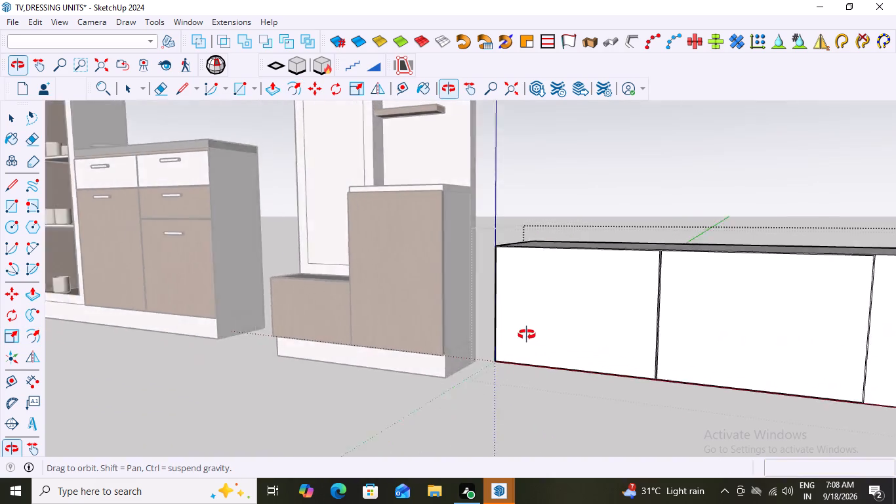
middle_click_drag(527, 335, 628, 432)
scroll(628, 432, "up", 1)
scroll(616, 290, "up", 5)
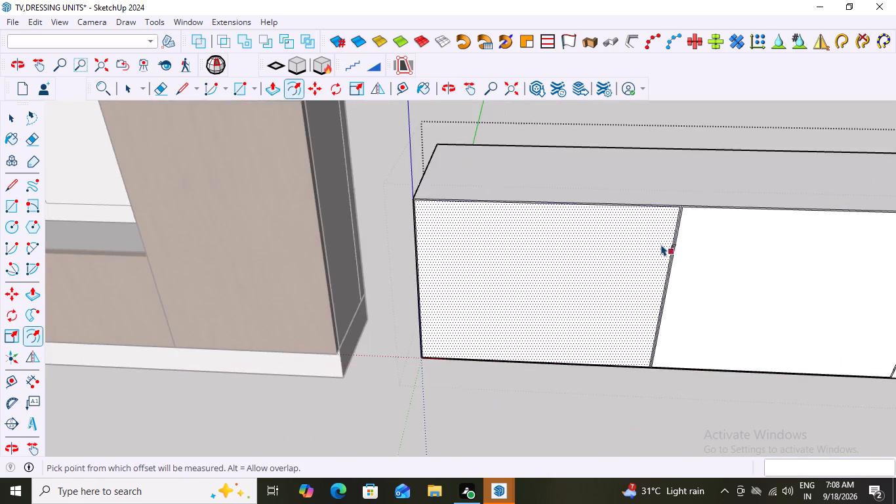
scroll(661, 244, "up", 6)
scroll(586, 219, "down", 8)
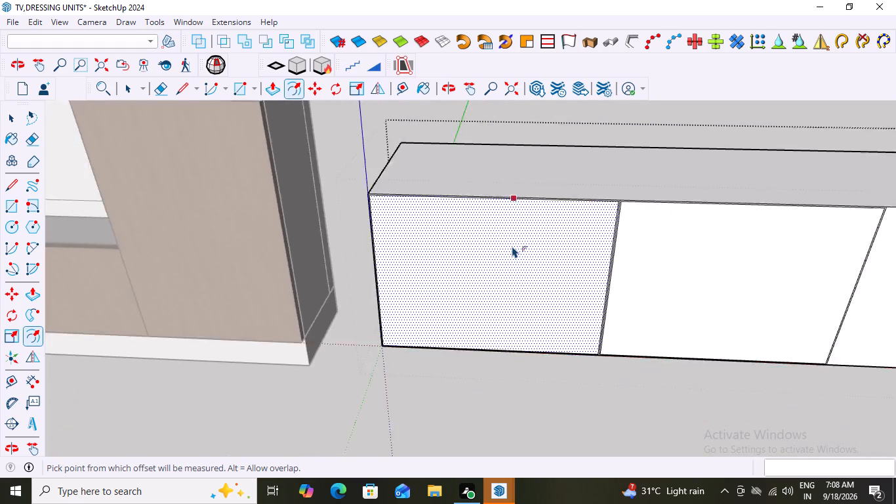
scroll(512, 246, "down", 9)
scroll(802, 387, "up", 7)
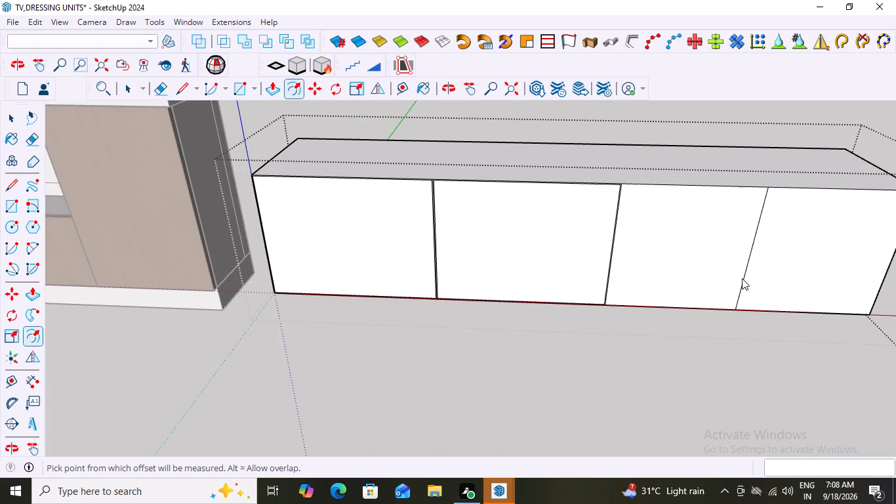
left_click(741, 278)
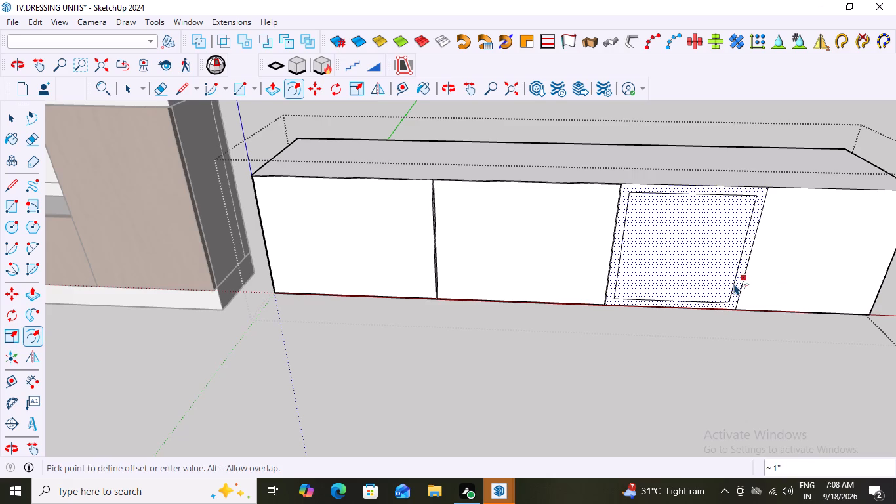
key("3")
type("mm")
key("Return")
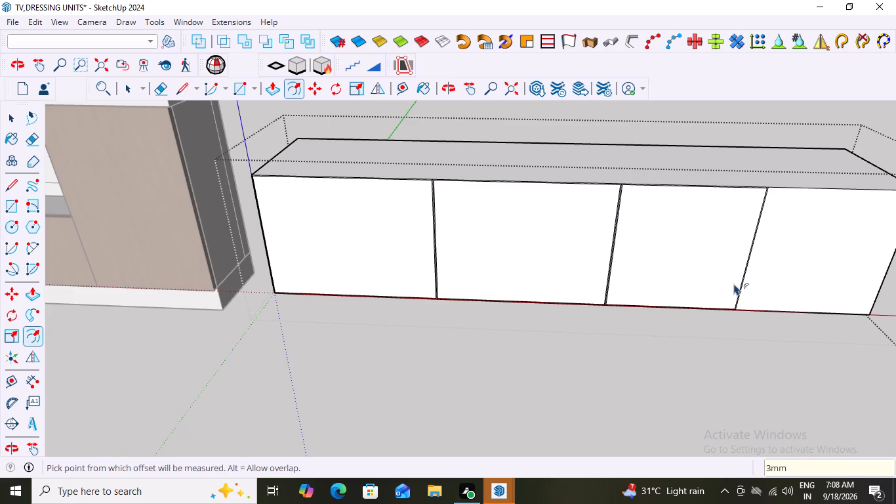
Offset the outline of the last 18" front section, farthest from the dressing unit, inward by 3mm.
scroll(706, 310, "down", 5)
scroll(875, 324, "up", 4)
scroll(775, 305, "up", 4)
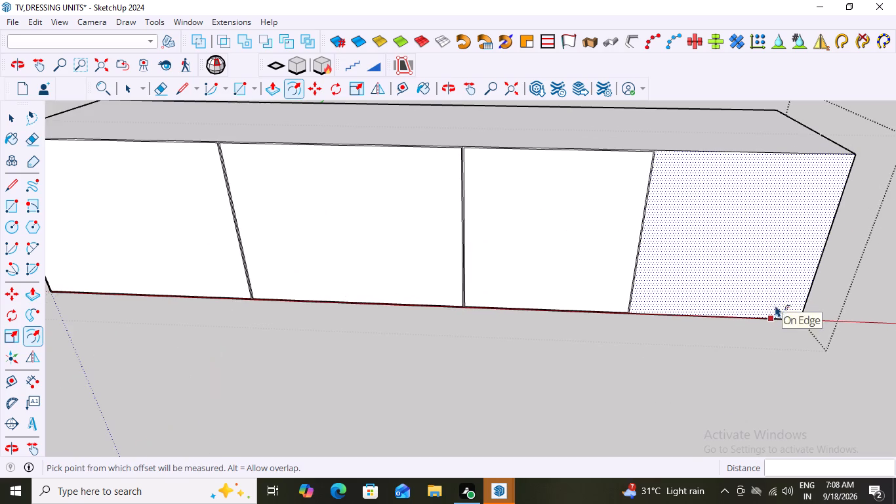
left_click(814, 265)
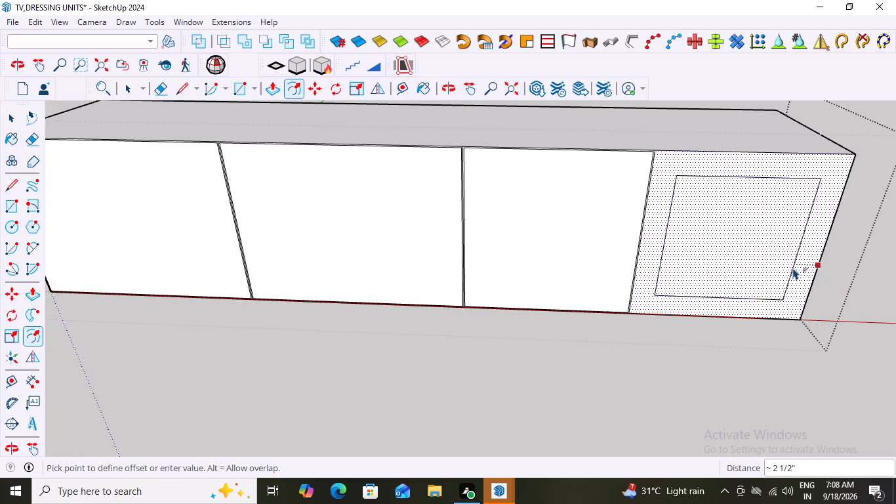
key("3")
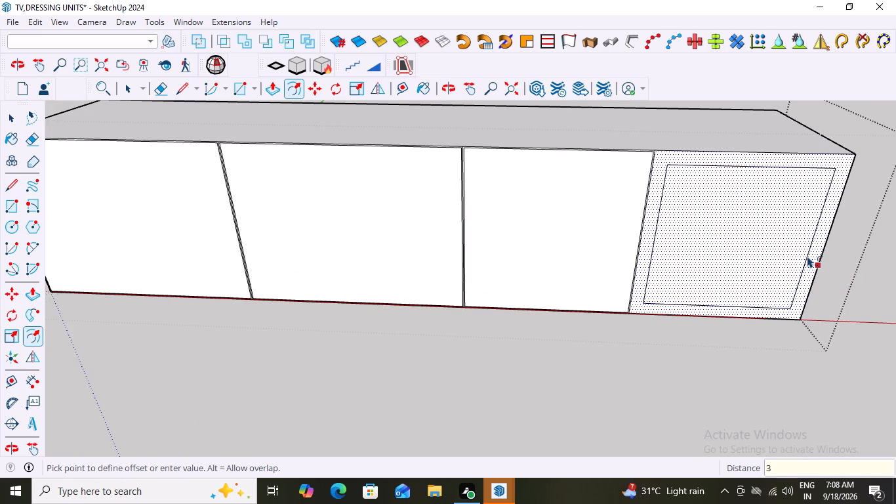
type("mm")
key("Return")
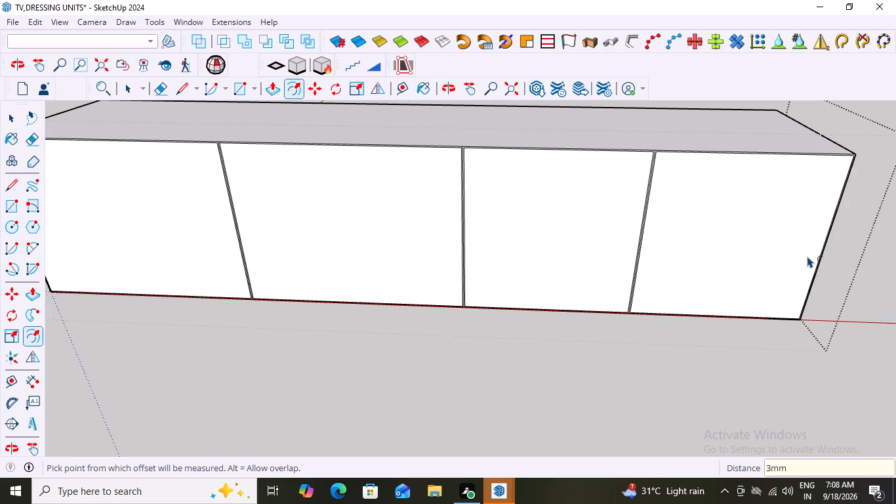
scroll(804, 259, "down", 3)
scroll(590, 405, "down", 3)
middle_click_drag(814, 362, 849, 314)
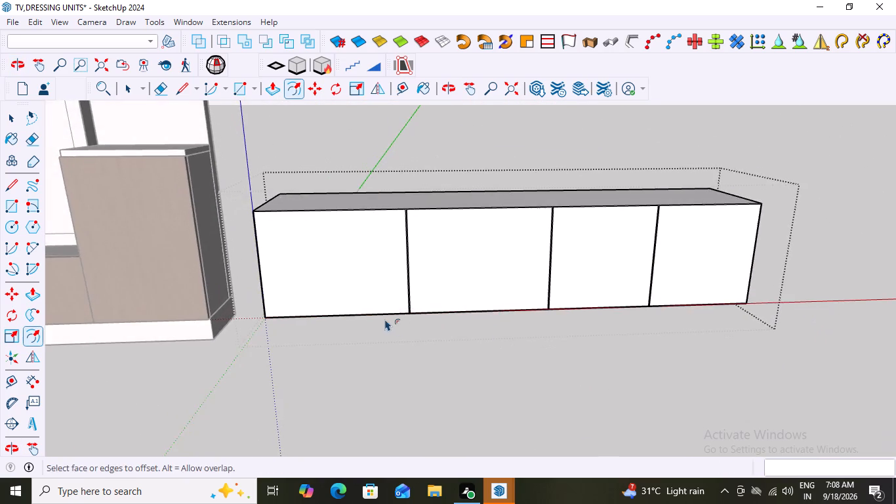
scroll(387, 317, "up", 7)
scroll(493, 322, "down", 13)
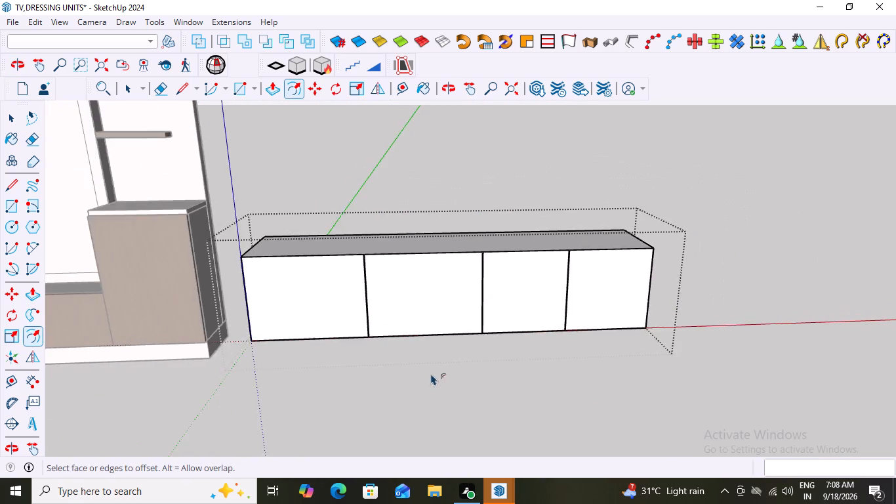
Examine the low unit's front from several angles, checking the offset outlines and the divider lines between the four sections.
scroll(431, 373, "down", 3)
scroll(719, 320, "up", 17)
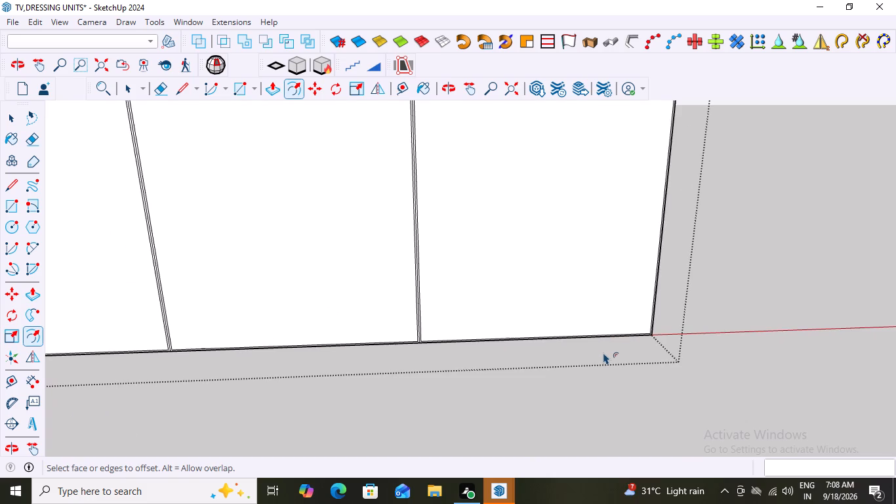
scroll(603, 352, "up", 8)
scroll(607, 350, "down", 13)
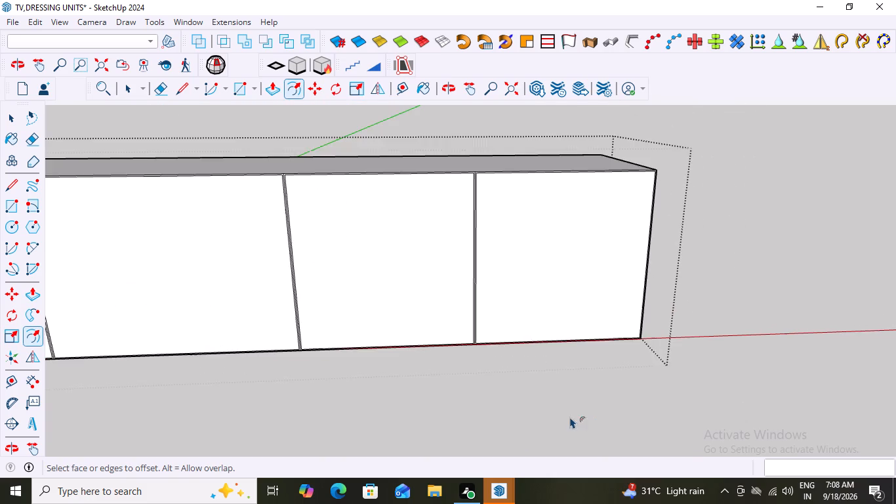
scroll(494, 362, "up", 14)
scroll(397, 358, "up", 3)
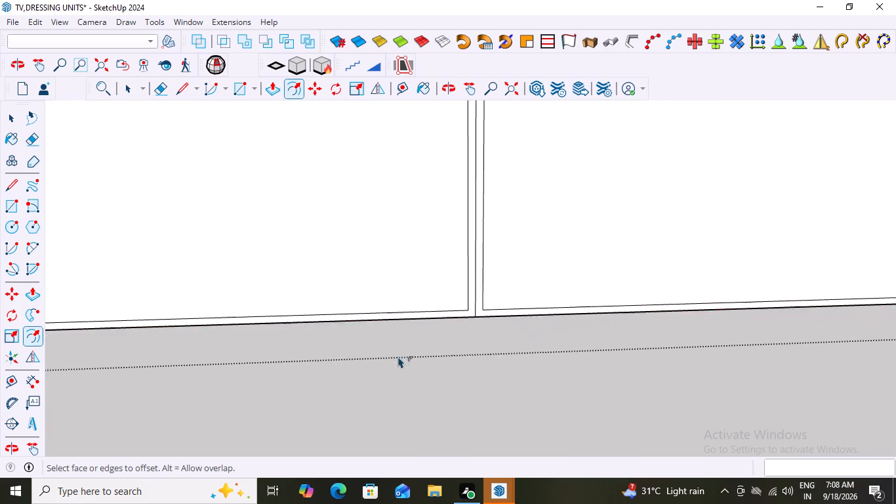
scroll(398, 356, "up", 1)
scroll(517, 306, "up", 7)
scroll(458, 319, "down", 10)
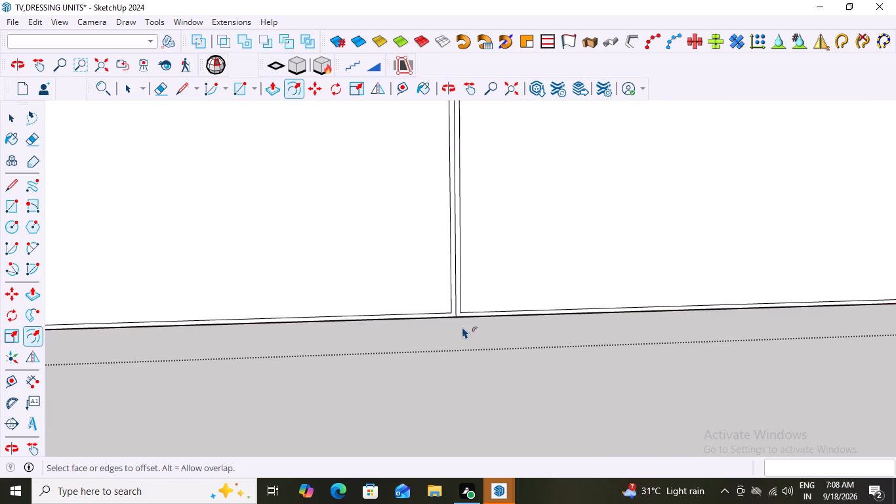
scroll(463, 327, "down", 17)
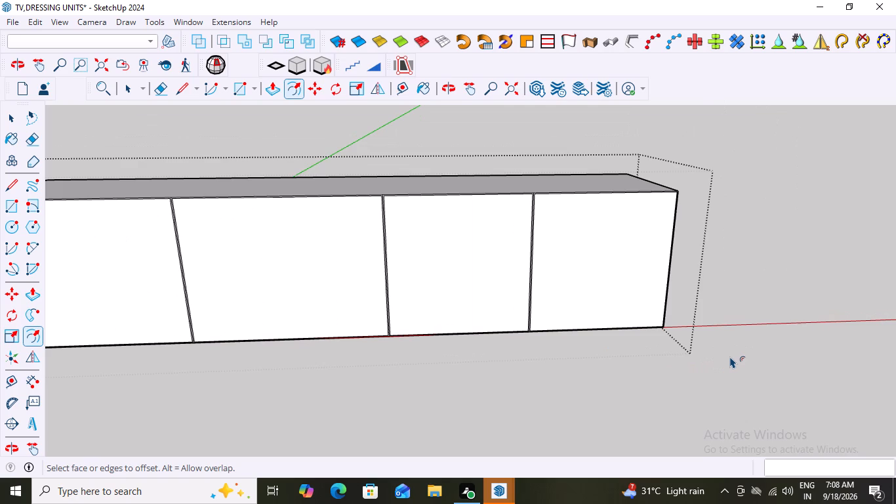
key("space")
scroll(235, 279, "up", 4)
middle_click_drag(235, 279, 263, 261)
scroll(283, 243, "up", 2)
scroll(283, 243, "down", 11)
middle_click_drag(570, 312, 497, 348)
scroll(497, 348, "down", 2)
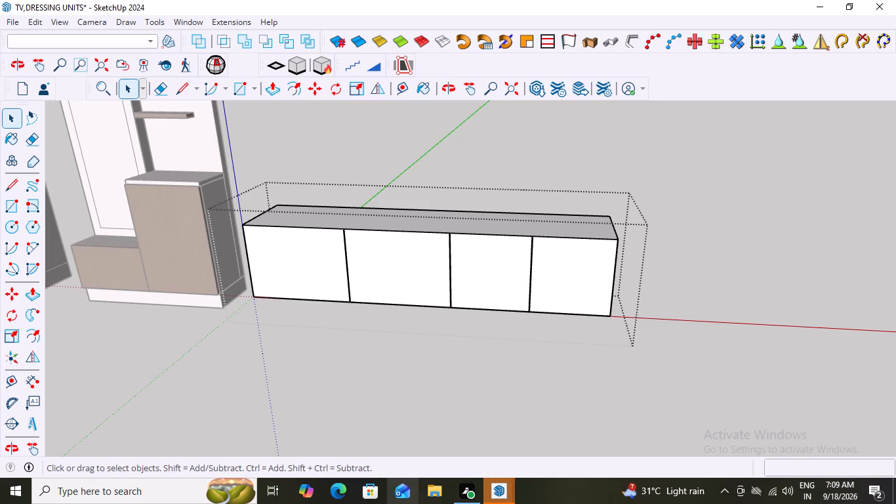
scroll(895, 503, "down", 1)
scroll(512, 318, "down", 2)
middle_click_drag(516, 322, 601, 295)
scroll(363, 327, "up", 5)
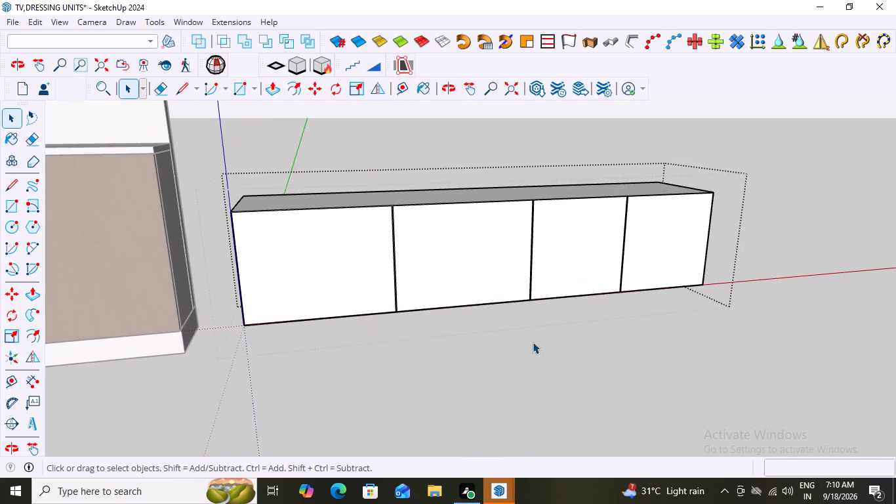
middle_click_drag(570, 343, 313, 333)
middle_click_drag(530, 406, 609, 410)
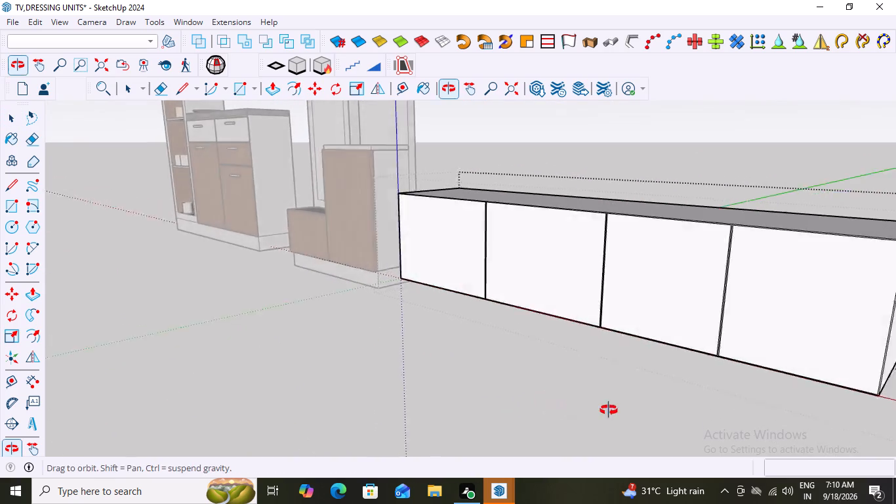
middle_click_drag(609, 410, 813, 388)
Delete the original divider line running between the offset outlines of the two 18" front sections.
scroll(668, 234, "up", 13)
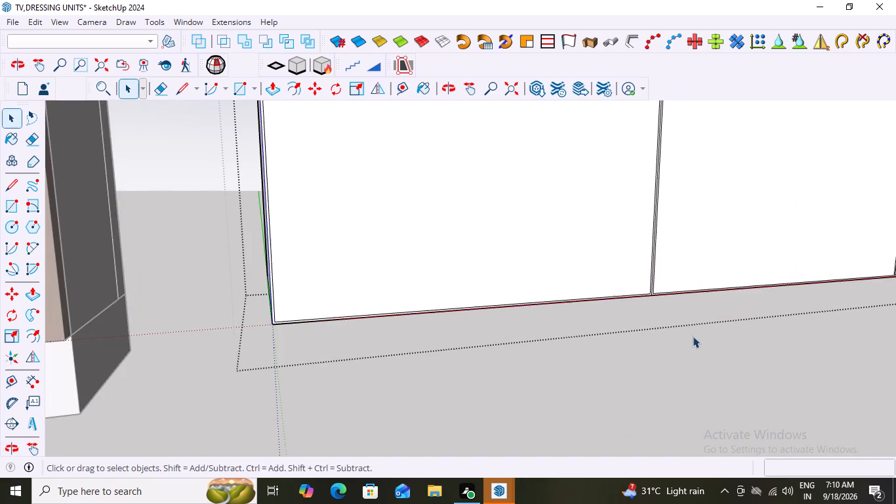
middle_click_drag(693, 336, 625, 337)
scroll(643, 337, "up", 1)
scroll(711, 276, "up", 8)
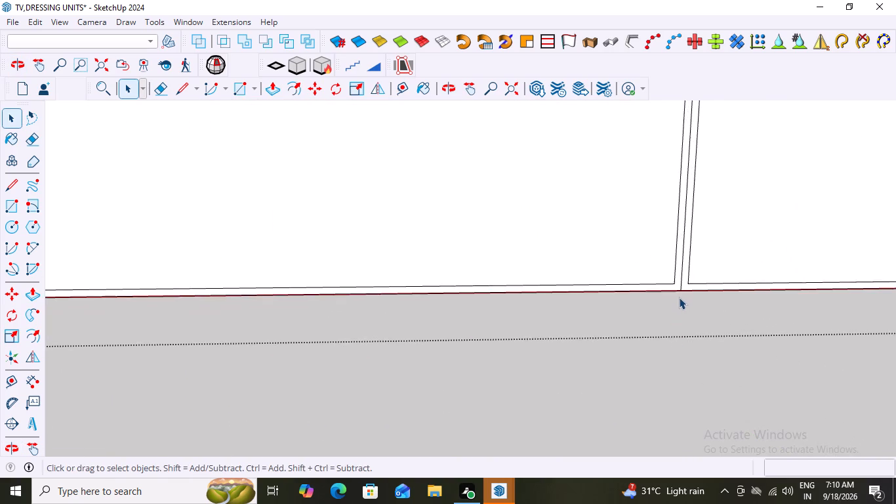
scroll(679, 297, "up", 4)
scroll(680, 280, "down", 6)
scroll(693, 276, "up", 3)
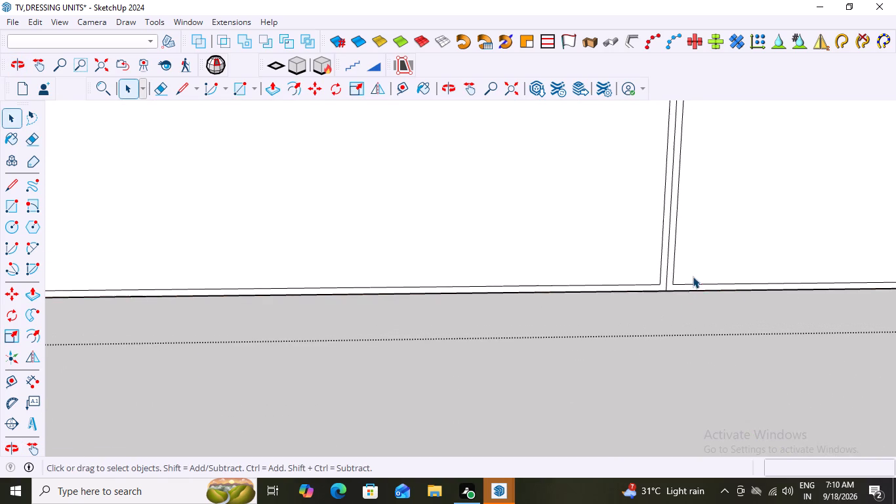
left_click(667, 262)
scroll(540, 338, "down", 17)
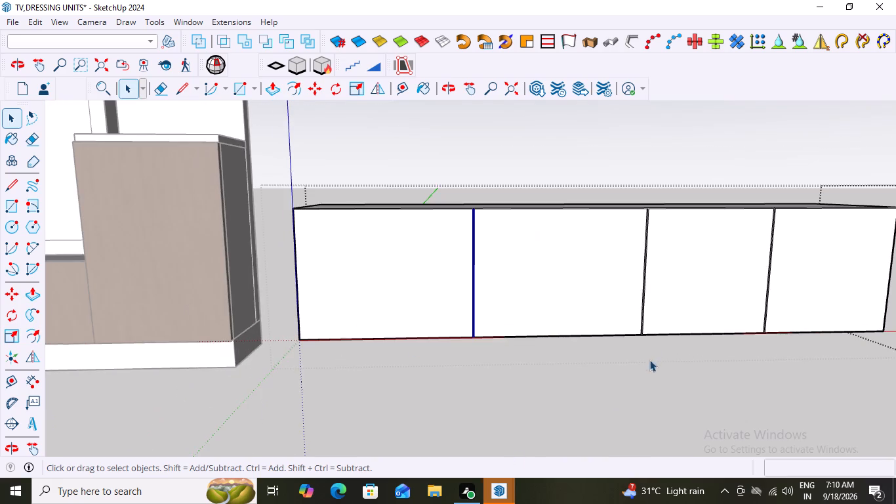
scroll(659, 344, "up", 16)
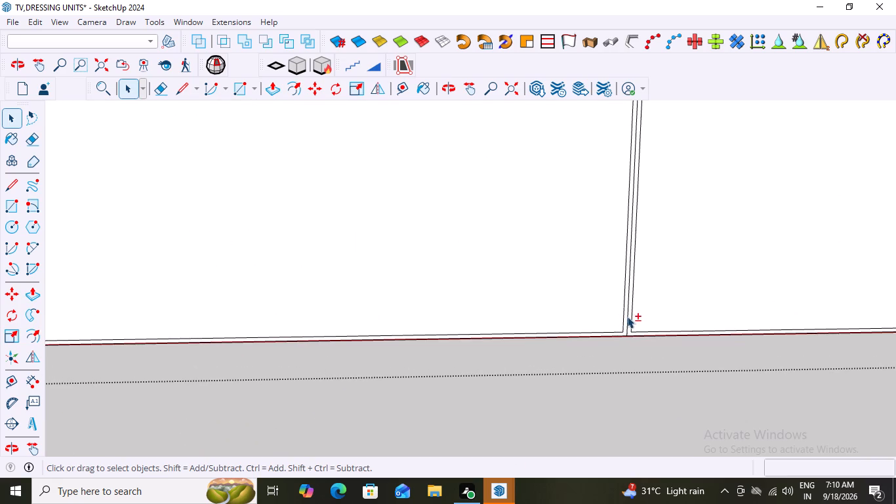
left_click(626, 314, "shift")
scroll(502, 348, "down", 10)
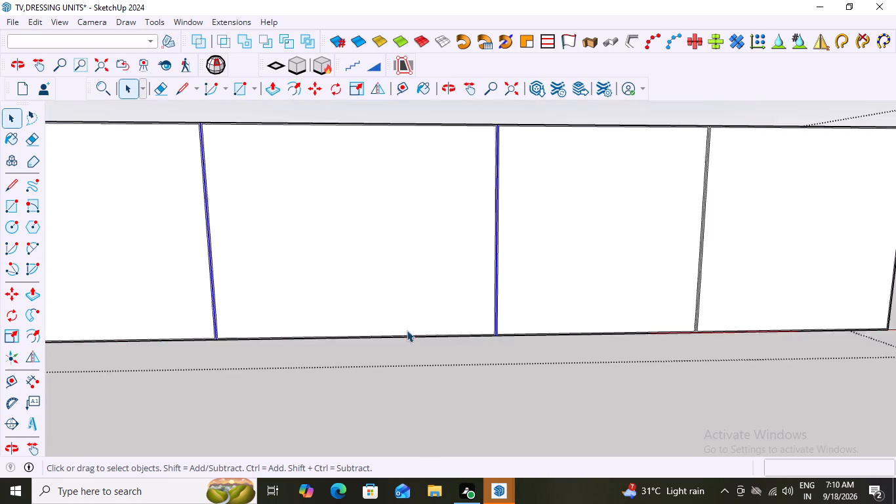
scroll(407, 330, "down", 6)
scroll(659, 332, "up", 9)
scroll(541, 310, "up", 8)
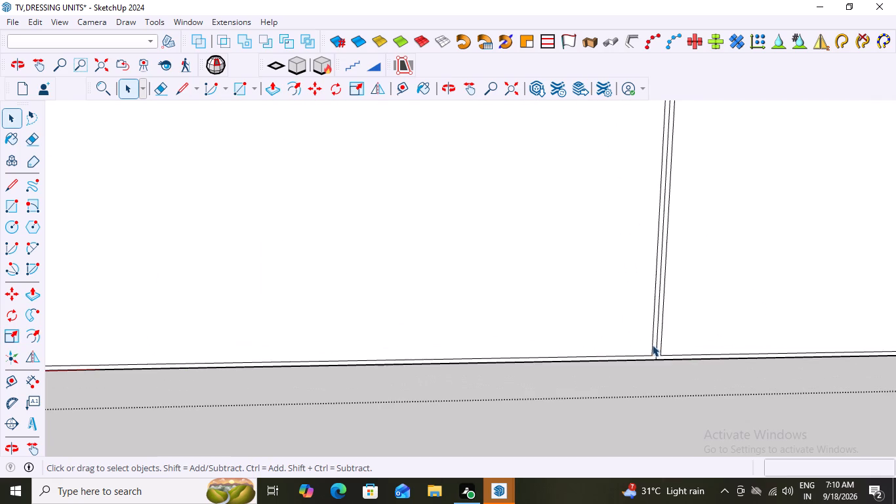
scroll(682, 355, "up", 7)
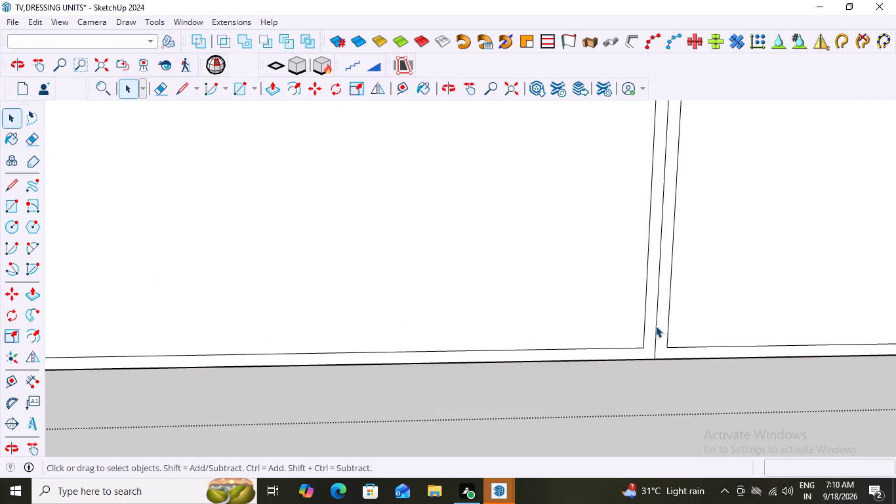
left_click(655, 325)
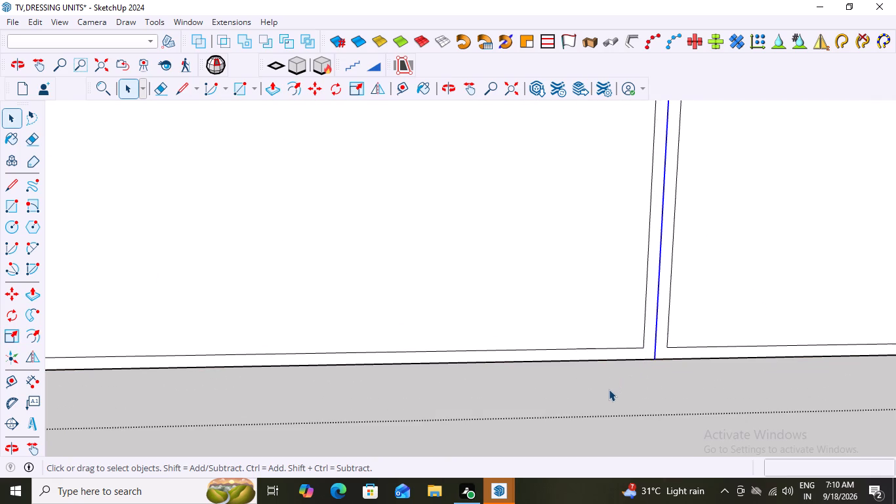
key("Delete")
Delete the two remaining divider lines, between the two 24" sections and between the second 24" and first 18" sections.
scroll(609, 389, "down", 18)
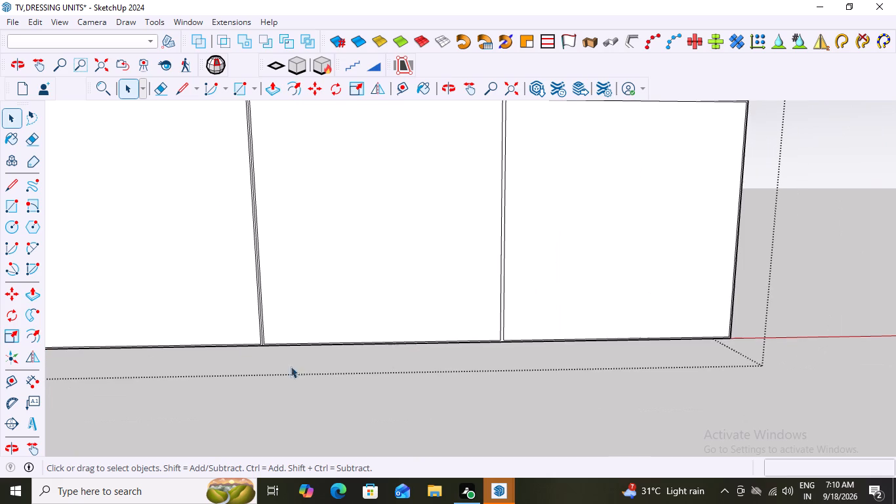
scroll(190, 364, "up", 15)
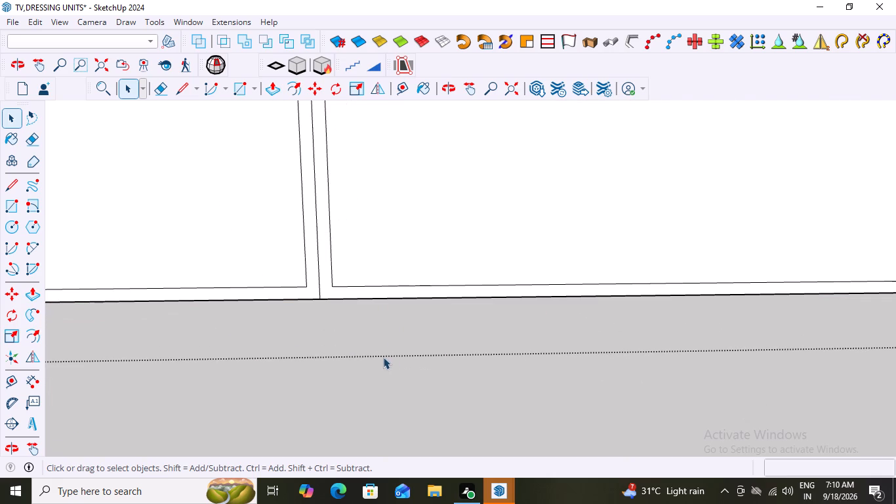
left_click(318, 273)
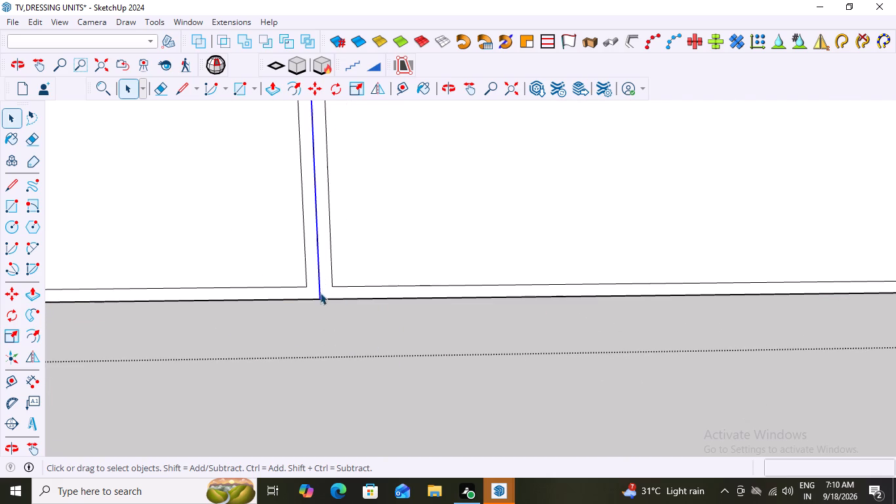
scroll(415, 332, "down", 20)
scroll(415, 332, "down", 1)
scroll(301, 358, "up", 2)
scroll(418, 307, "up", 2)
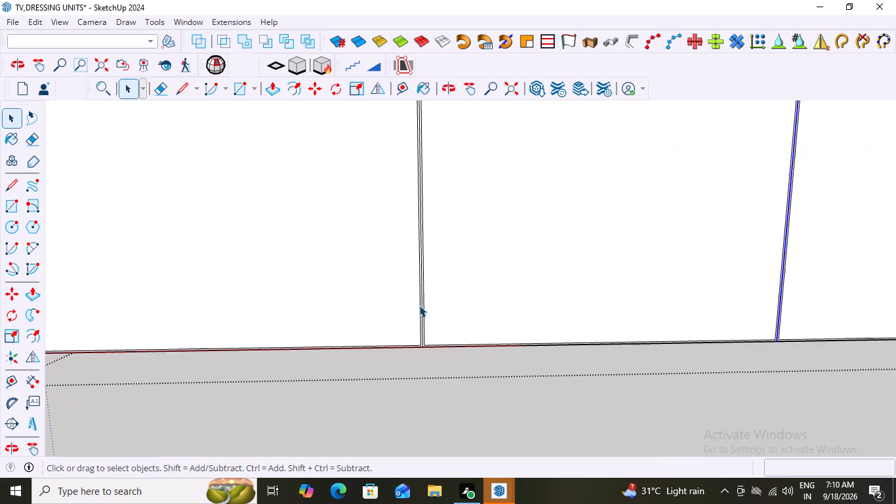
scroll(419, 305, "up", 11)
scroll(327, 347, "up", 4)
scroll(443, 322, "up", 2)
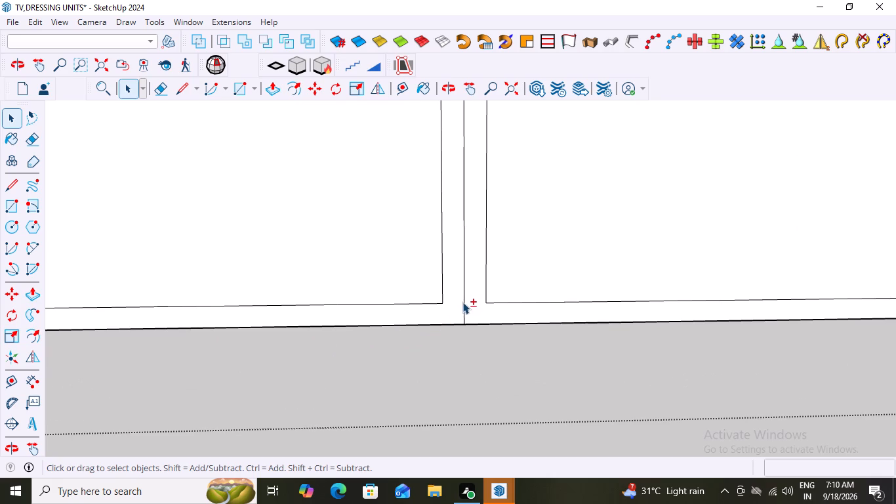
left_click(462, 302, "shift")
key("Delete")
Push/Pull the inner face of the last 18" front section, farthest from the dressing unit, outward by 3mm.
scroll(461, 360, "down", 2)
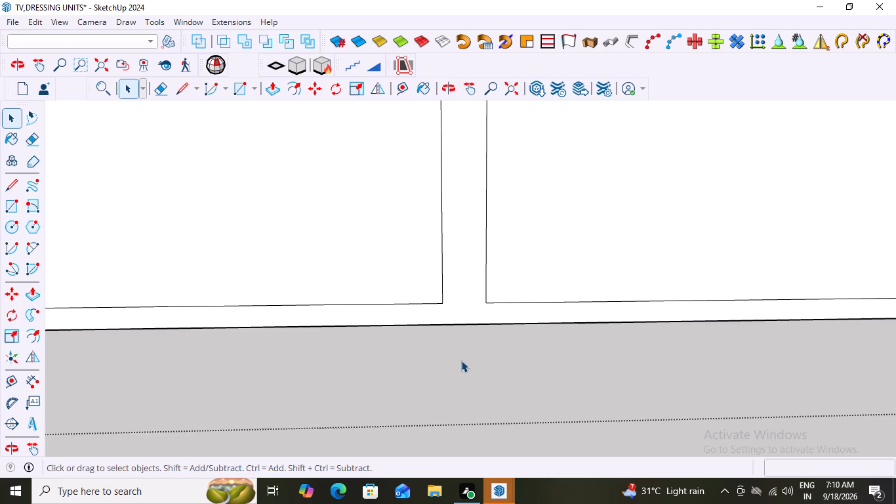
scroll(461, 360, "down", 20)
scroll(461, 360, "down", 1)
scroll(299, 312, "down", 4)
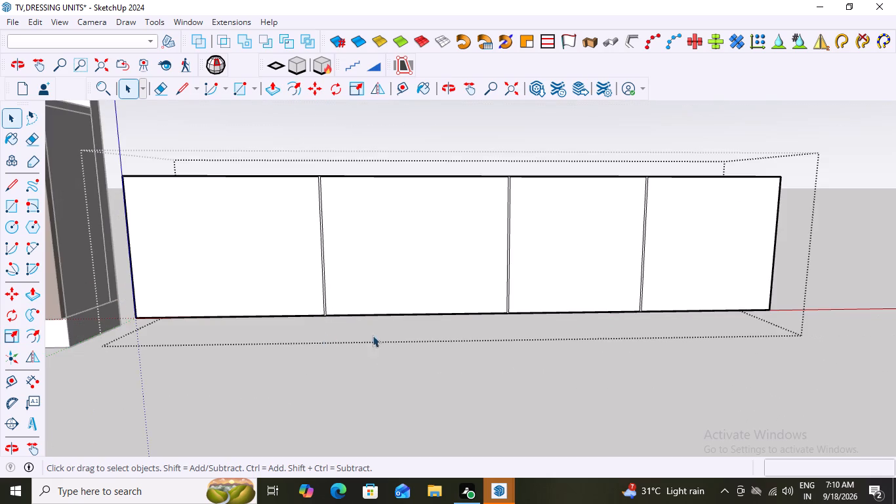
scroll(603, 300, "up", 4)
scroll(523, 288, "down", 7)
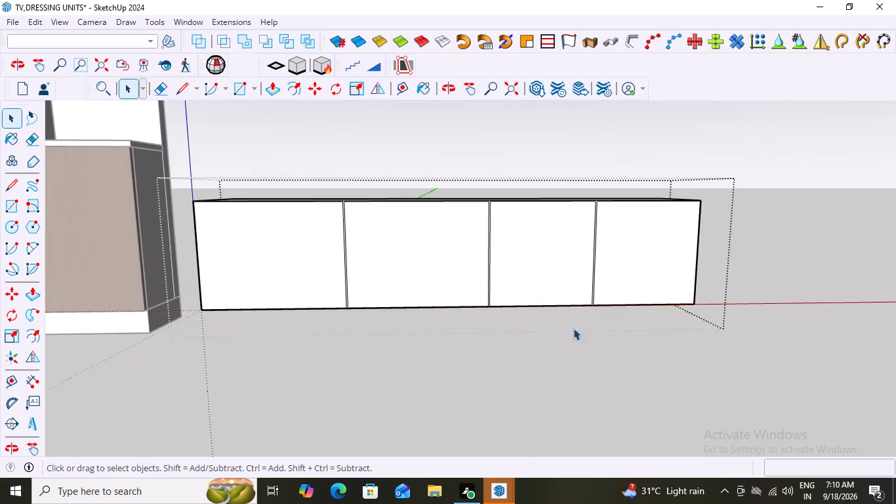
scroll(699, 283, "up", 20)
scroll(699, 283, "up", 2)
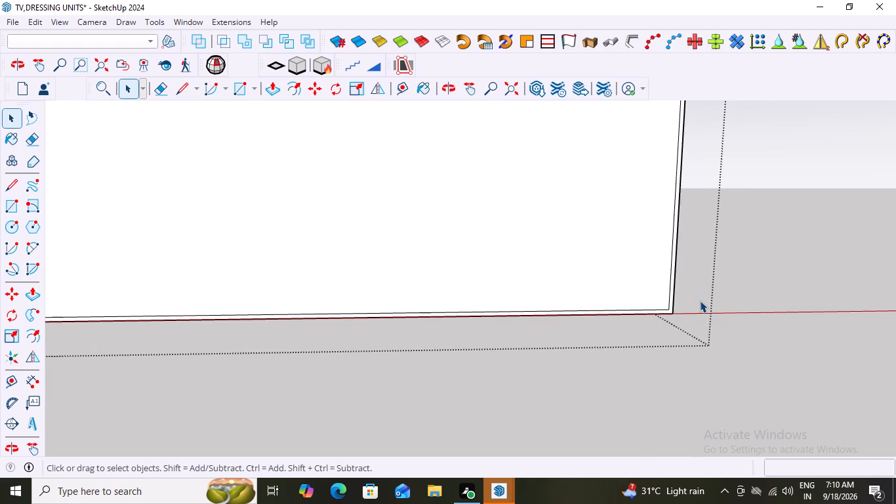
scroll(601, 373, "down", 16)
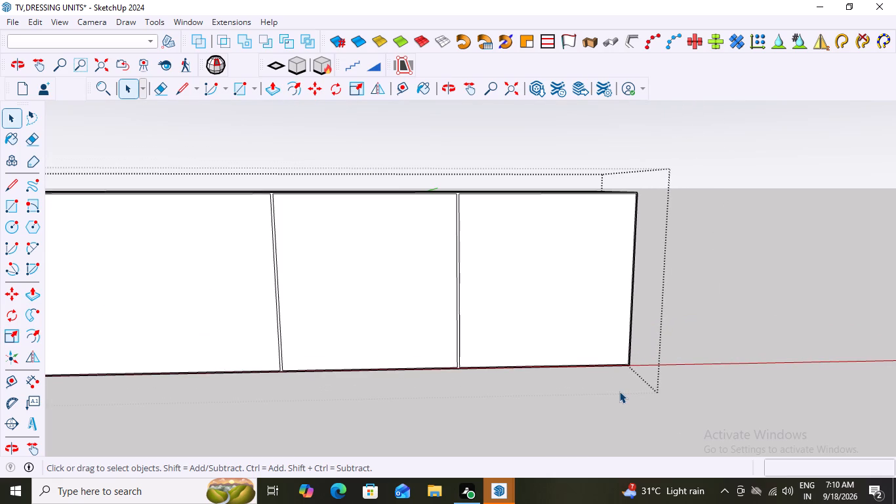
double_click(560, 281)
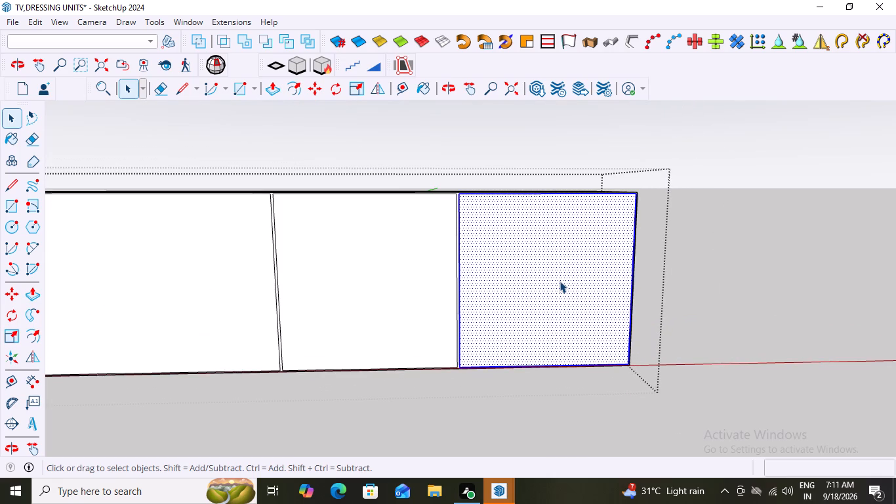
key("p")
left_click(560, 281)
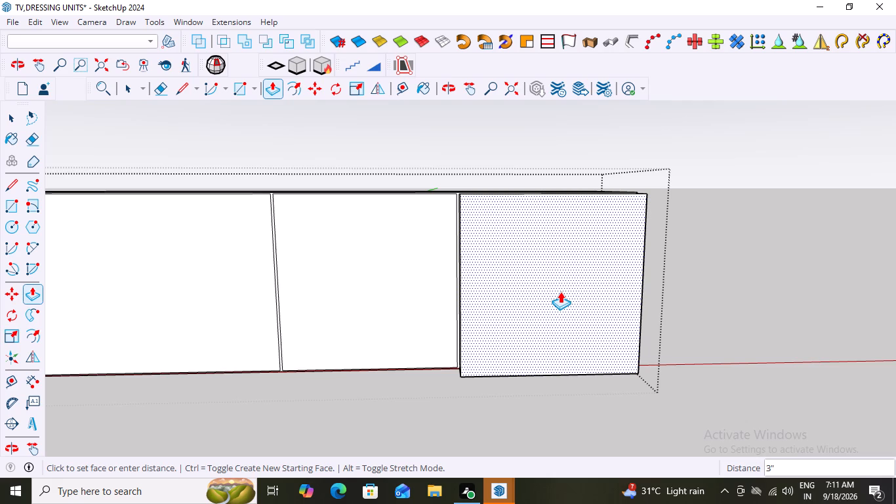
middle_click_drag(560, 291, 633, 312)
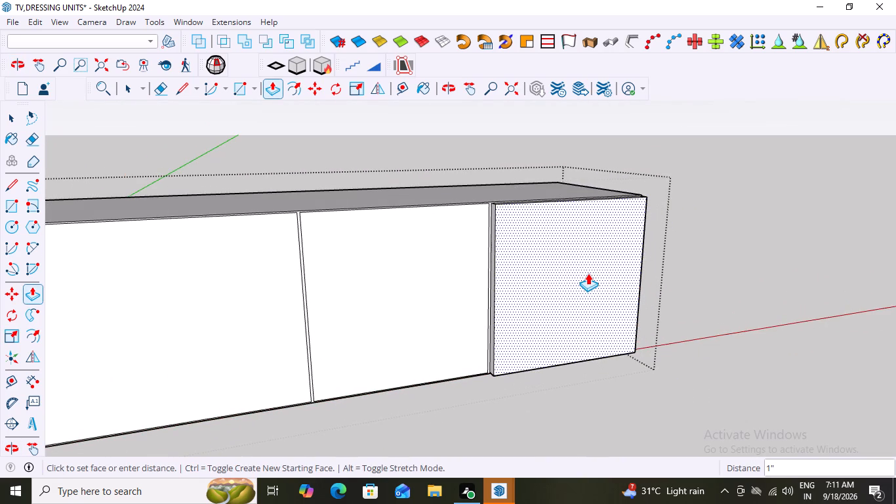
key("3")
type("mm")
key("Return")
middle_click_drag(546, 382, 629, 405)
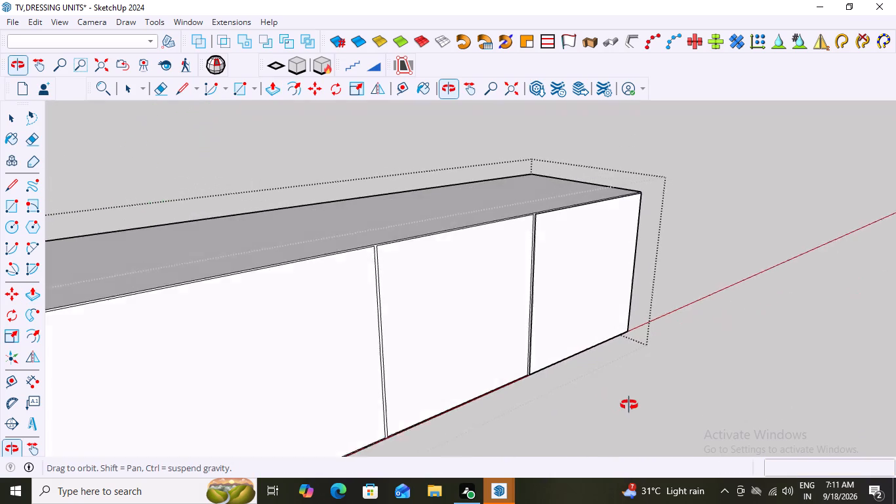
middle_click_drag(629, 405, 598, 385)
scroll(413, 353, "up", 2)
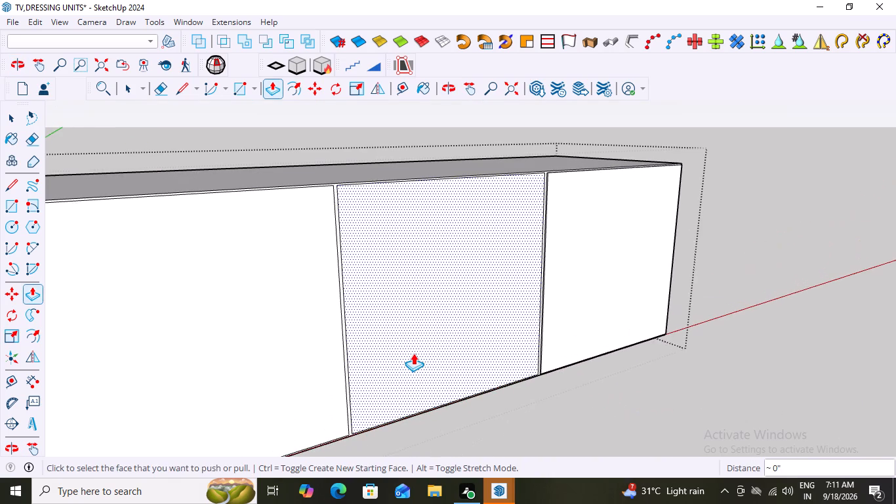
Push/Pull the inner faces of the first 18" front and the second 24" front outward by the same 3mm.
double_click(423, 339)
middle_click_drag(454, 390, 637, 425)
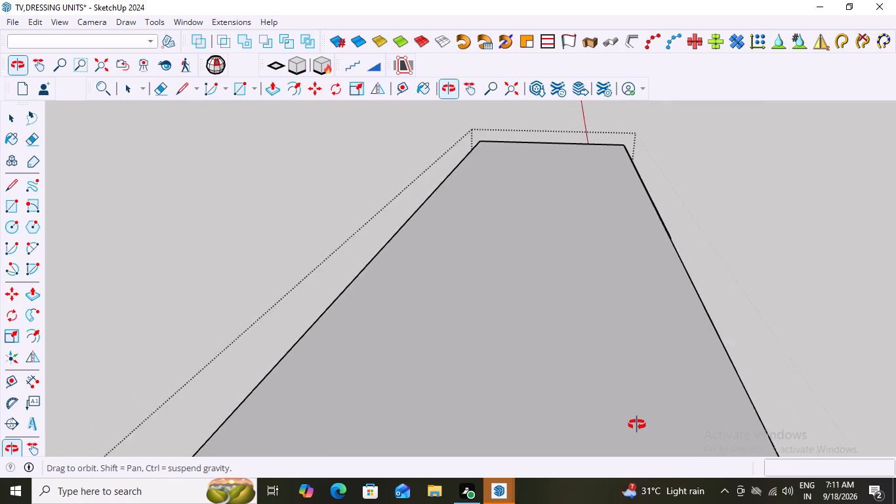
middle_click_drag(637, 425, 597, 375)
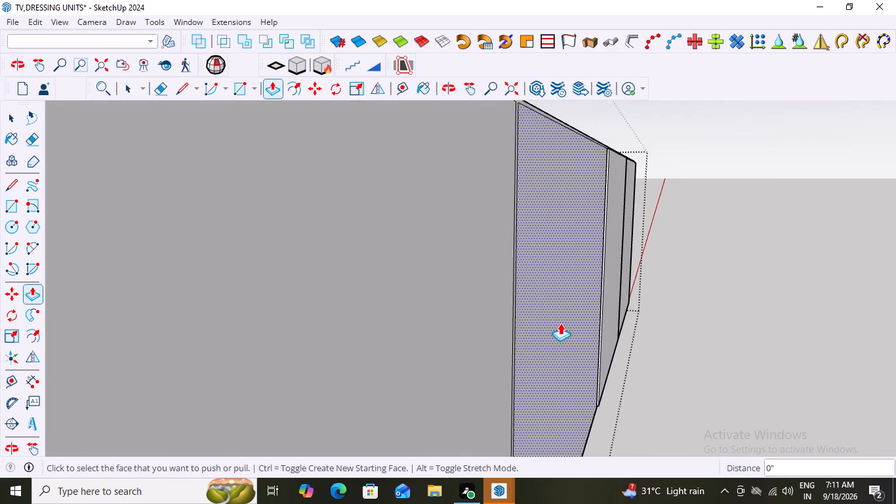
double_click(560, 322)
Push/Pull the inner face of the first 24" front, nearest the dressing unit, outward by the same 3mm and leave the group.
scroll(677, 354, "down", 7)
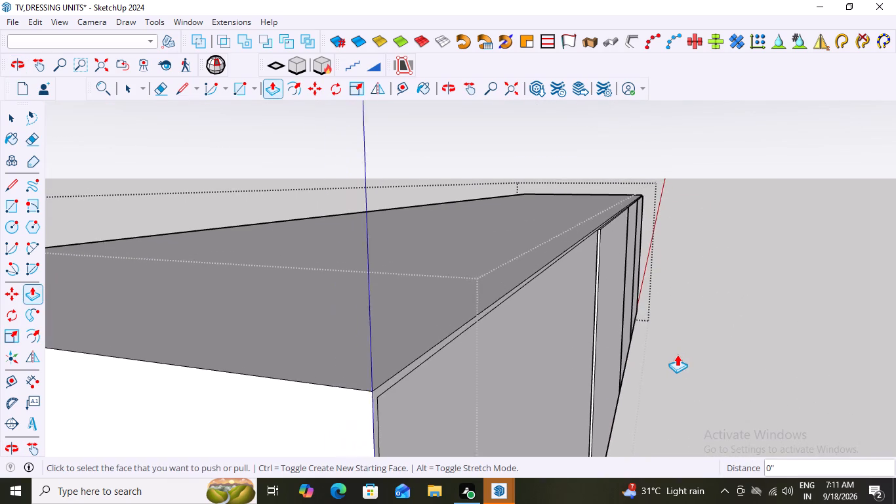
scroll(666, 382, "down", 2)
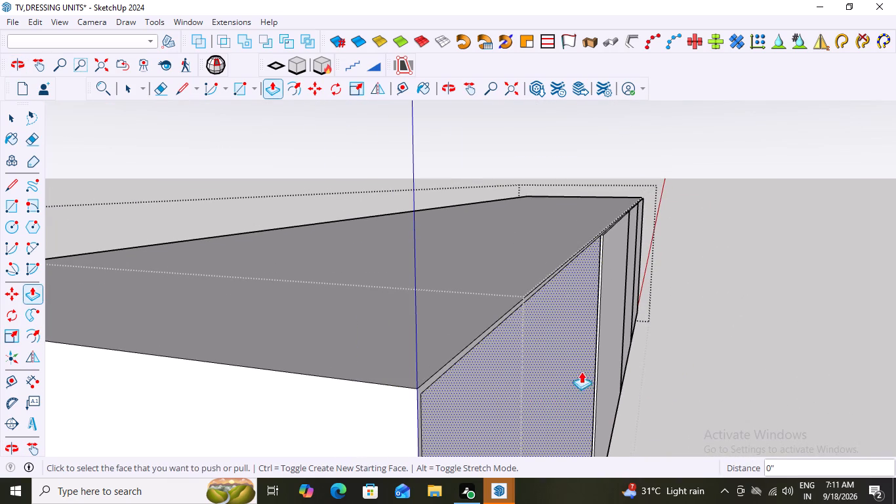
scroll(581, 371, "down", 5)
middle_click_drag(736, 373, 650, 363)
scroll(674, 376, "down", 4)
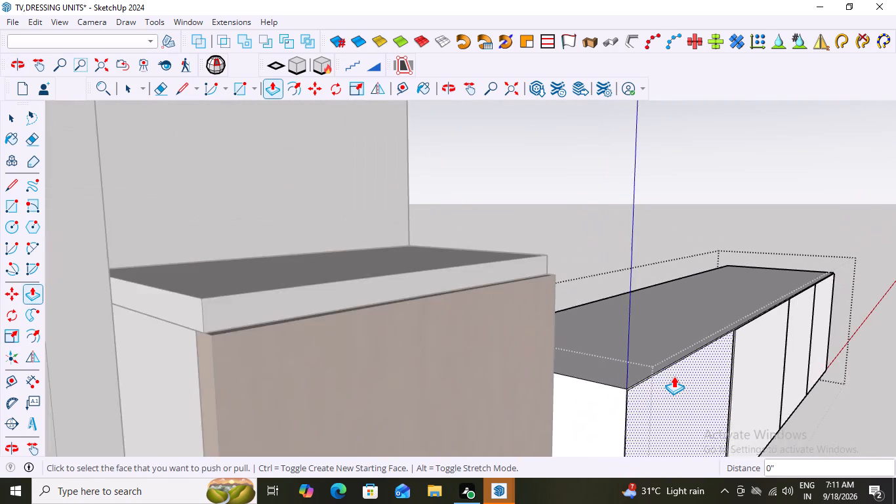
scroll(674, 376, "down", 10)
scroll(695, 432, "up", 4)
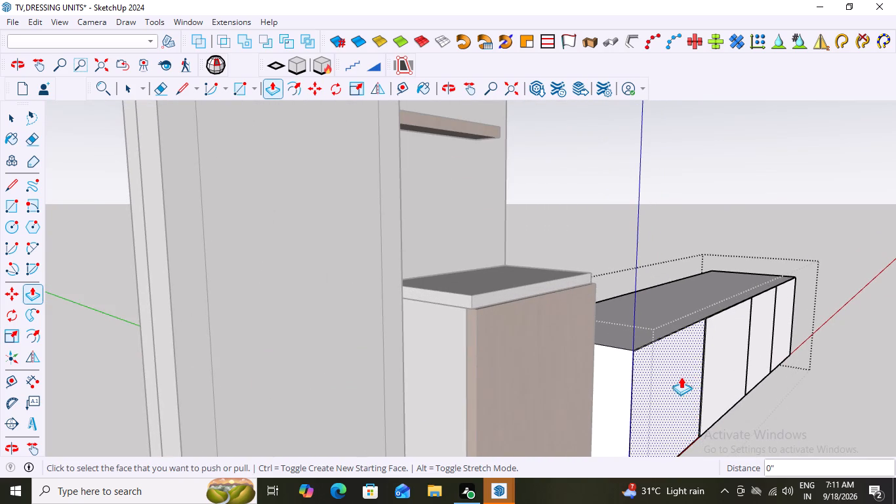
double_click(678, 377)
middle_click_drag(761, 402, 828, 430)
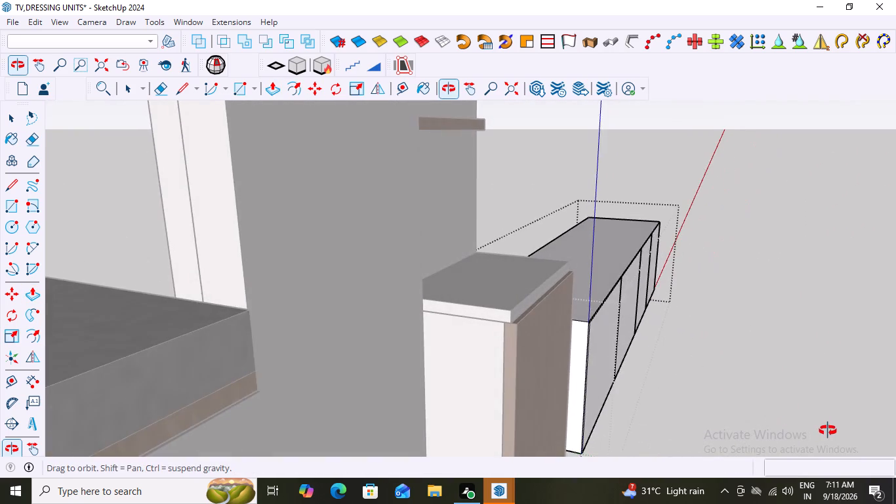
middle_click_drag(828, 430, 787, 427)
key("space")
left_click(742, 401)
Examine the low unit's raised fronts and the gaps between them, up close and alongside the other units.
middle_click_drag(759, 393, 597, 317)
scroll(597, 317, "down", 18)
middle_click_drag(735, 387, 717, 447)
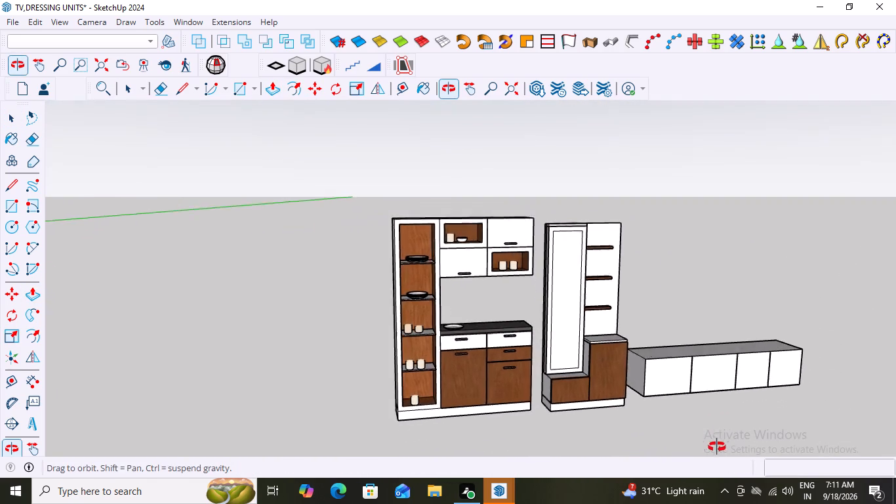
middle_click_drag(717, 447, 706, 460)
scroll(836, 417, "up", 19)
middle_click(836, 416)
middle_click(758, 340)
scroll(725, 346, "up", 2)
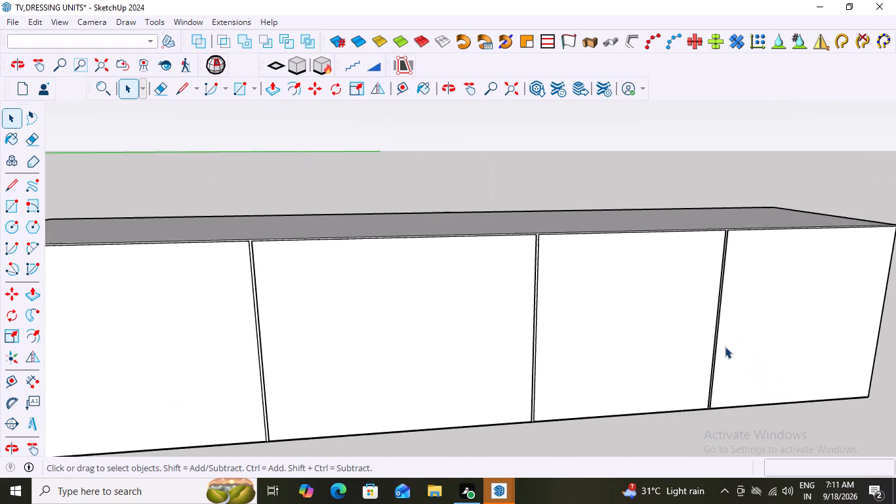
scroll(725, 346, "up", 10)
middle_click_drag(794, 340, 782, 343)
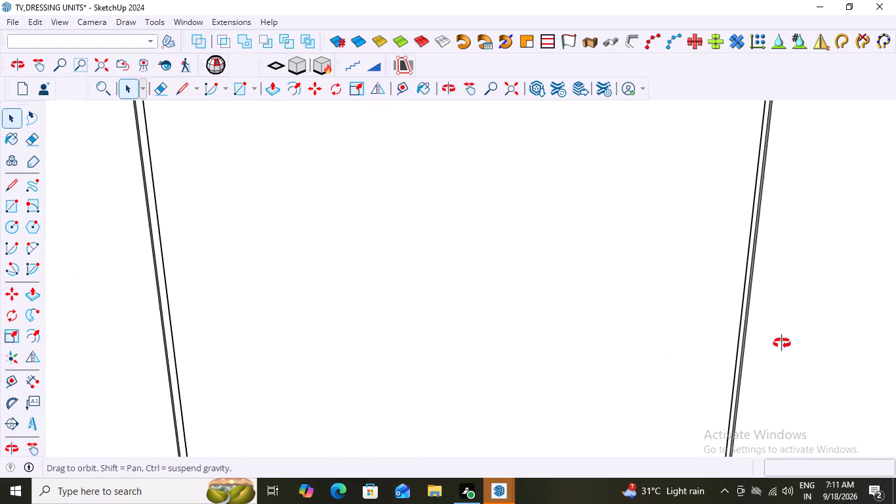
middle_click_drag(782, 343, 662, 356)
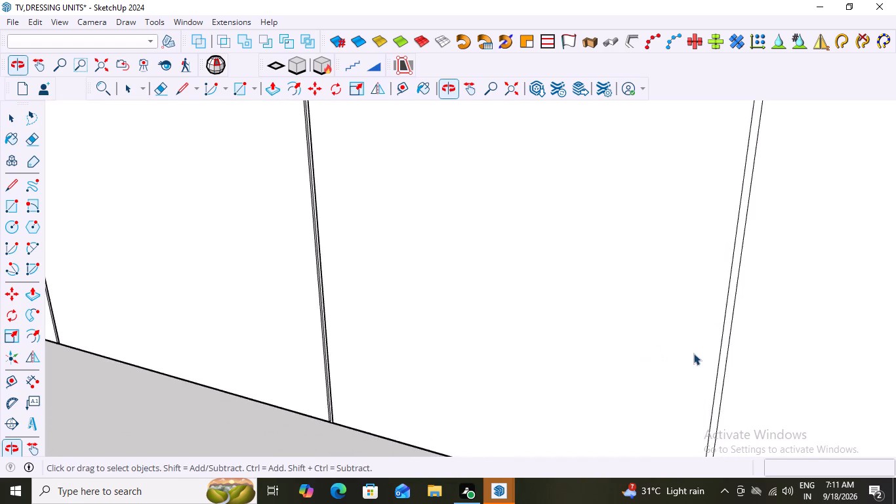
scroll(697, 351, "down", 10)
scroll(539, 203, "up", 17)
middle_click_drag(552, 209, 588, 216)
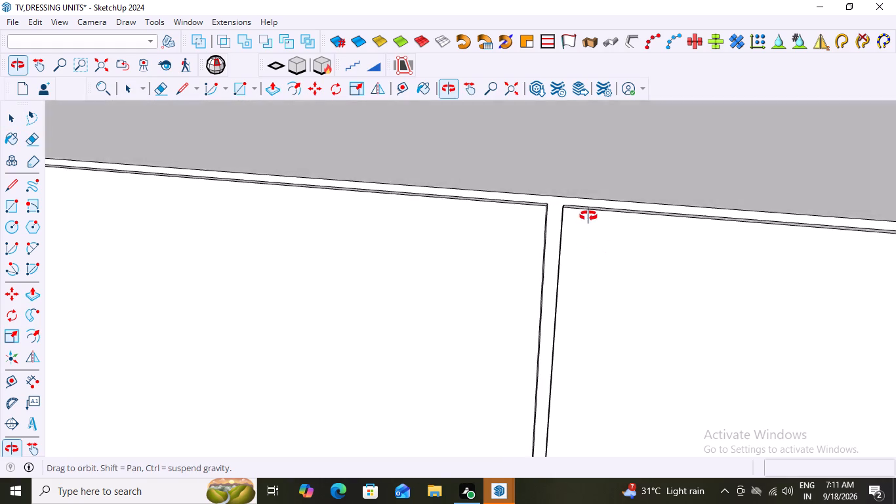
middle_click_drag(588, 216, 593, 186)
scroll(594, 186, "down", 20)
scroll(594, 186, "down", 6)
middle_click(594, 186)
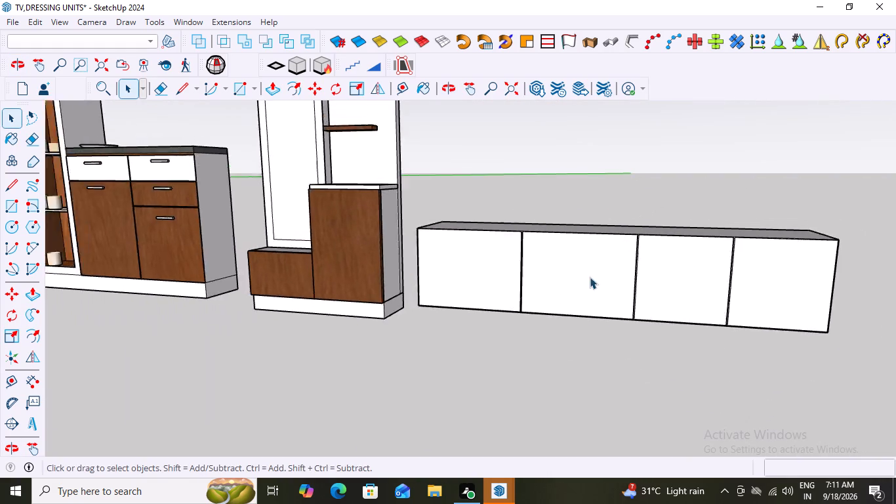
scroll(590, 277, "down", 2)
scroll(514, 337, "down", 2)
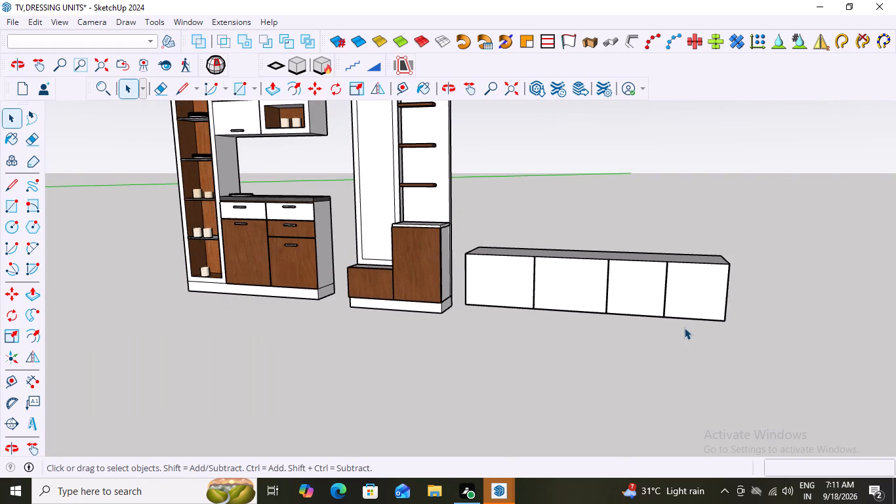
middle_click_drag(687, 329, 755, 339)
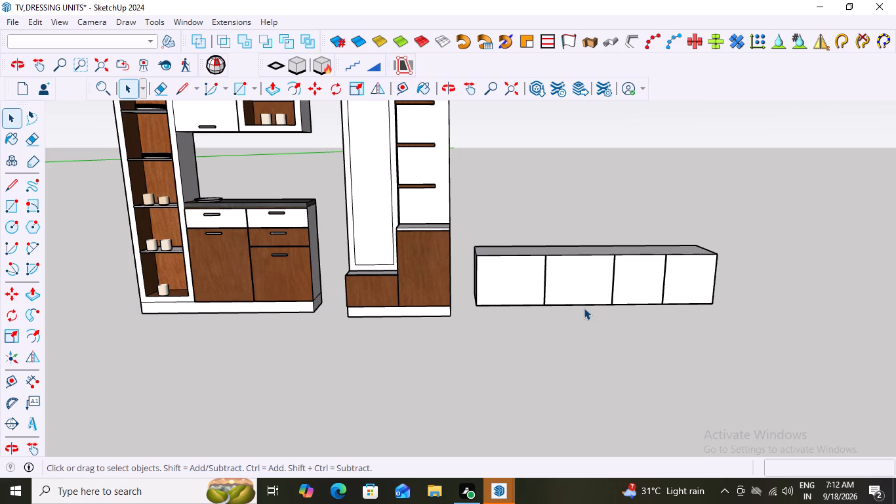
scroll(584, 308, "up", 3)
middle_click_drag(629, 339, 654, 328)
scroll(653, 327, "up", 3)
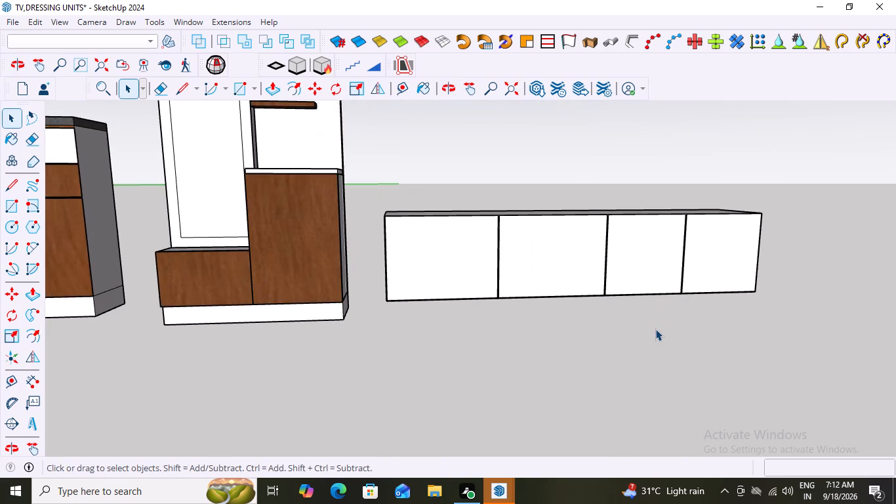
scroll(655, 329, "down", 3)
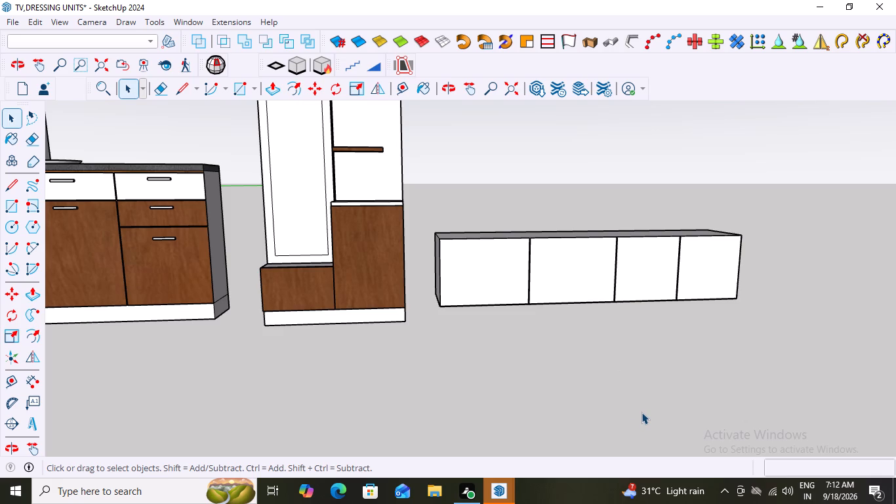
Inspect the first 24" front's raised edge at the low unit's upper corner nearest the dressing unit.
middle_click_drag(584, 372, 560, 374)
scroll(584, 372, "down", 1)
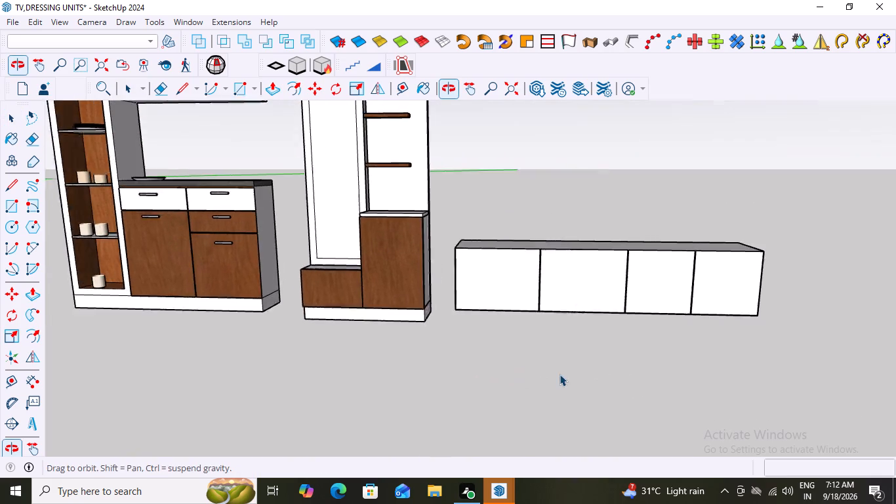
scroll(416, 256, "up", 5)
middle_click_drag(466, 253, 510, 278)
scroll(510, 278, "up", 1)
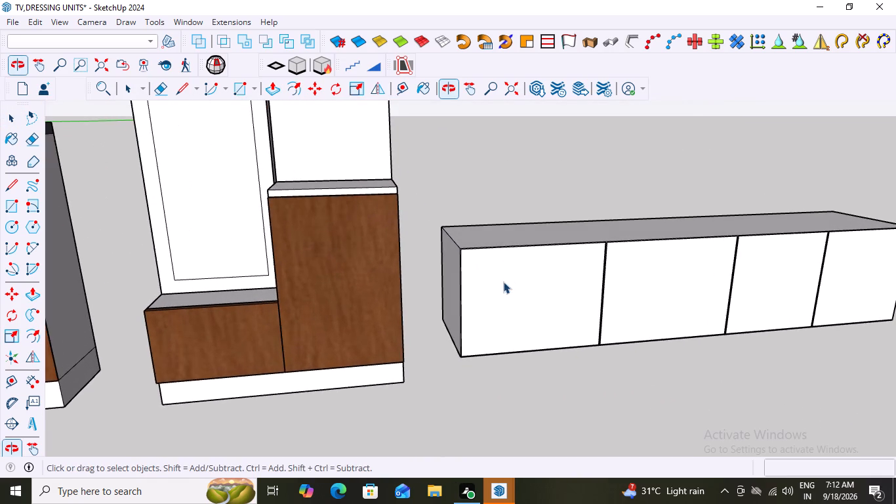
scroll(426, 268, "up", 5)
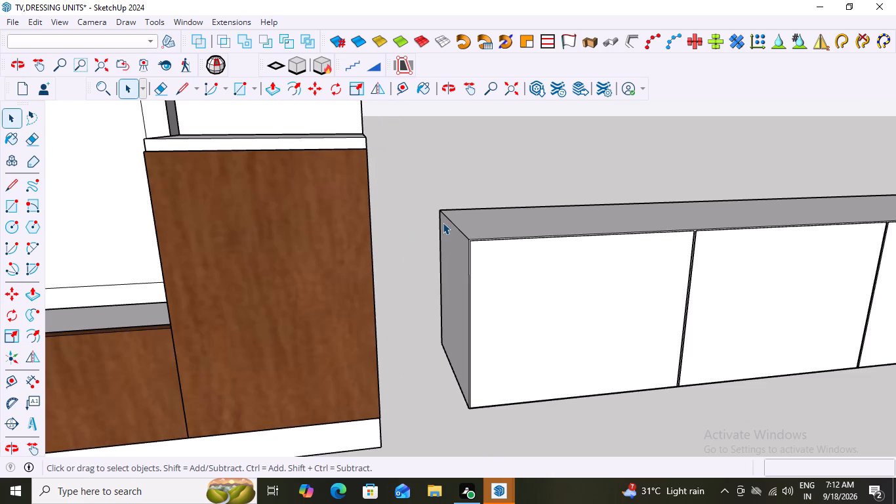
middle_click_drag(457, 242, 477, 254)
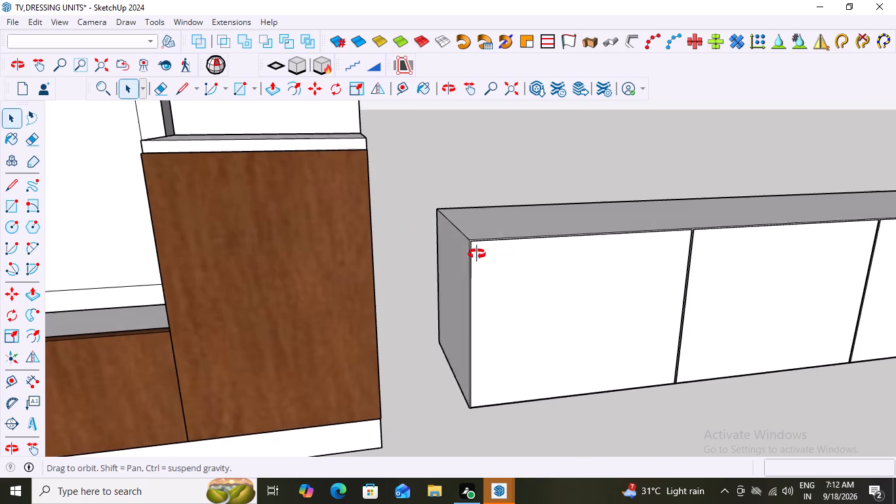
middle_click_drag(477, 254, 616, 255)
scroll(497, 257, "up", 6)
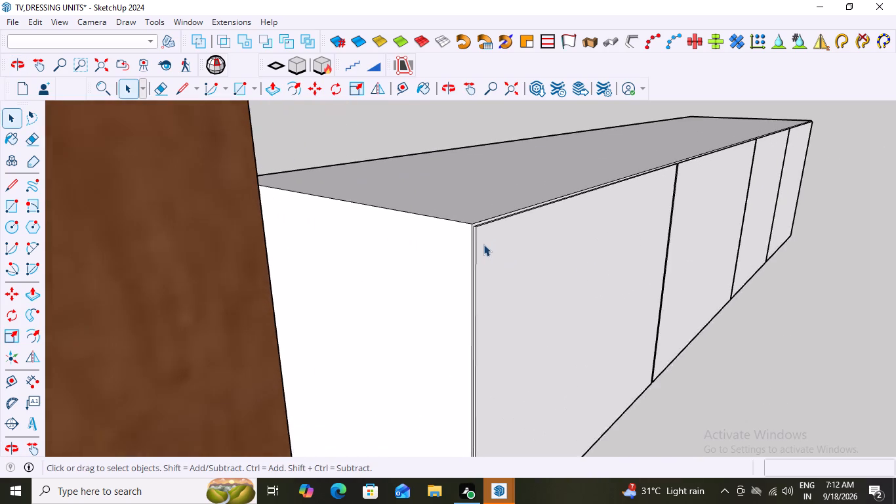
scroll(483, 244, "up", 15)
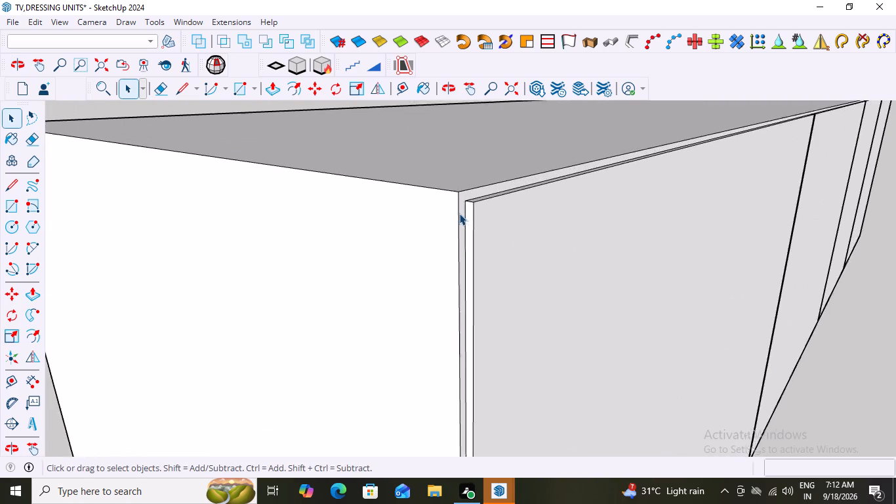
scroll(459, 213, "up", 16)
scroll(459, 213, "down", 7)
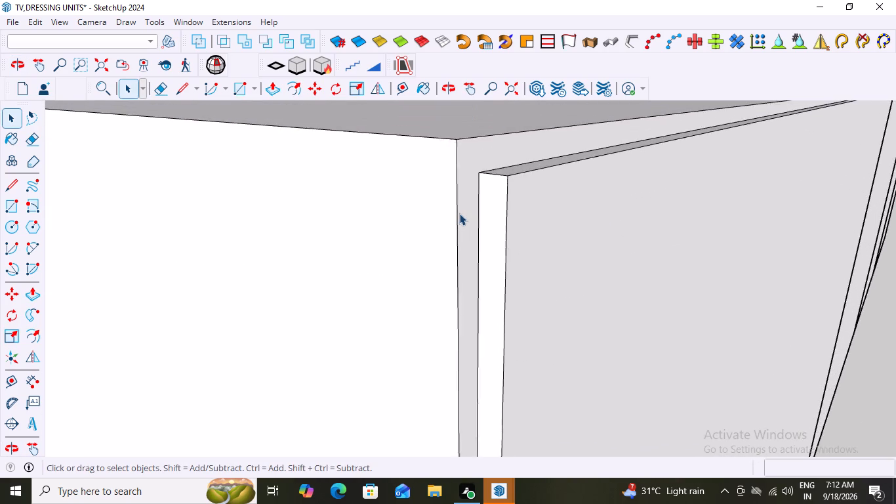
scroll(459, 213, "down", 7)
scroll(459, 213, "down", 17)
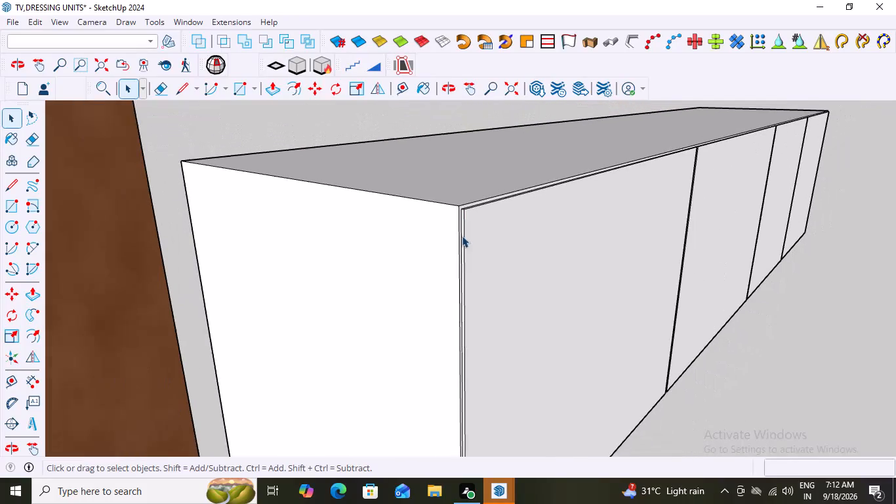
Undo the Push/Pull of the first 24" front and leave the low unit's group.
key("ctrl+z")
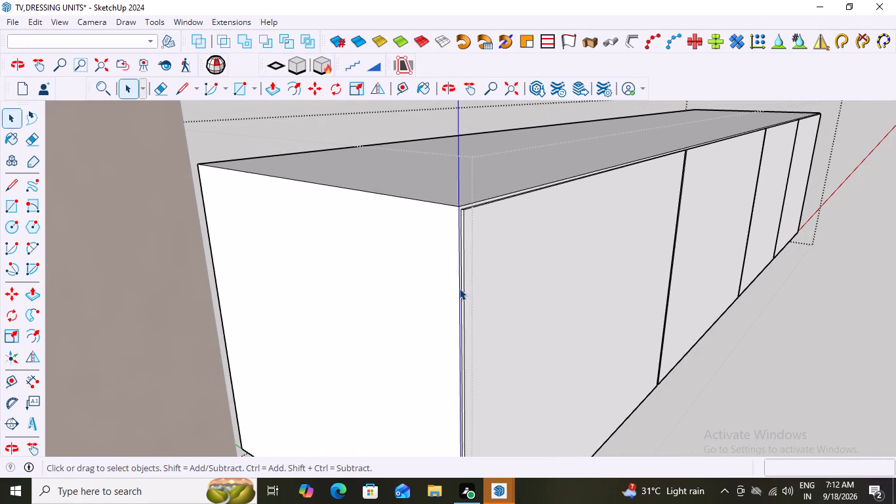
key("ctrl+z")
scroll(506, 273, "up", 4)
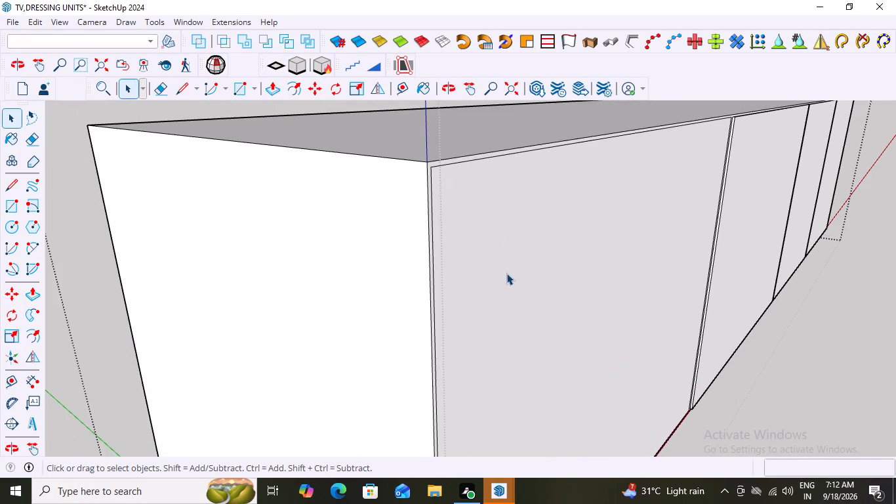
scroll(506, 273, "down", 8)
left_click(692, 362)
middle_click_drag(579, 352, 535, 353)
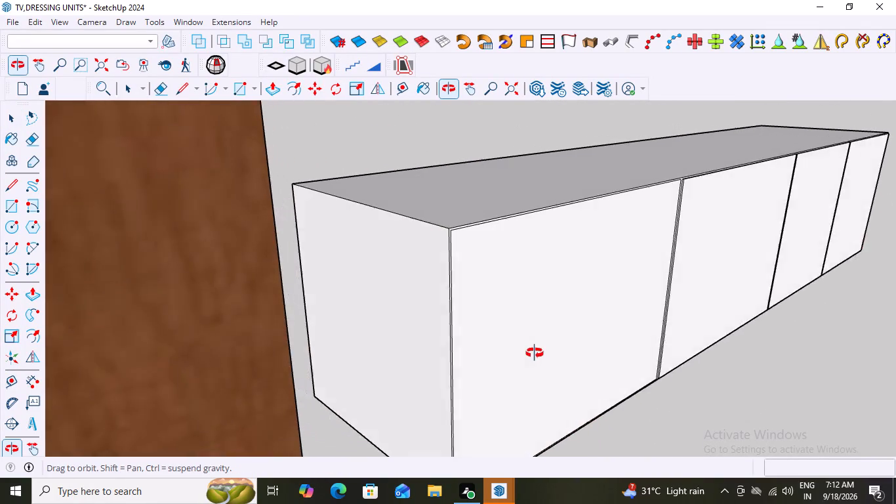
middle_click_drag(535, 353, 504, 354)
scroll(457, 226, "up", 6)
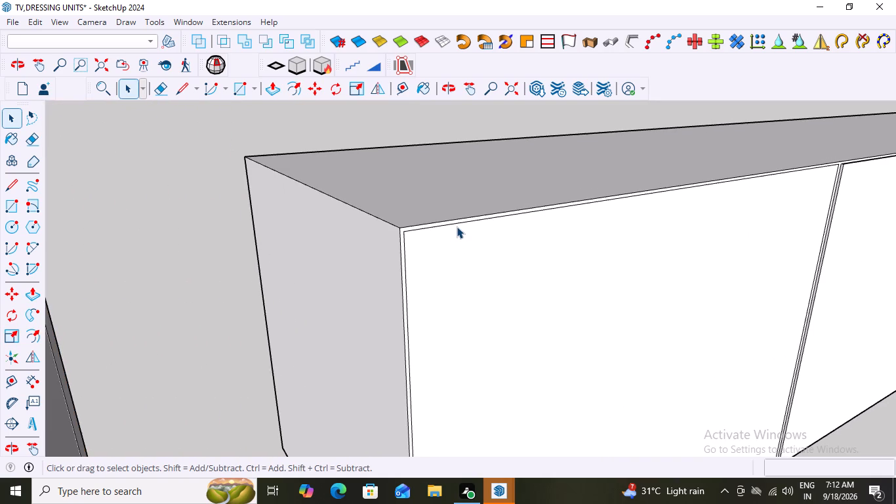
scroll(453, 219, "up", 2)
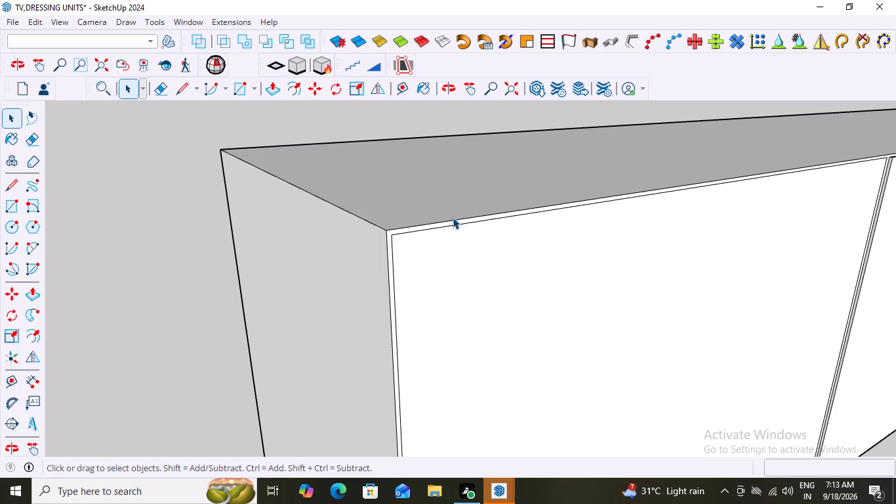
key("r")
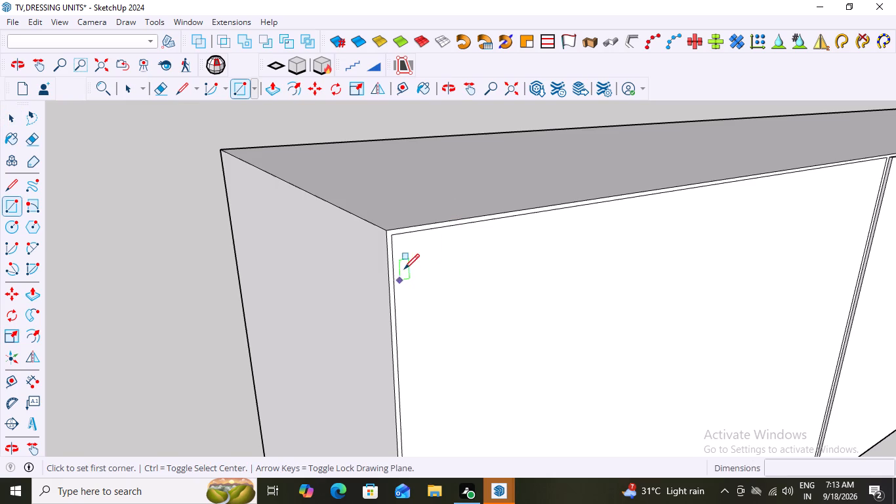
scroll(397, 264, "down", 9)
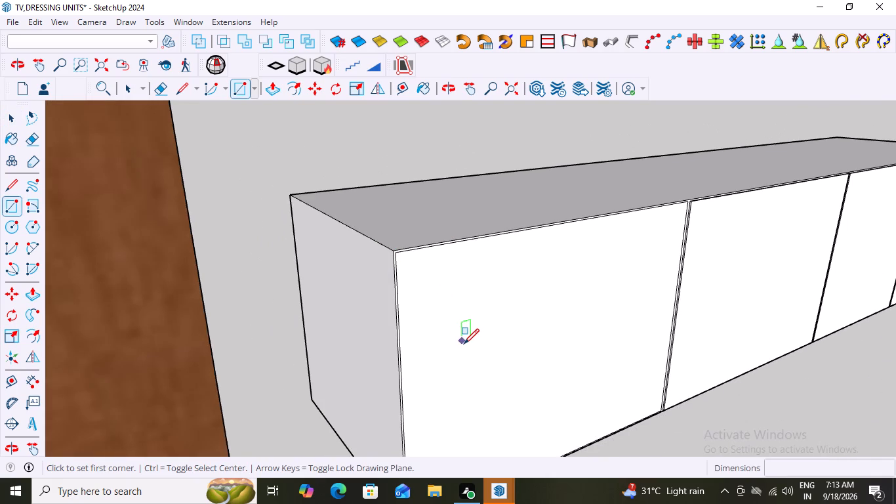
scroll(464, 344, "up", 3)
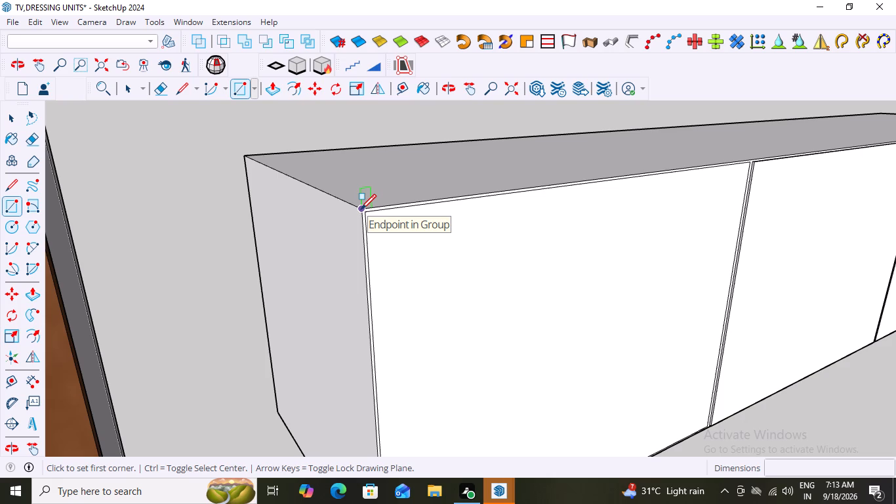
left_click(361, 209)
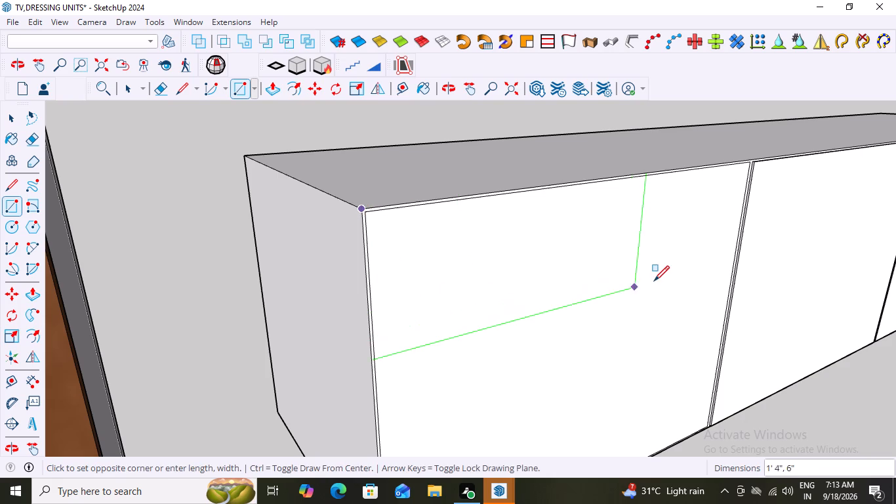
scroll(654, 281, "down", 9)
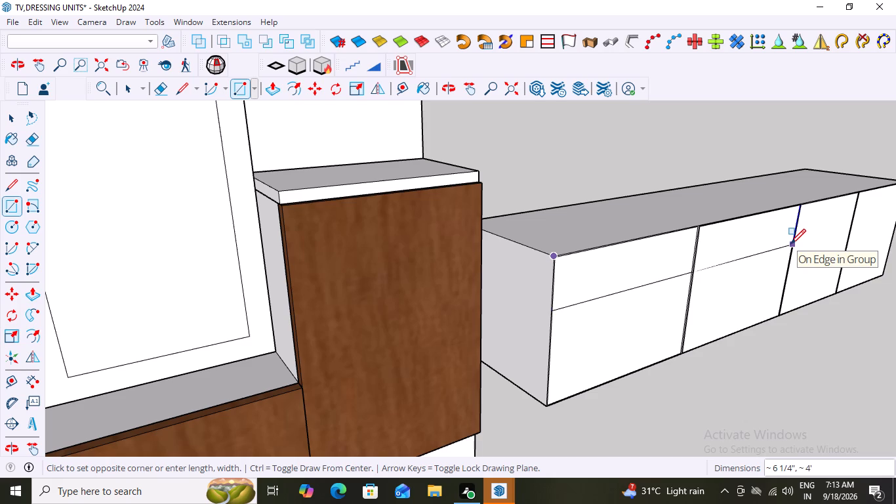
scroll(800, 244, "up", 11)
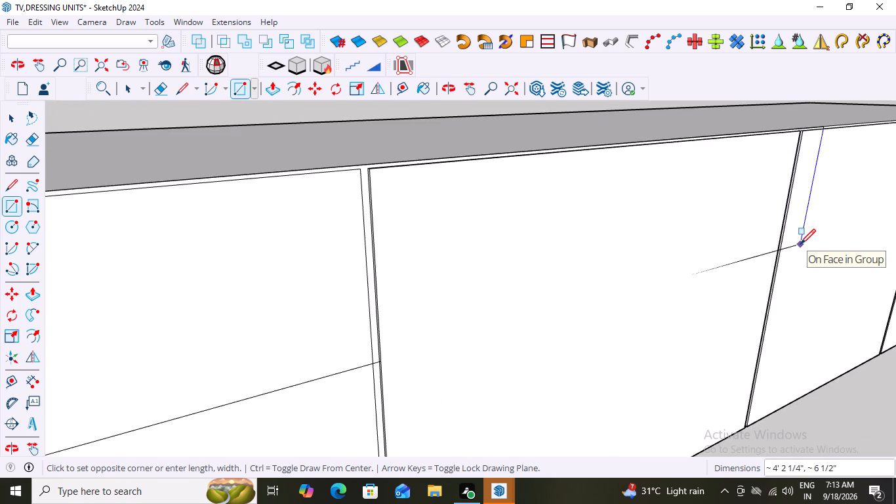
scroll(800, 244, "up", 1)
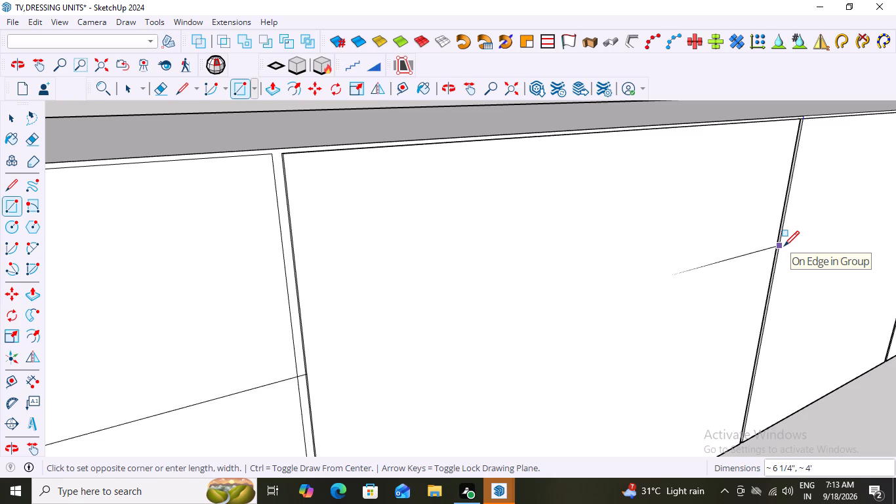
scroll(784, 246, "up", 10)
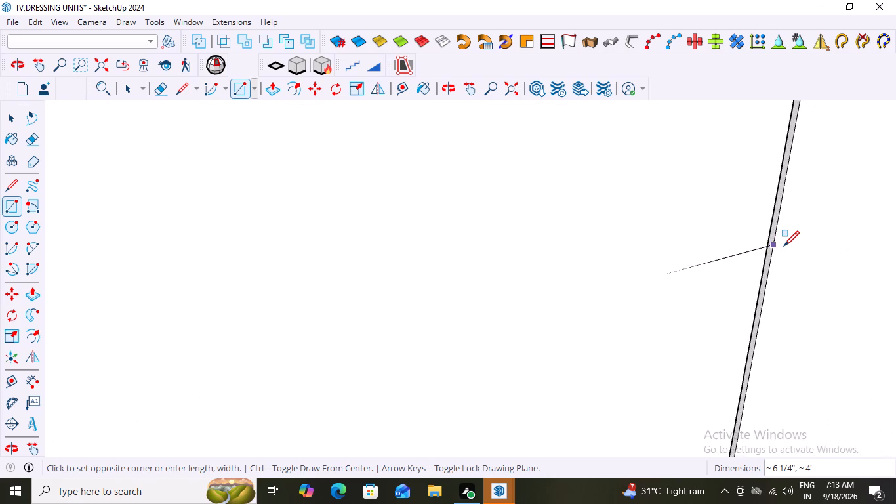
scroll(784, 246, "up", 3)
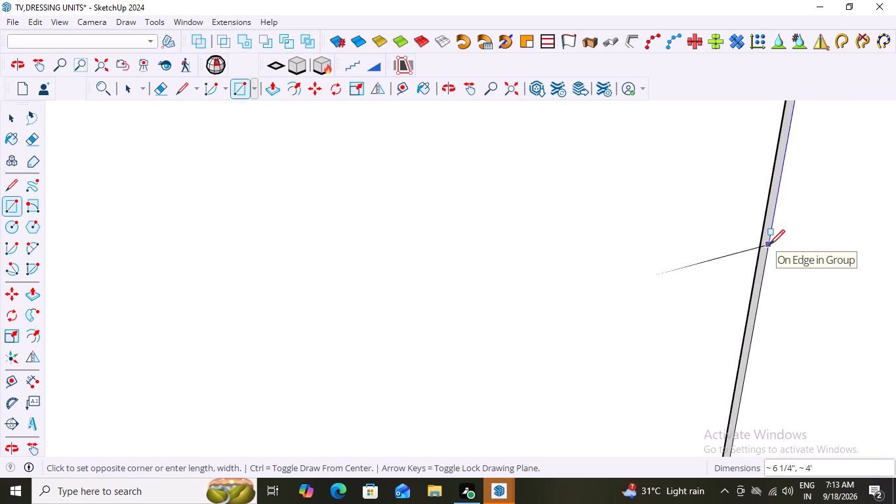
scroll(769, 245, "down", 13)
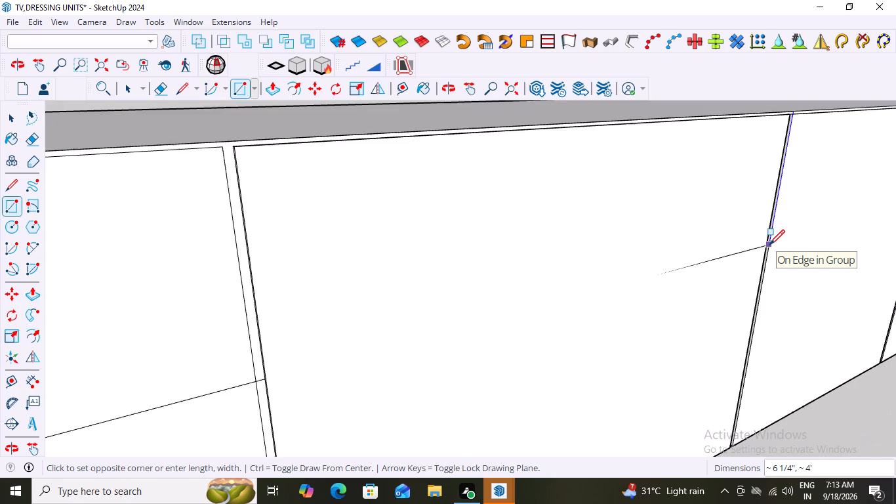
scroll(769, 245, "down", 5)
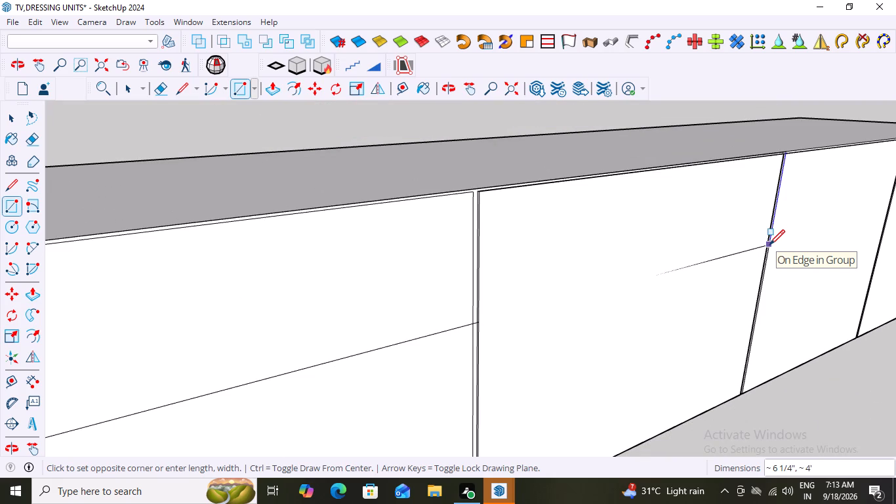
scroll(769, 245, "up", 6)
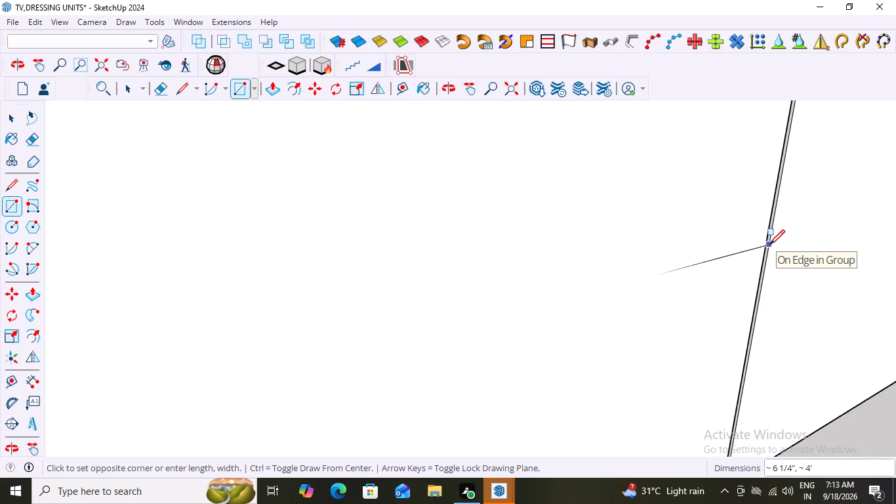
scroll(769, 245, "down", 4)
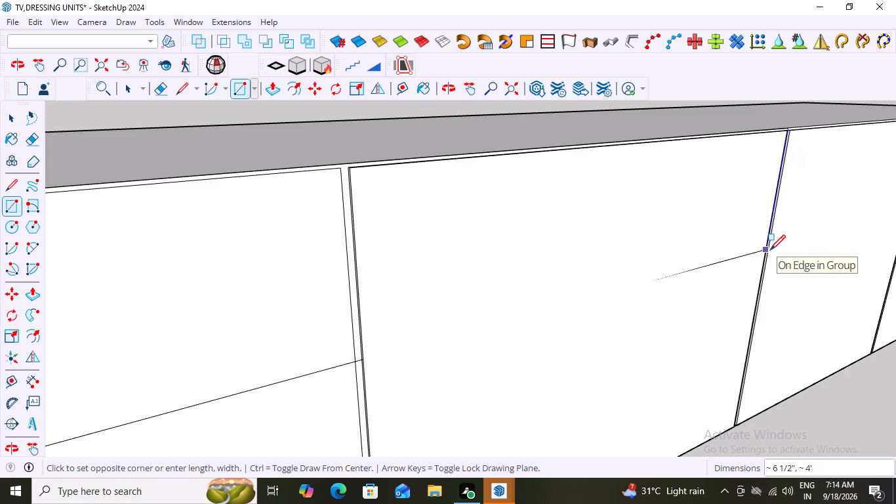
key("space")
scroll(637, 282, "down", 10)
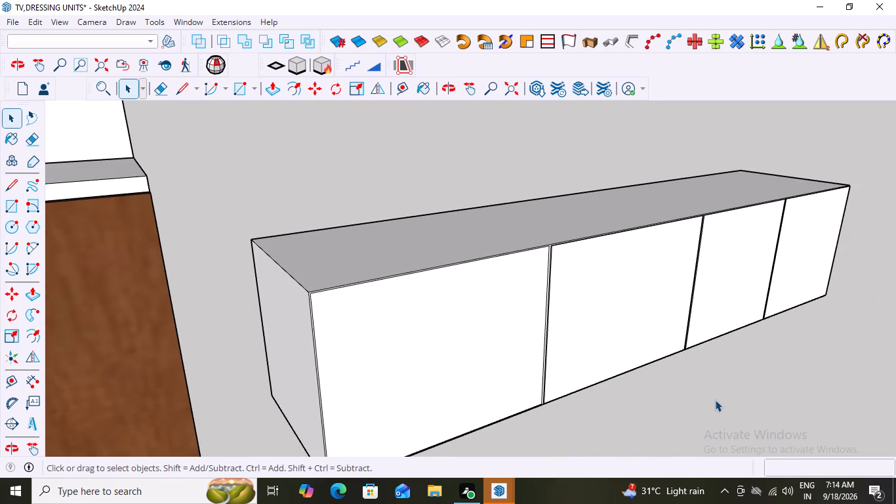
Undo the Push/Pull of the second 24" front and leave the low unit's group.
key("ctrl+z")
key("ctrl+z")
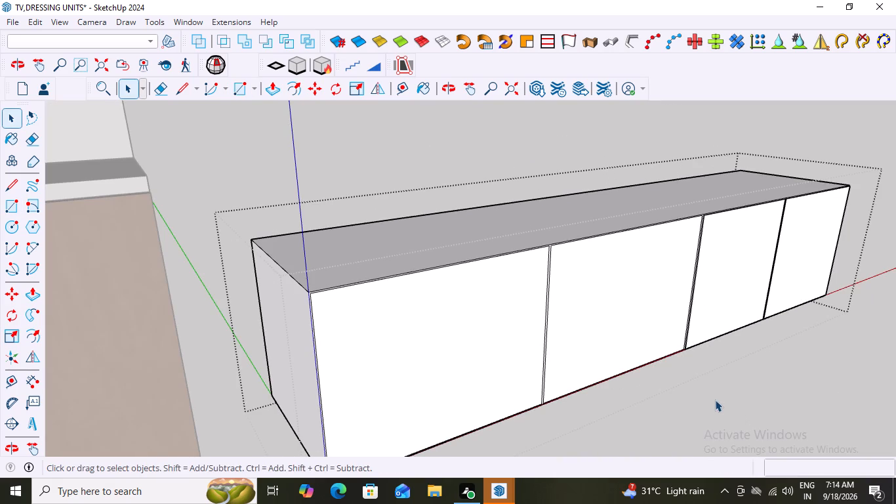
middle_click_drag(730, 373, 610, 369)
scroll(805, 359, "up", 3)
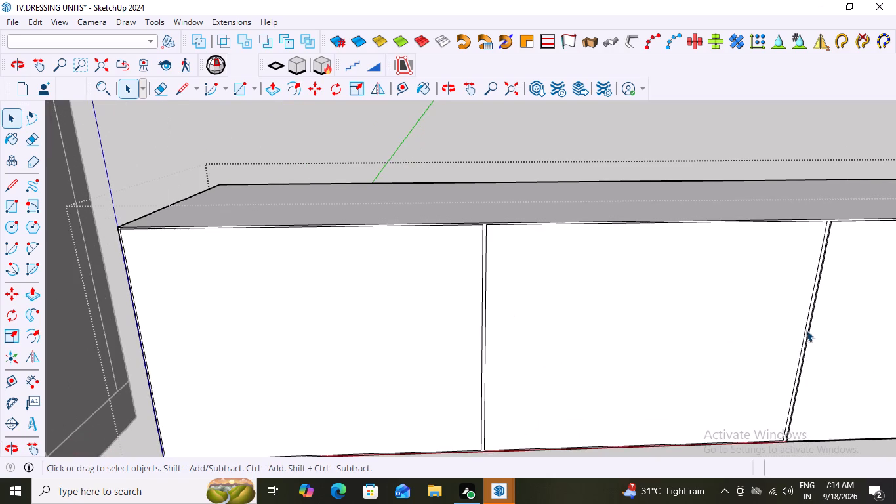
scroll(807, 324, "up", 4)
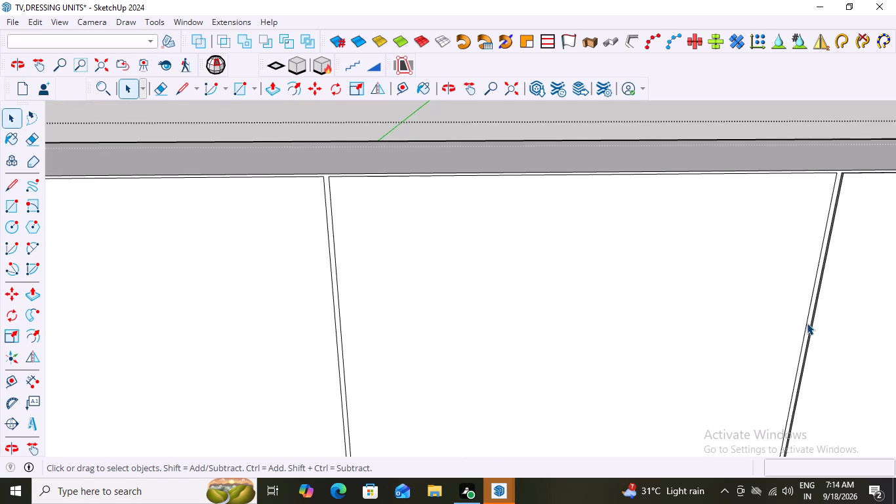
scroll(807, 323, "down", 2)
left_click(753, 306)
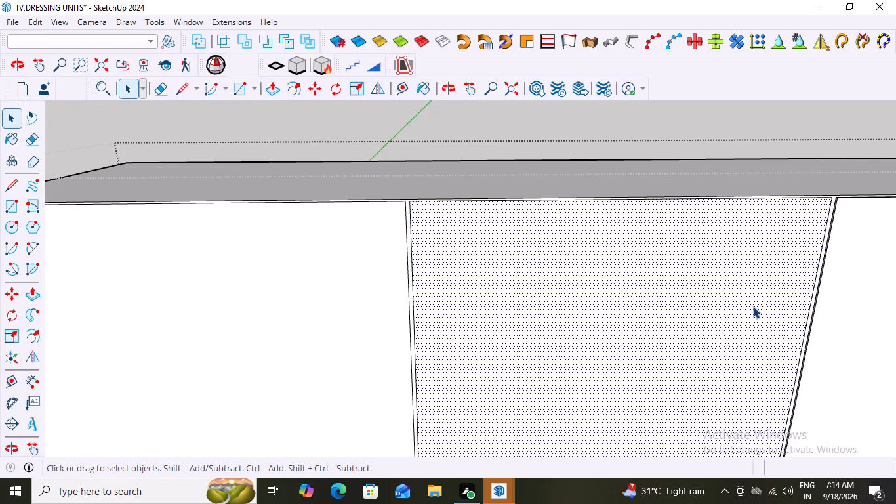
key("space")
scroll(753, 306, "down", 8)
left_click(413, 154)
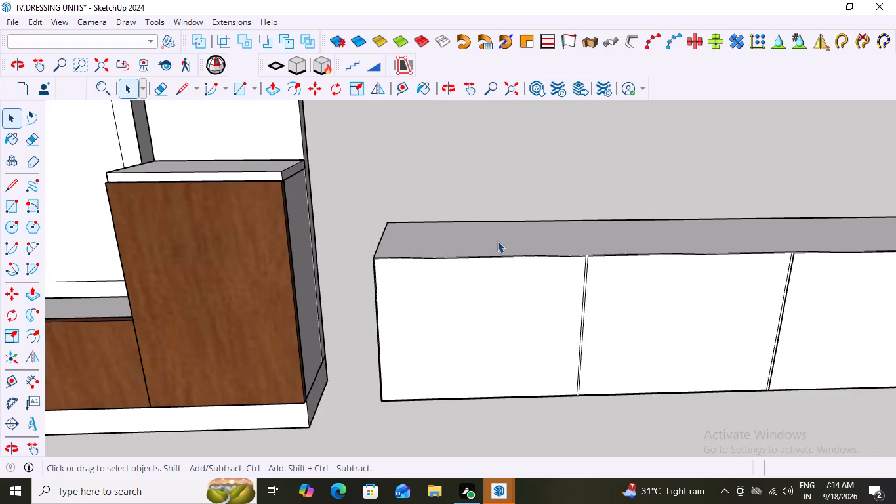
Draw a rectangle about 9" by 4' across both 24" fronts, from the low unit's upper corner to the midpoint of the second front's far edge.
middle_click_drag(728, 305, 544, 268)
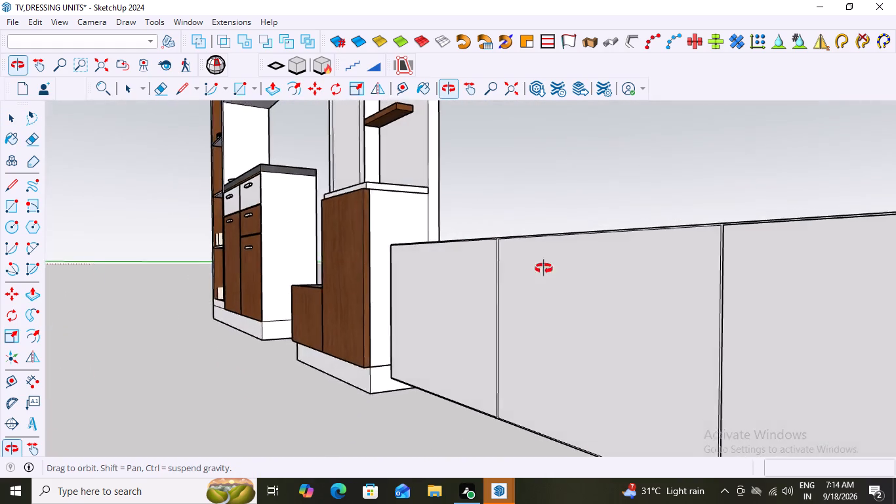
middle_click_drag(544, 268, 781, 338)
scroll(752, 280, "up", 4)
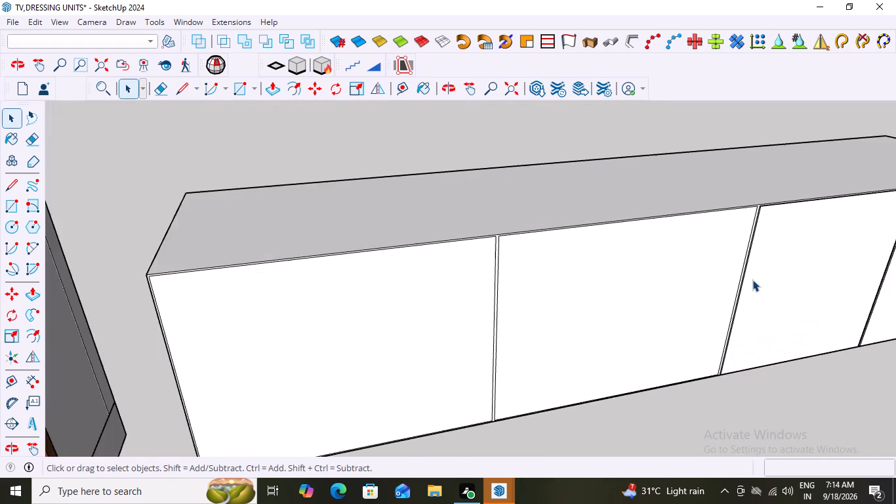
scroll(752, 280, "up", 9)
scroll(735, 245, "down", 10)
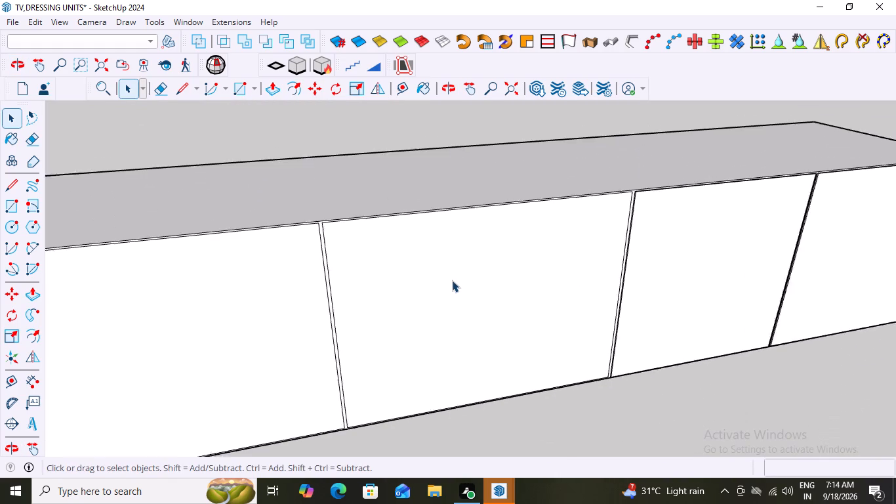
scroll(452, 280, "down", 9)
middle_click_drag(365, 299, 324, 268)
scroll(272, 268, "up", 4)
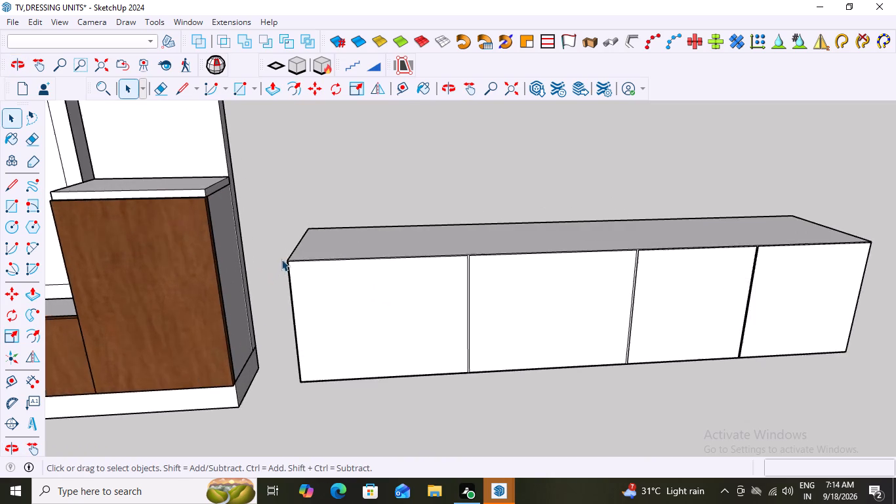
scroll(281, 259, "up", 9)
scroll(339, 296, "up", 2)
scroll(289, 262, "up", 2)
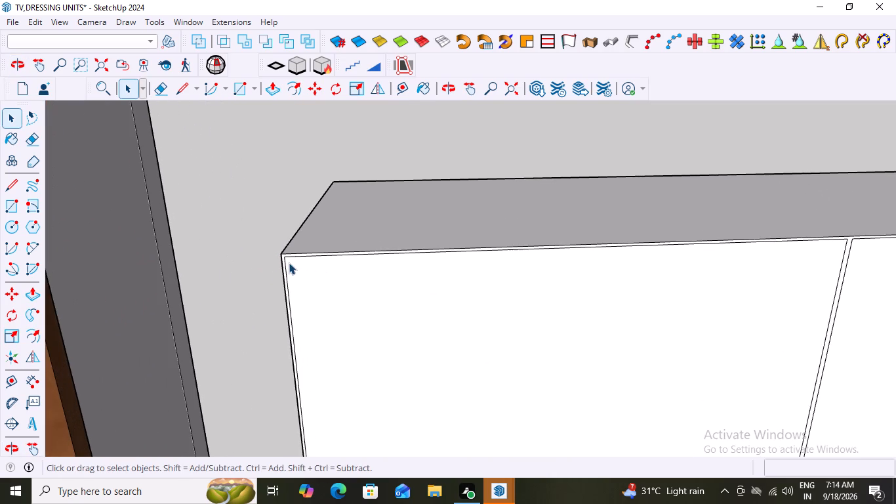
key("r")
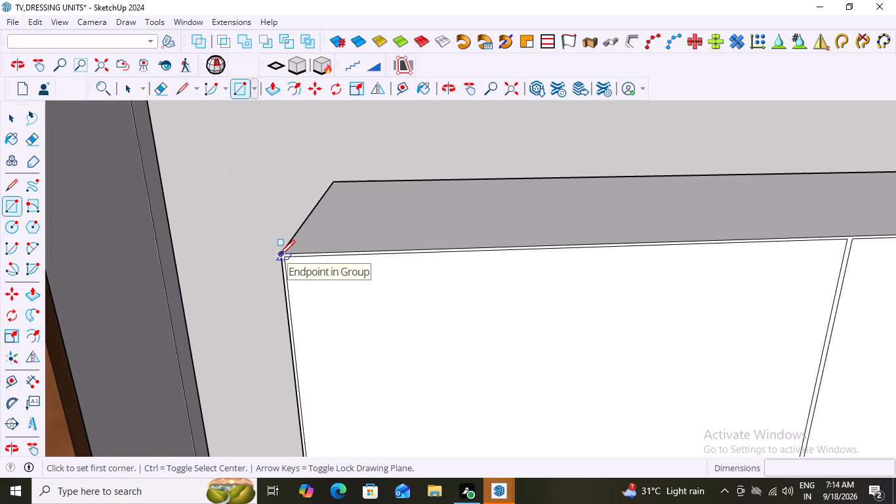
left_click(279, 255)
scroll(362, 339, "down", 13)
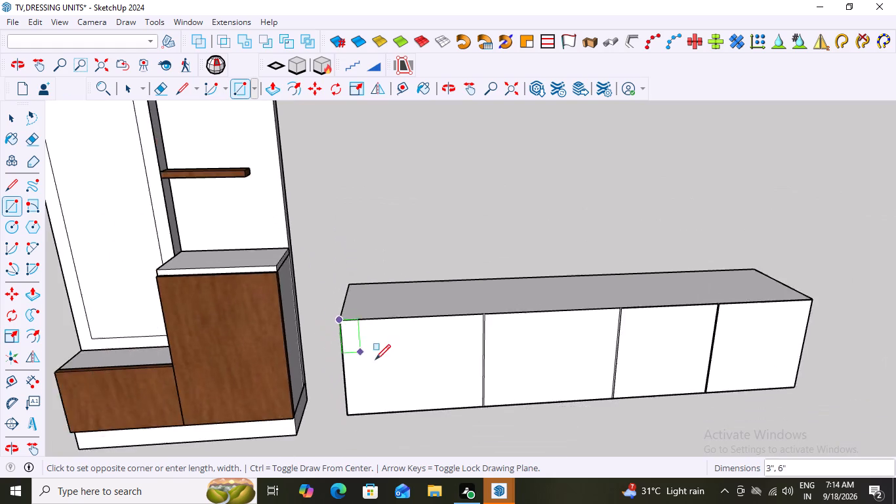
scroll(375, 360, "down", 5)
scroll(558, 367, "up", 12)
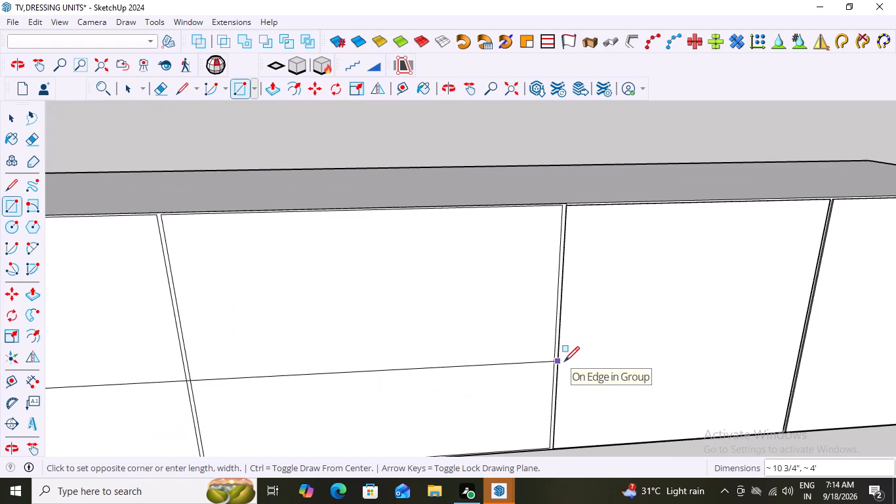
scroll(564, 362, "up", 4)
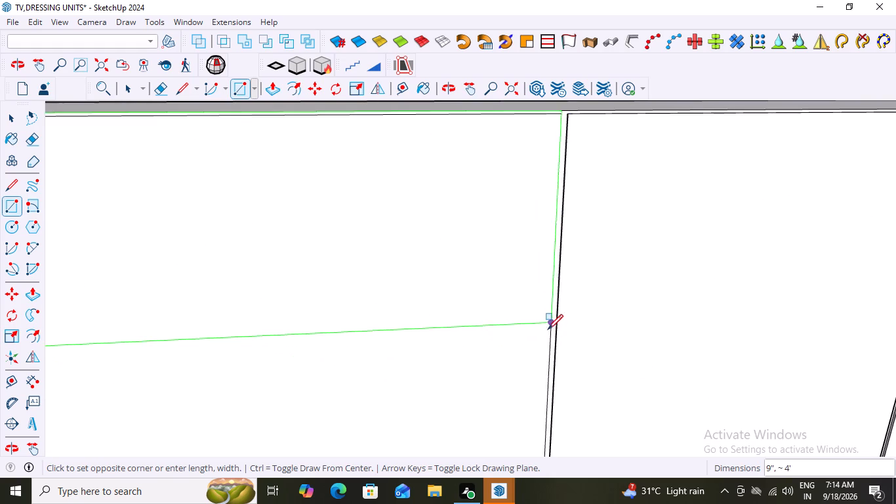
scroll(547, 329, "down", 4)
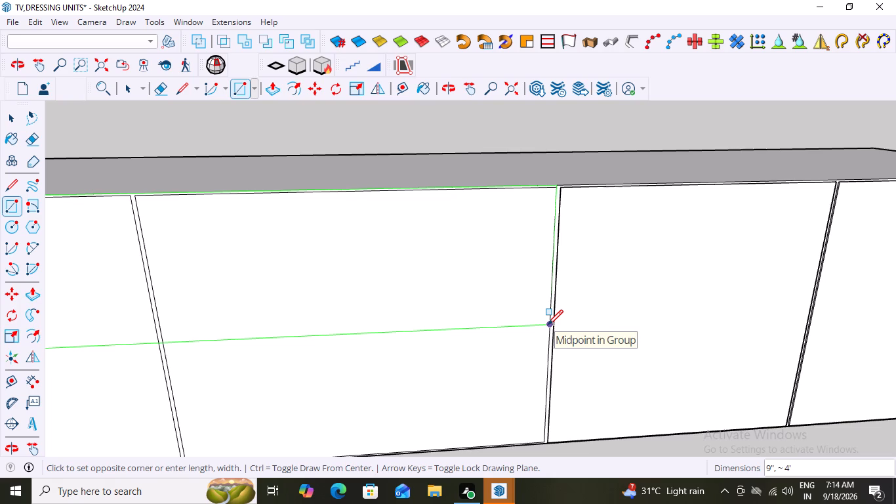
scroll(548, 325, "down", 8)
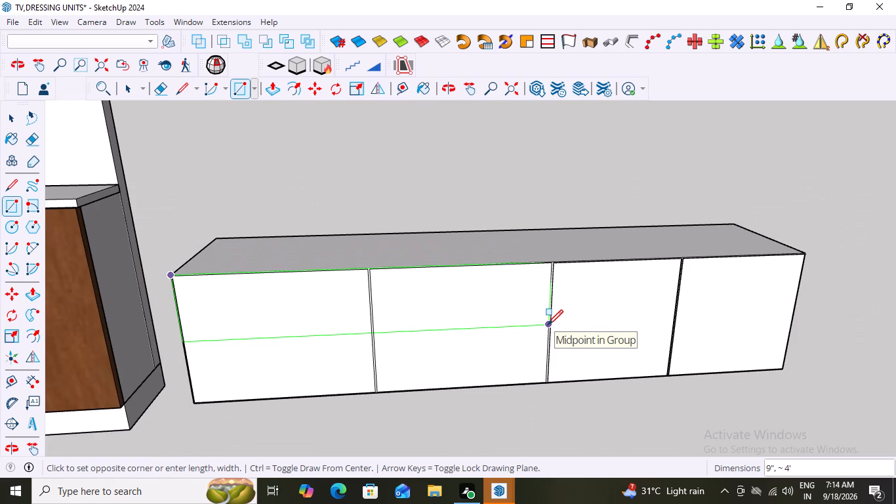
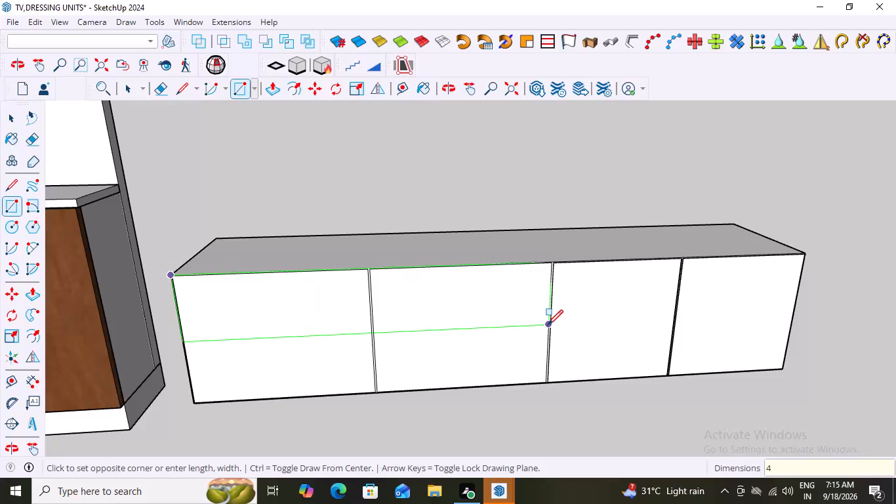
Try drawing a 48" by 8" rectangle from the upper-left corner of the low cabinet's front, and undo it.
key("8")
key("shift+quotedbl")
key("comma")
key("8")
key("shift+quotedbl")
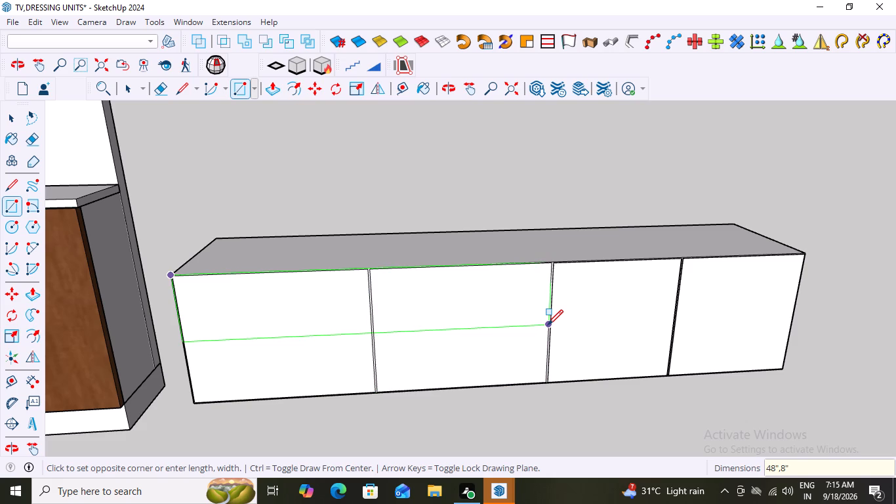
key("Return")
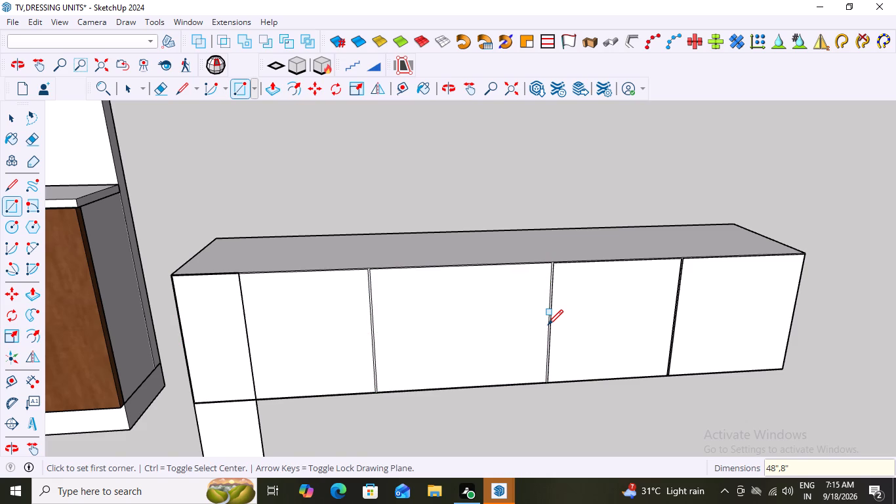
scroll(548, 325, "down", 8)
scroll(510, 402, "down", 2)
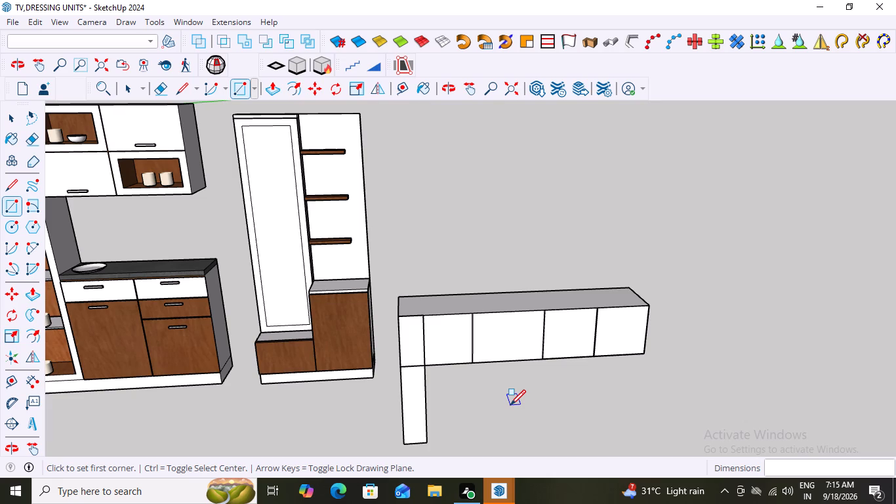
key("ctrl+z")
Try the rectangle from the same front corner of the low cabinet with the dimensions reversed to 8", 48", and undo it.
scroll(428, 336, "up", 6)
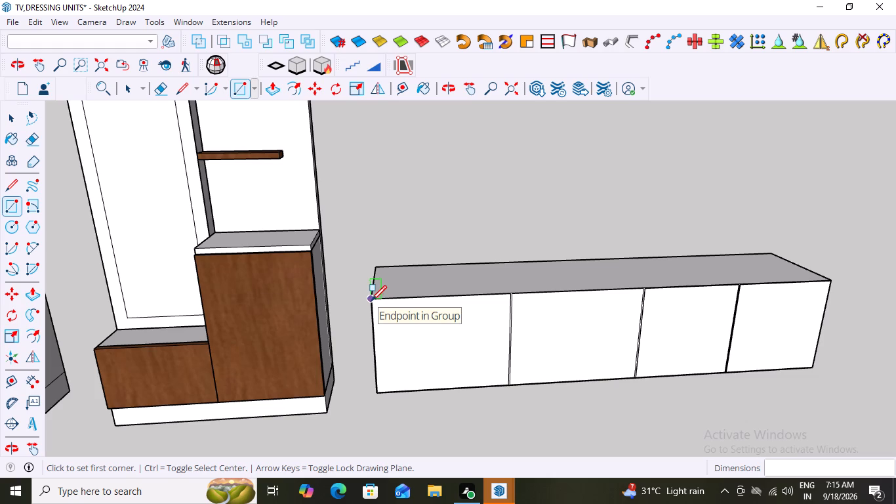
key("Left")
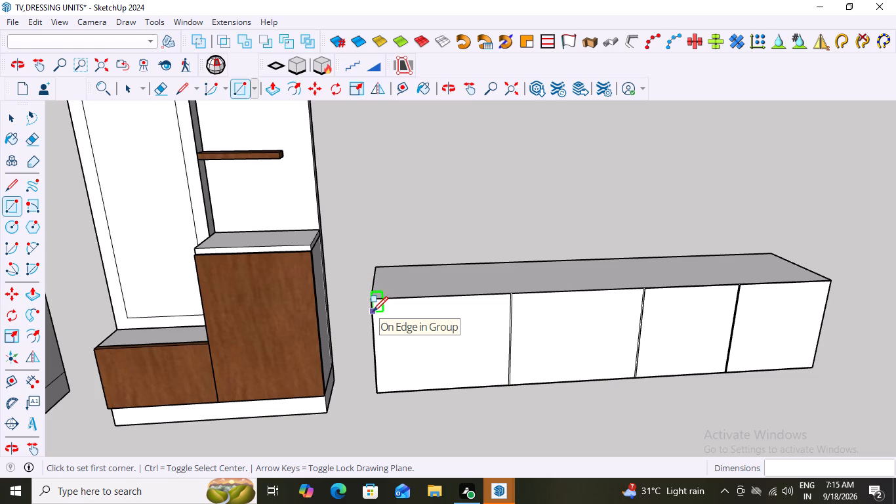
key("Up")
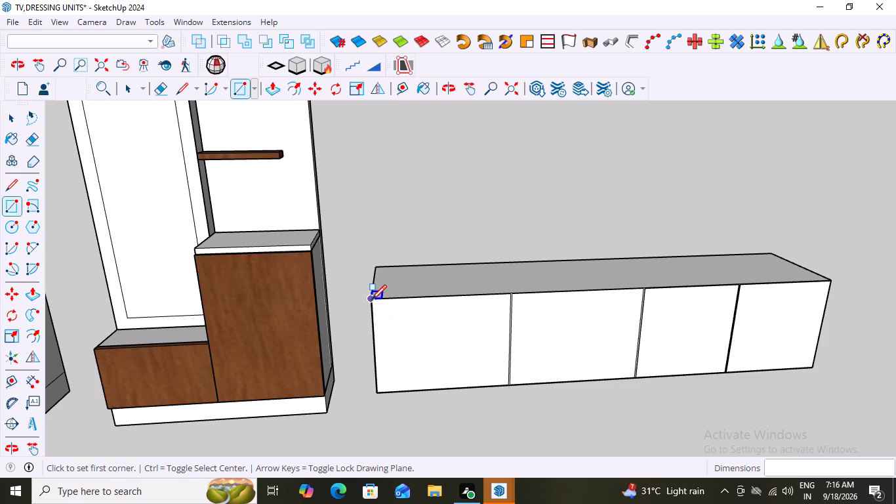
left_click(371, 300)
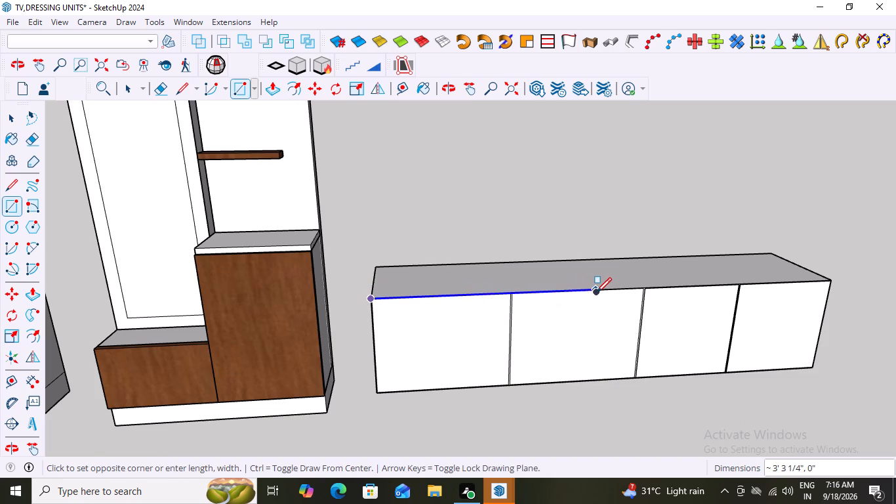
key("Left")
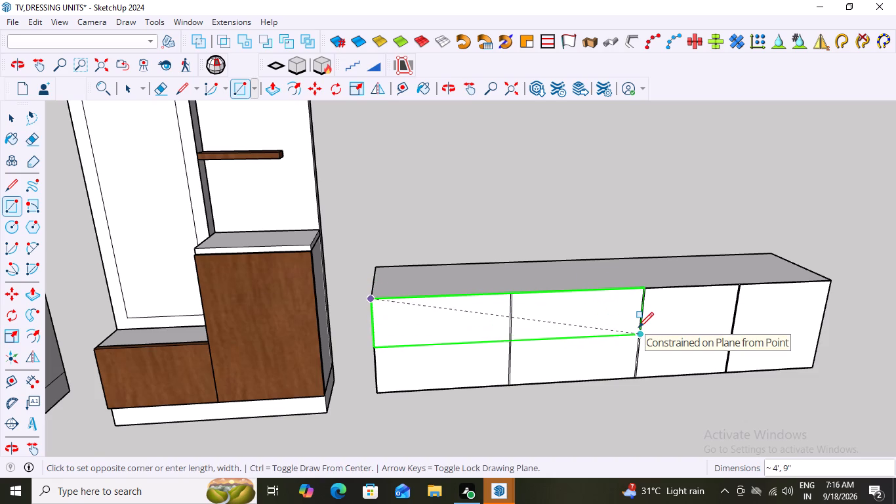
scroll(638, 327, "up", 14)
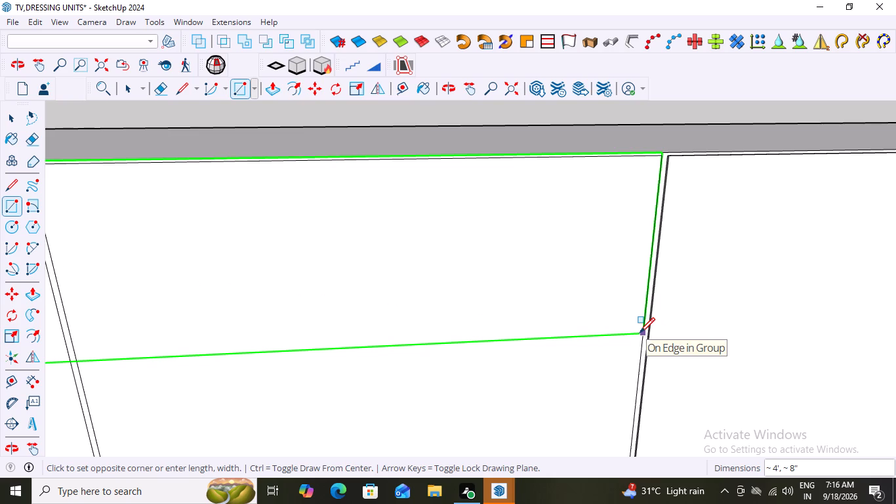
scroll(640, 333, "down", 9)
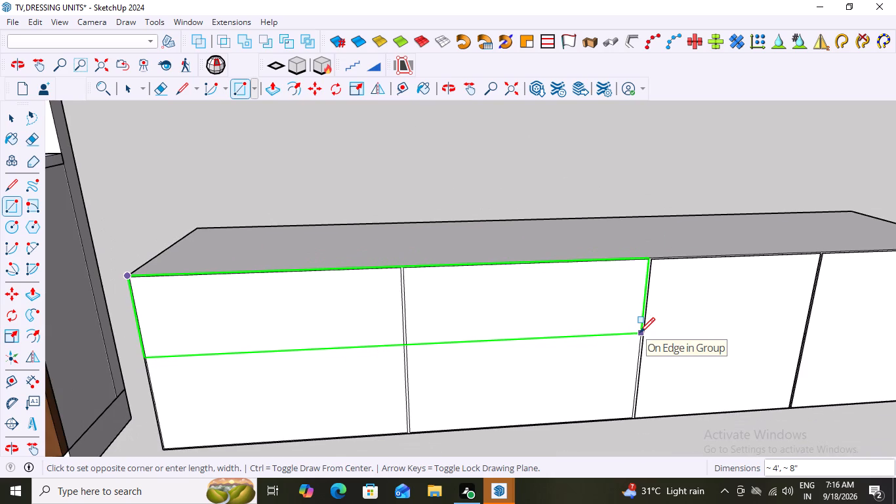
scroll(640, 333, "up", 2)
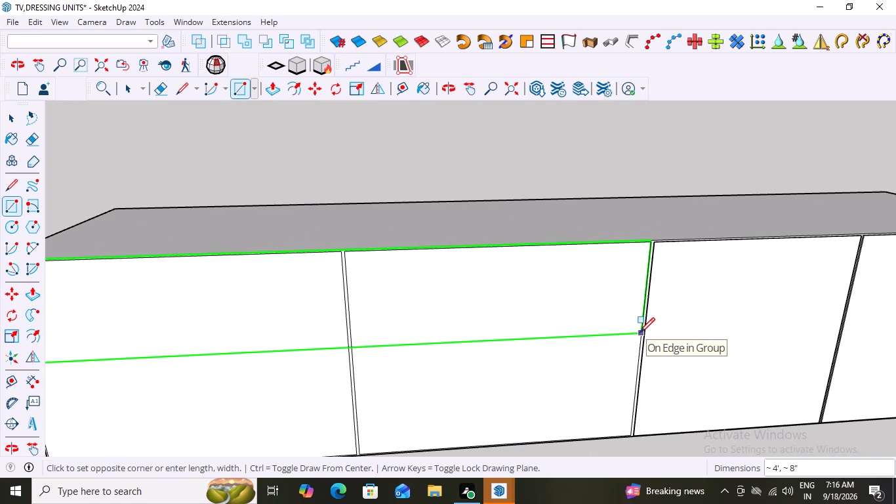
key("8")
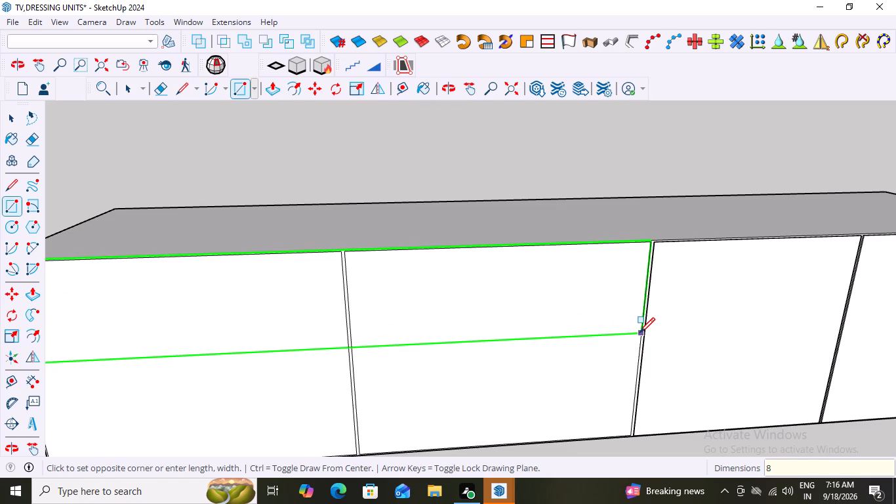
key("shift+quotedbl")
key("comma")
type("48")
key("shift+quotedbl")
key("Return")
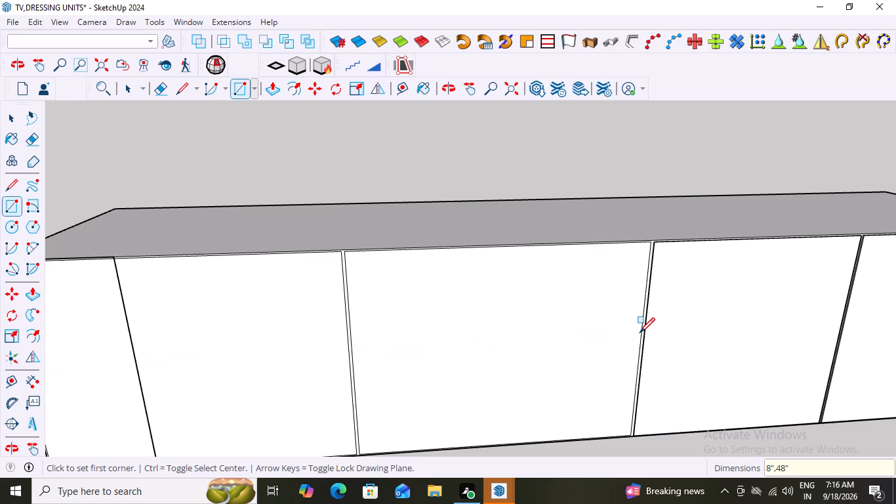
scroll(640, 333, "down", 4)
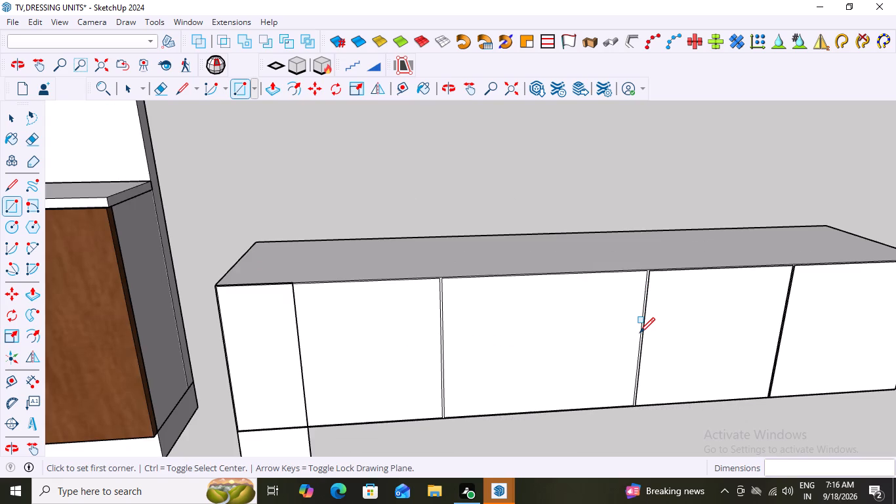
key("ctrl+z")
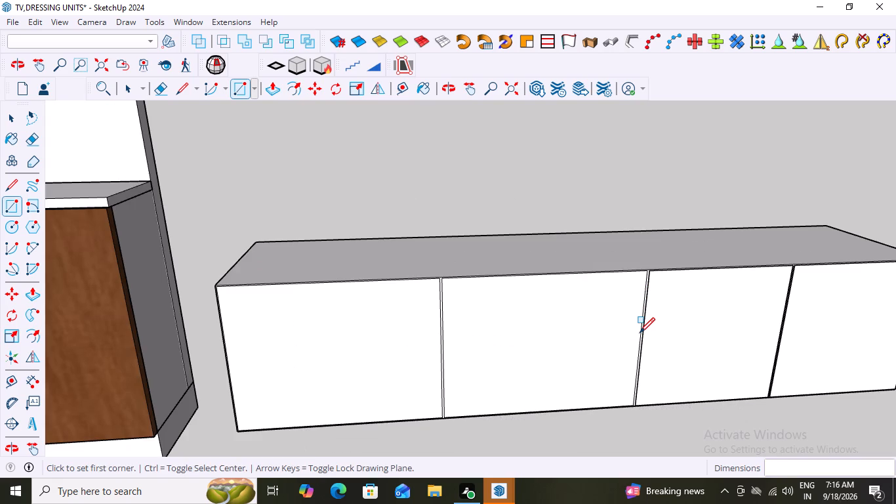
Draw a vertical rectangle with dimensions 48", 8" from the upper-left corner of the low cabinet's front face.
scroll(262, 289, "up", 3)
scroll(201, 296, "up", 7)
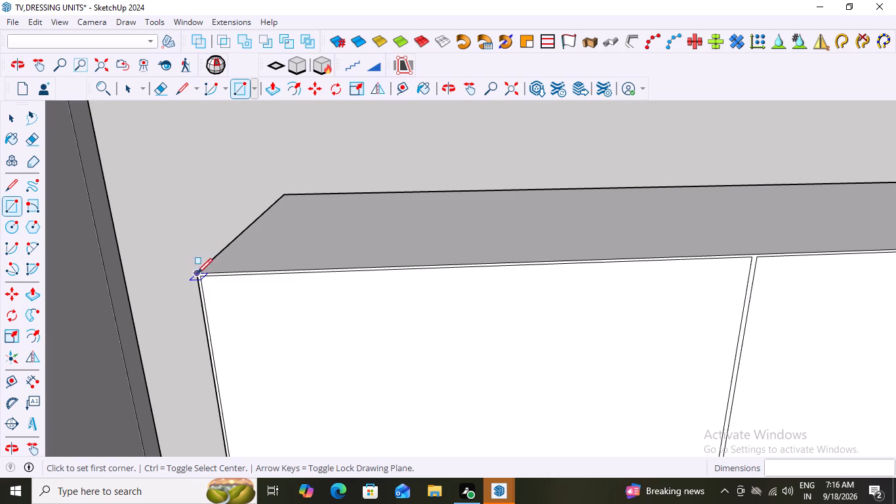
scroll(197, 283, "up", 12)
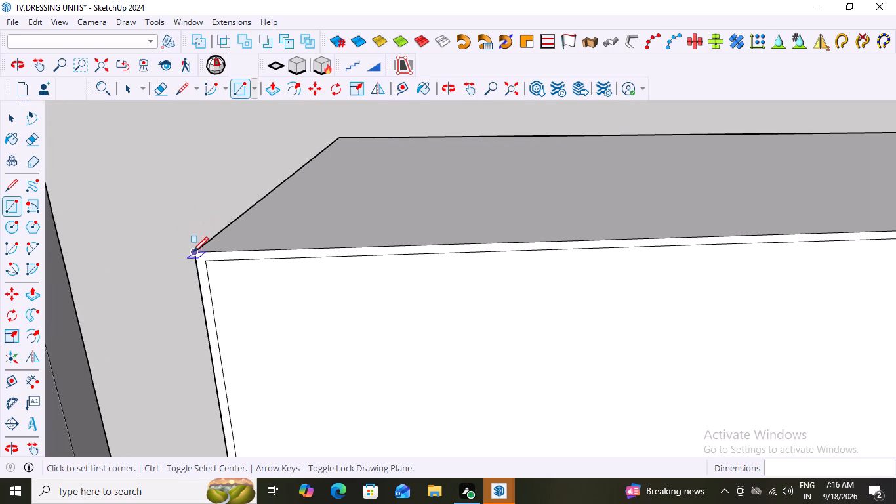
left_click(193, 253)
scroll(272, 308, "down", 12)
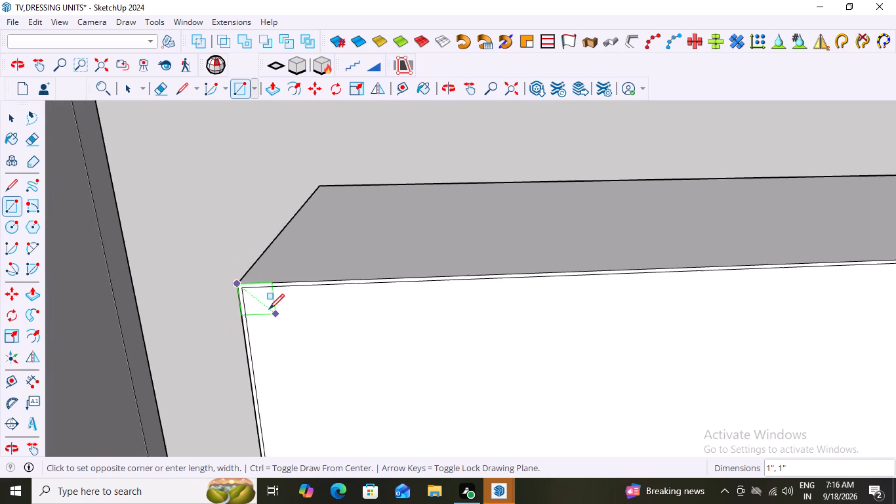
scroll(269, 309, "down", 6)
scroll(613, 360, "down", 2)
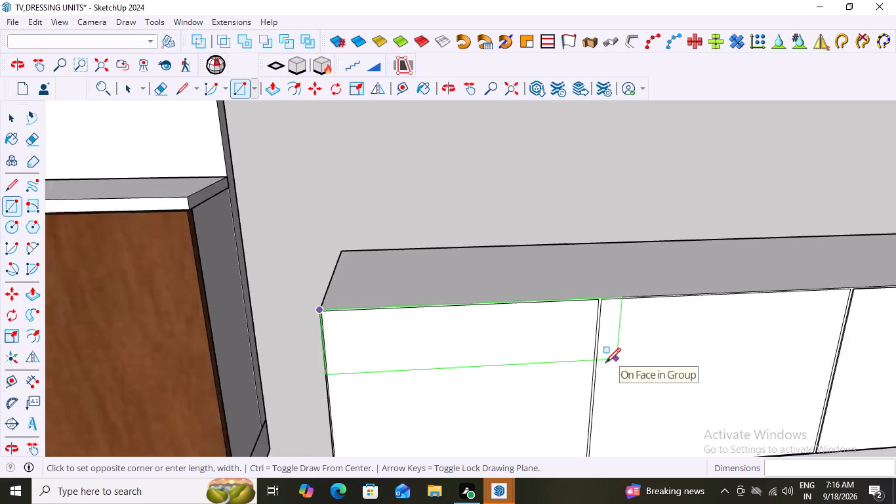
scroll(605, 363, "down", 6)
scroll(722, 354, "up", 10)
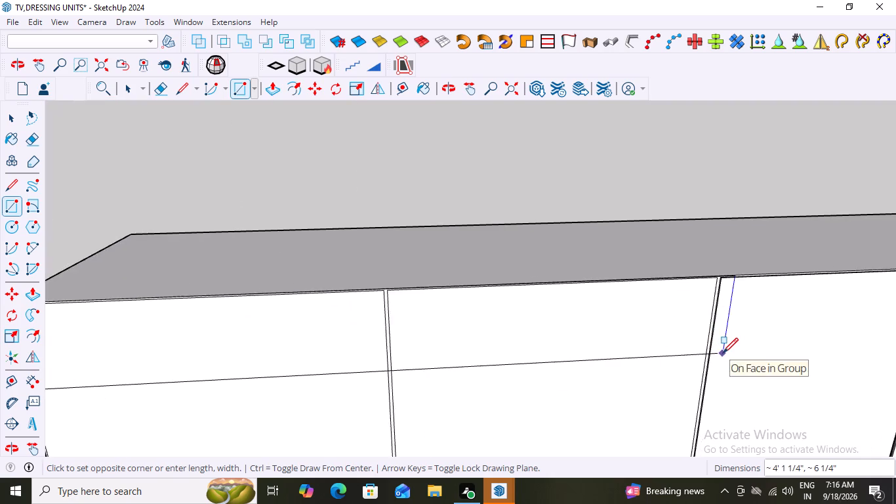
scroll(723, 353, "up", 9)
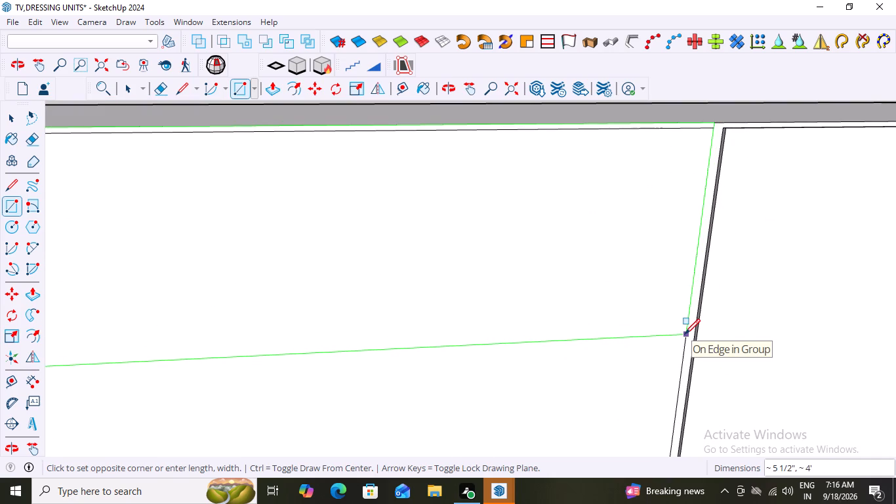
scroll(682, 345, "down", 3)
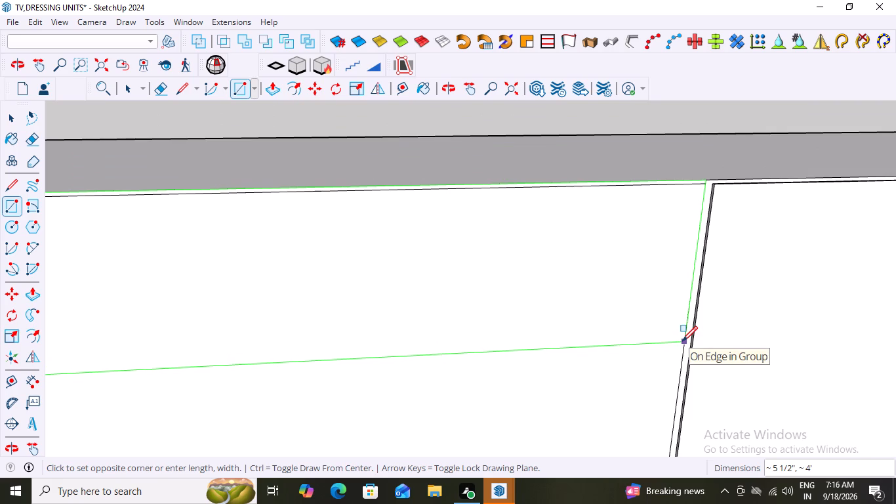
type("48")
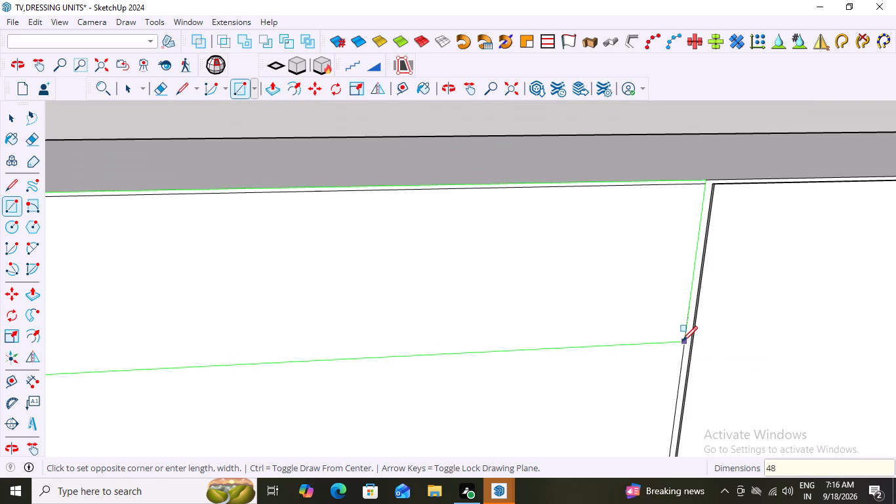
key("shift+quotedbl")
key("comma")
key("8")
key("shift+quotedbl")
key("Return")
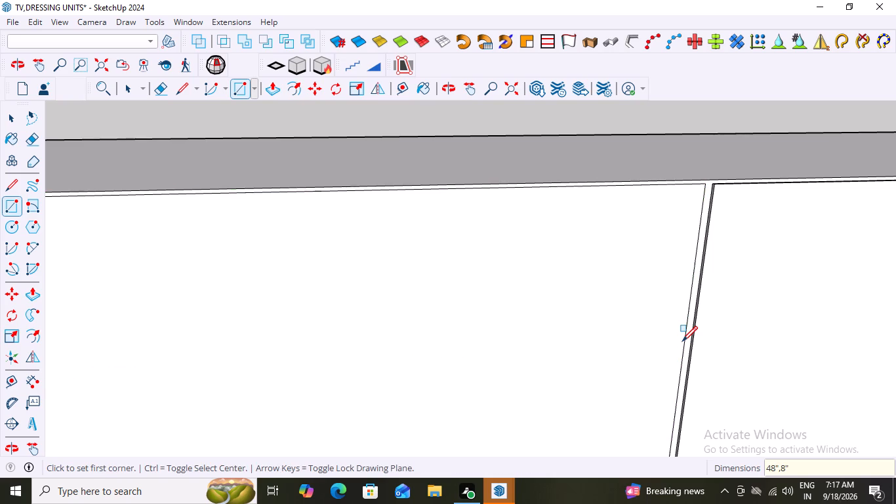
scroll(582, 360, "down", 20)
scroll(605, 341, "down", 5)
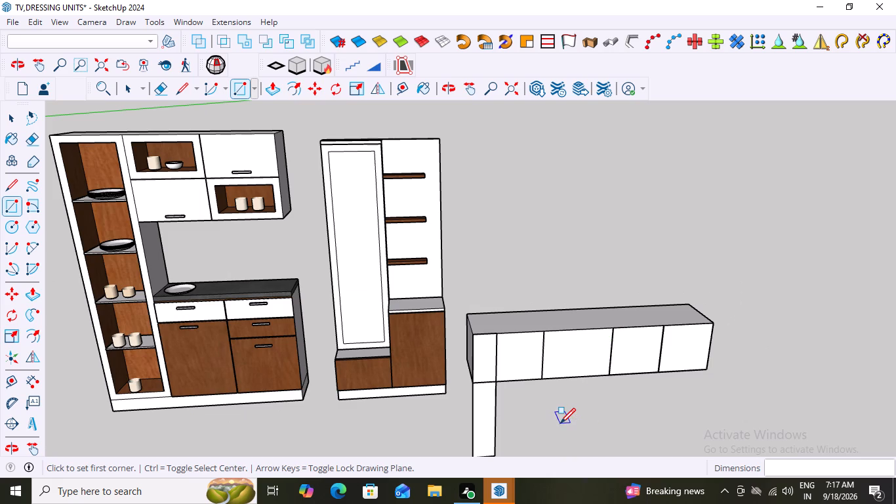
middle_click_drag(505, 408, 499, 388)
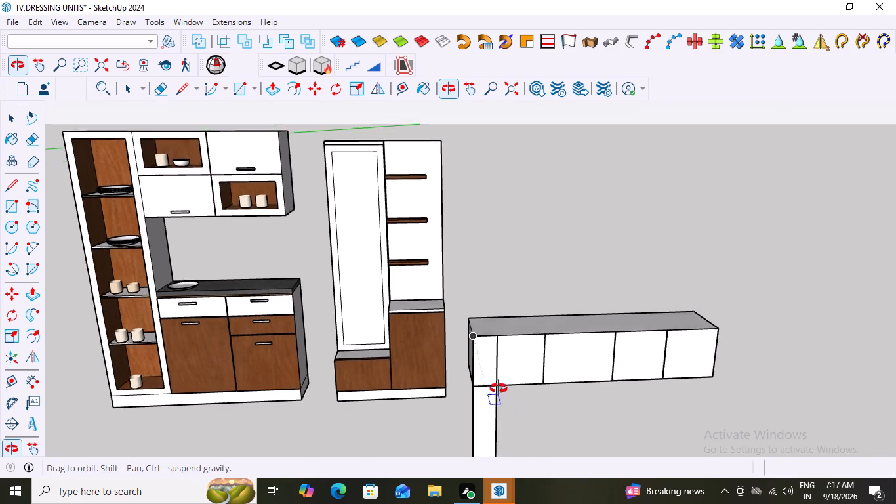
Move the vertical 48" by 8" rectangle about 12' 1" so it stands clear beyond the far end of the low cabinet.
middle_click_drag(499, 388, 521, 373)
scroll(533, 385, "down", 8)
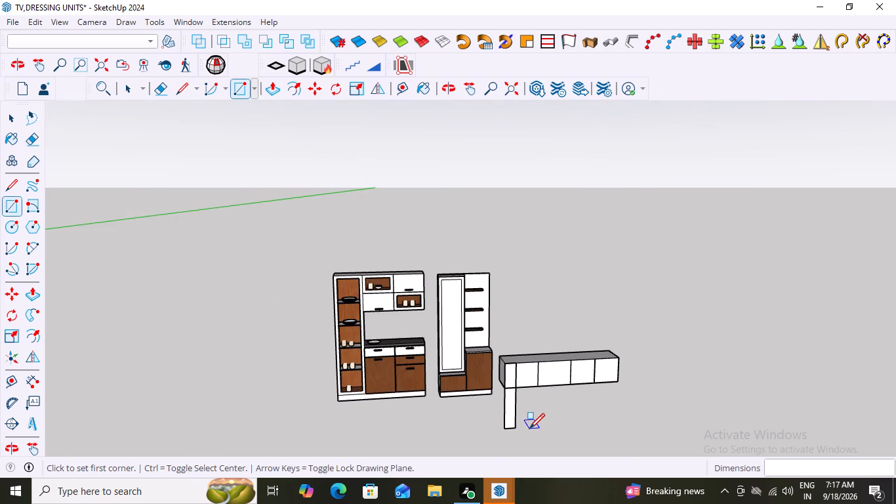
scroll(529, 429, "up", 3)
key("space")
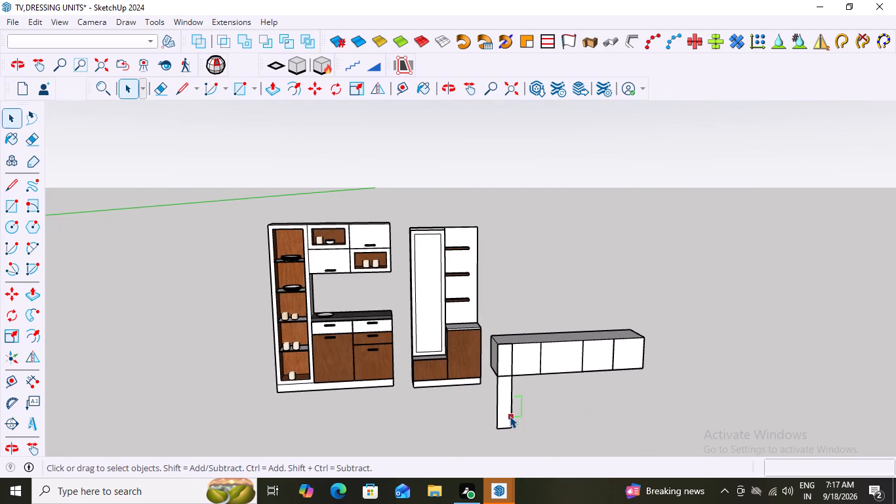
left_click(504, 426)
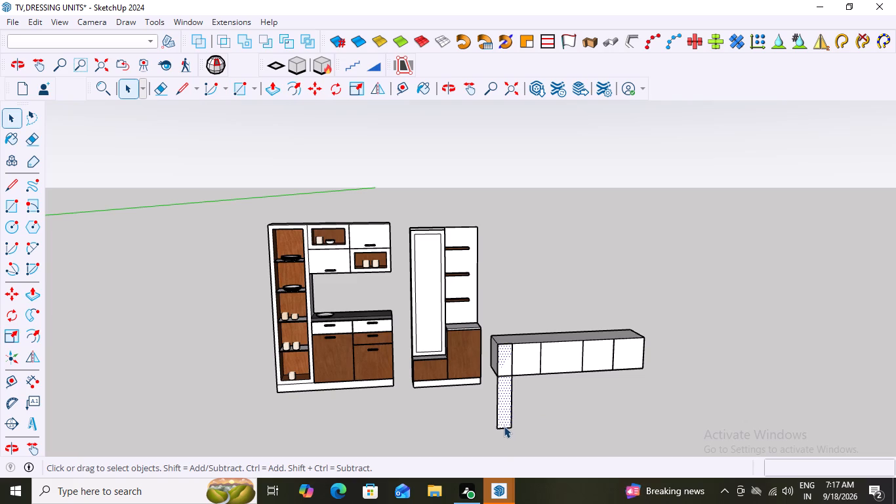
double_click(504, 426)
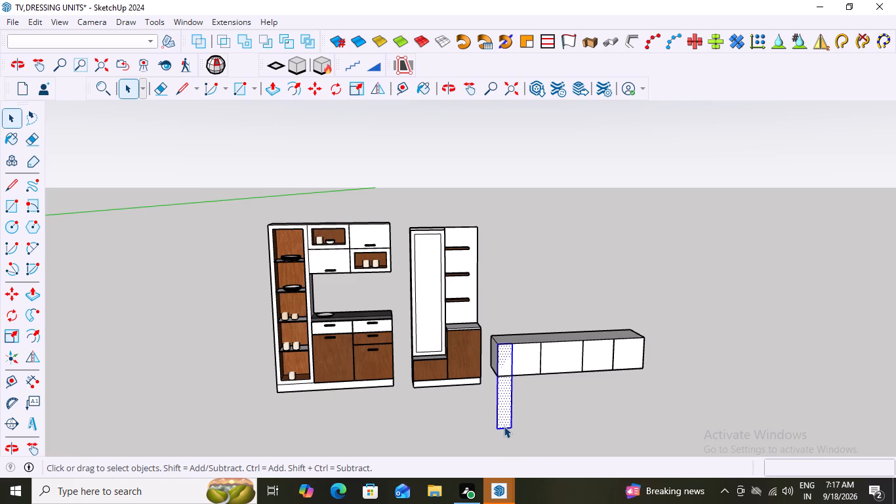
key("m")
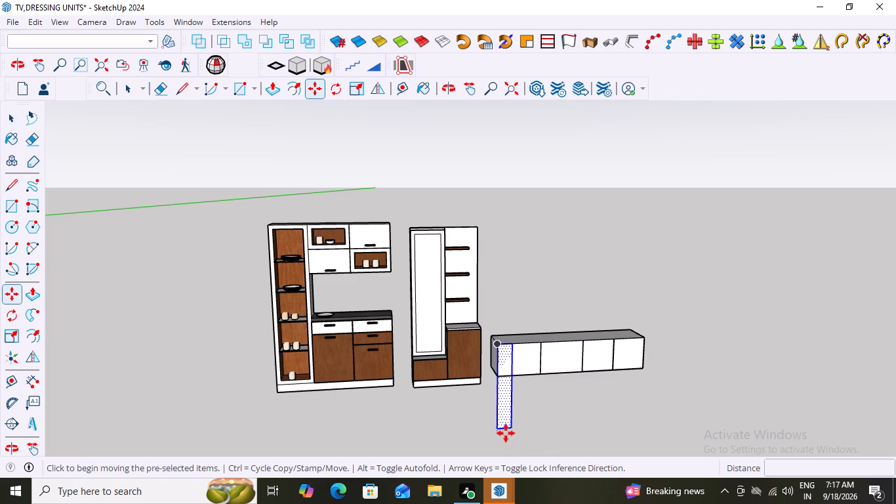
left_click(512, 427)
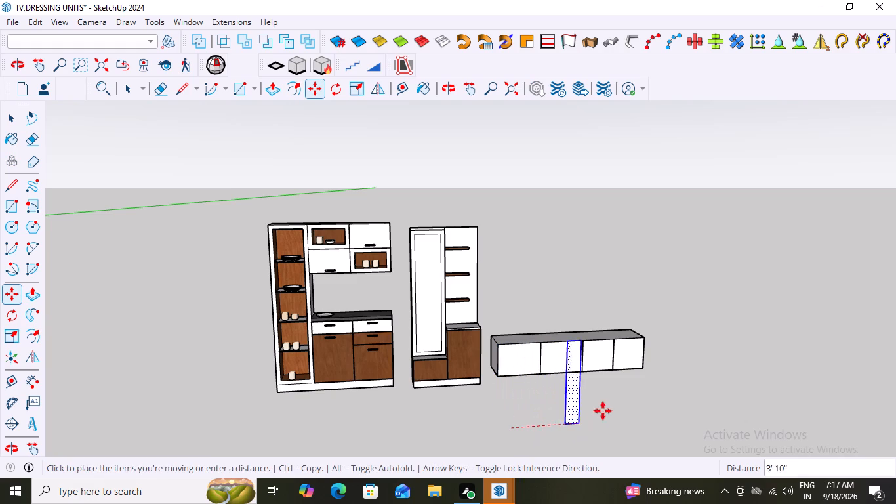
left_click(665, 375)
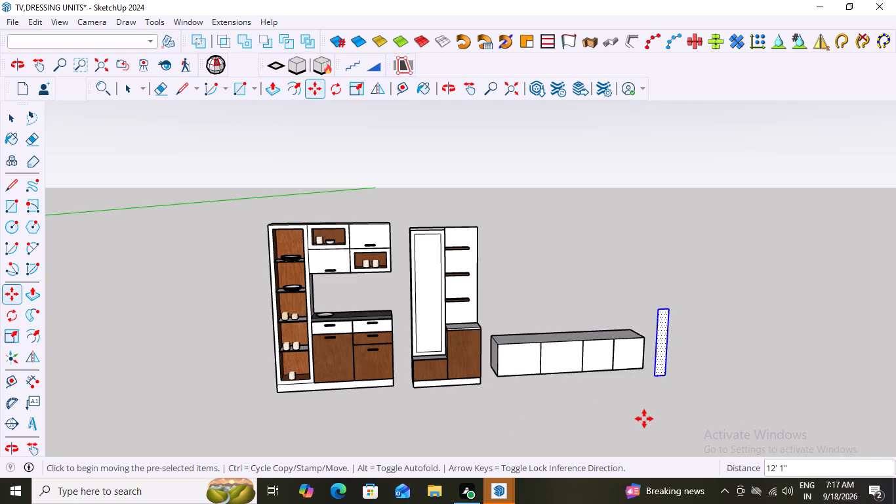
Rotate the rectangle 90 degrees about its lower-left corner in the cabinet front's plane so it lies horizontally.
scroll(692, 375, "up", 9)
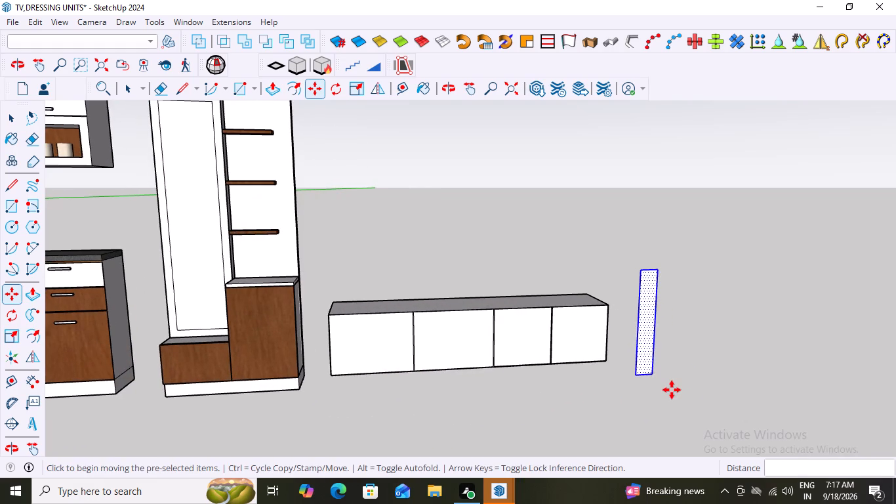
key("space")
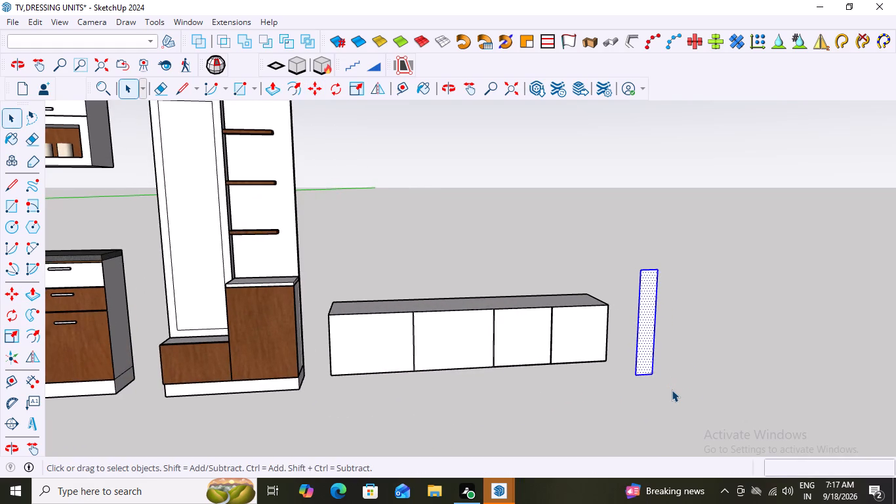
key("q")
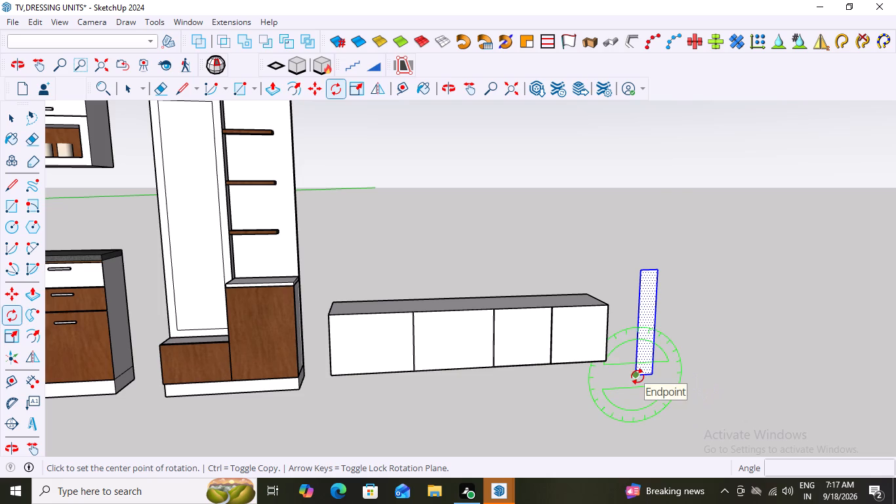
left_click(638, 377)
left_click(651, 373)
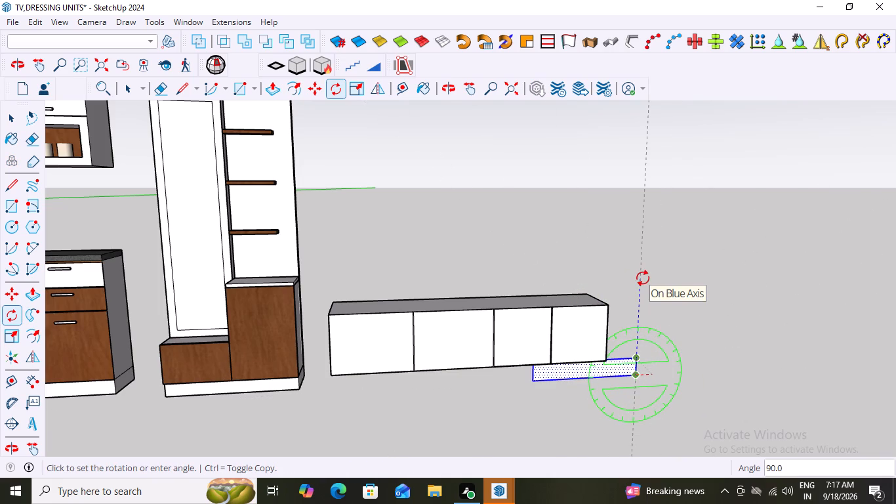
type("90")
key("Return")
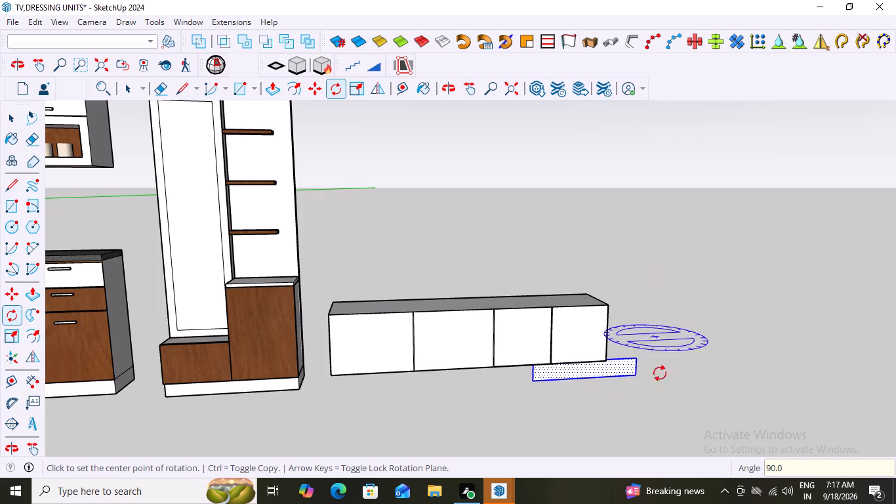
key("space")
Move the horizontal rectangle by its upper-left corner onto the upper-left corner of the low cabinet's front.
scroll(629, 383, "up", 6)
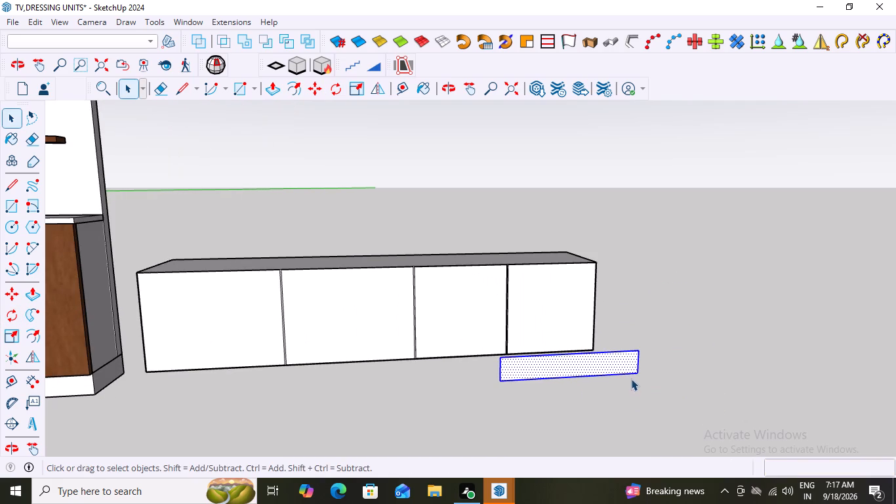
scroll(503, 351, "up", 6)
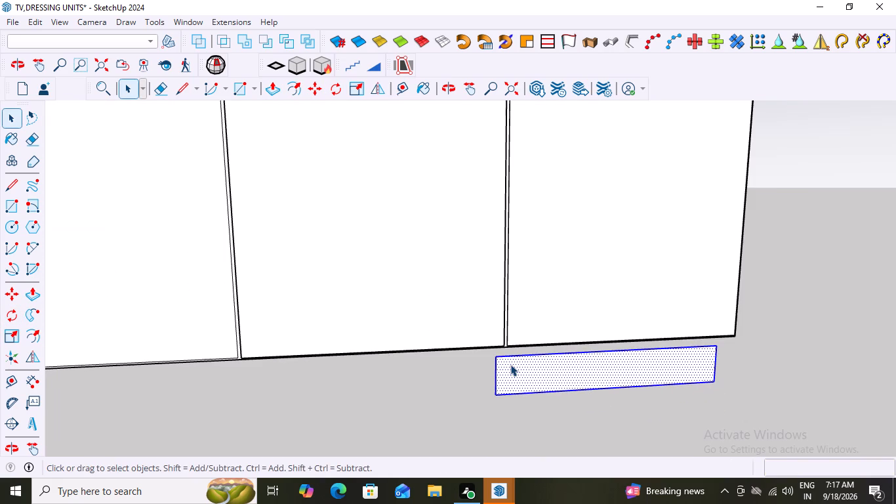
key("m")
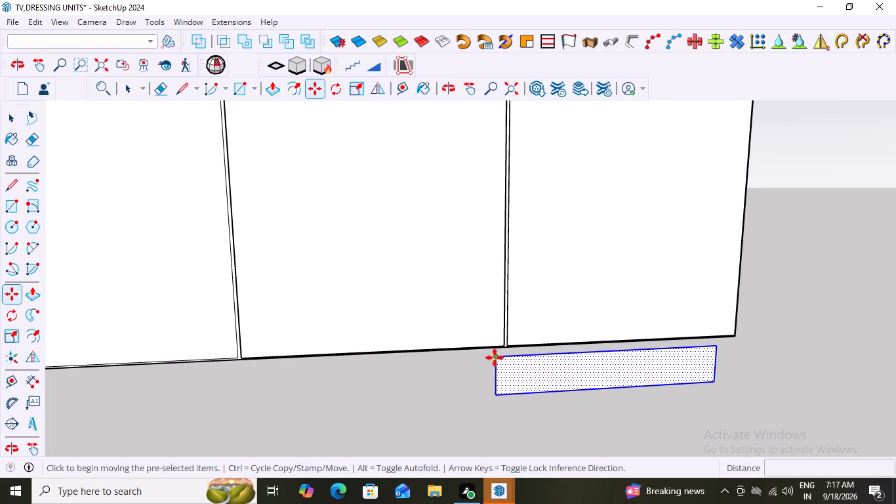
left_click(495, 358)
scroll(366, 358, "down", 16)
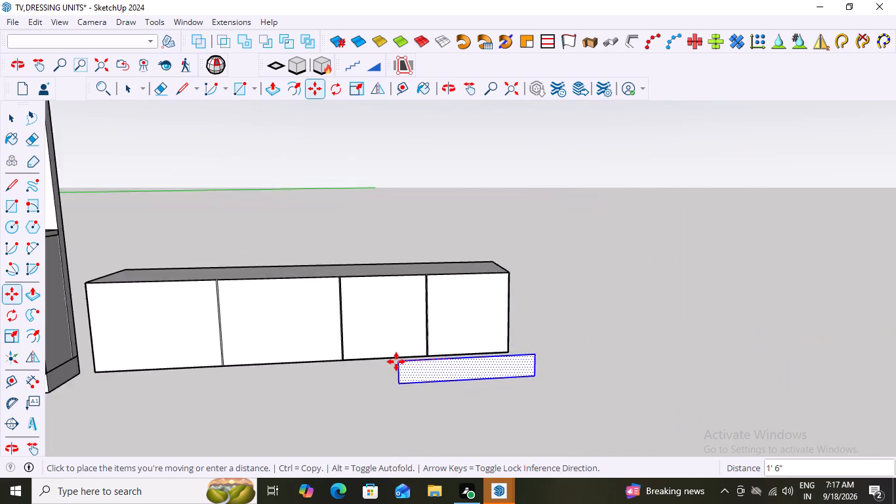
scroll(396, 362, "down", 2)
scroll(241, 314, "up", 10)
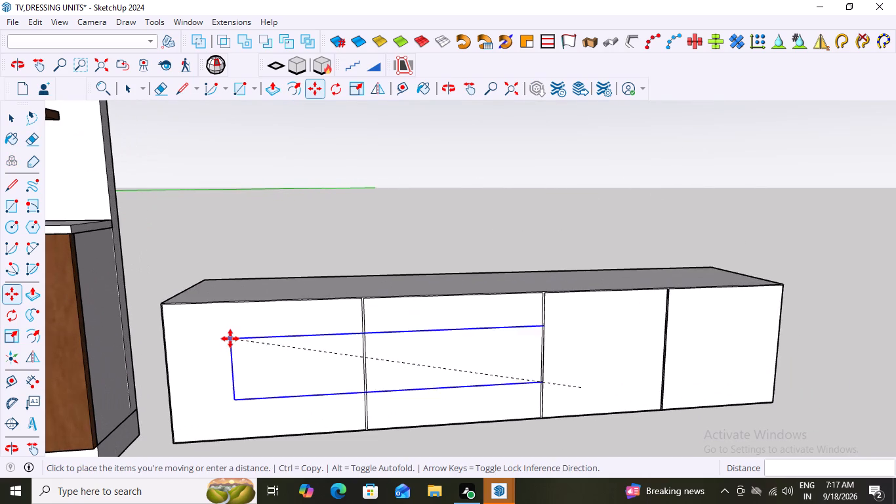
scroll(135, 308, "up", 4)
scroll(176, 304, "down", 4)
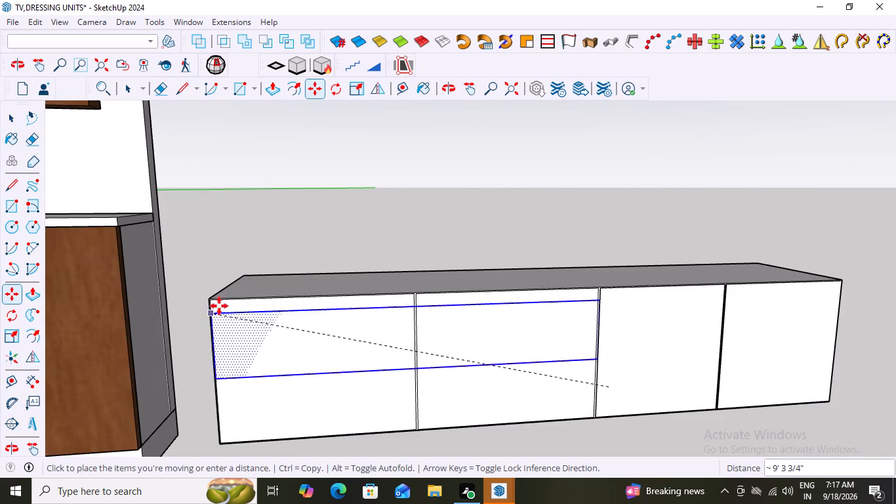
scroll(211, 297, "up", 15)
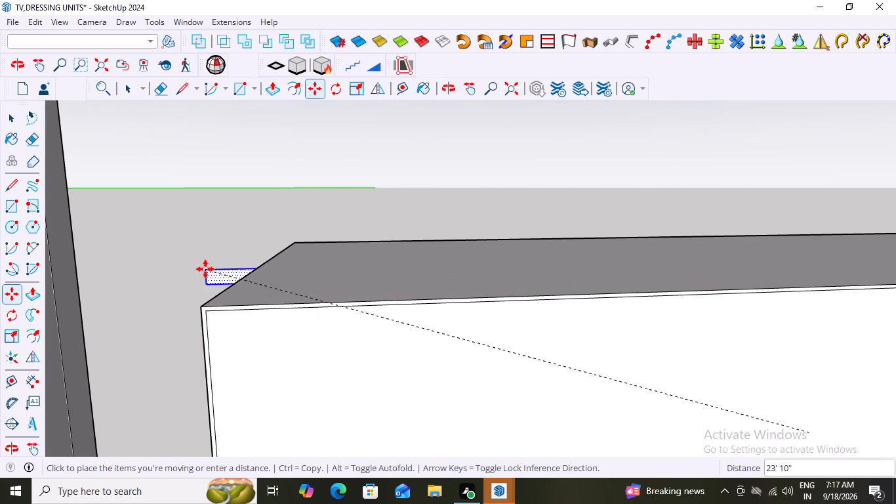
left_click(203, 306)
key("space")
Push/Pull the 48" by 8" rectangle's face 3 mm outward from the cabinet front.
scroll(162, 268, "down", 2)
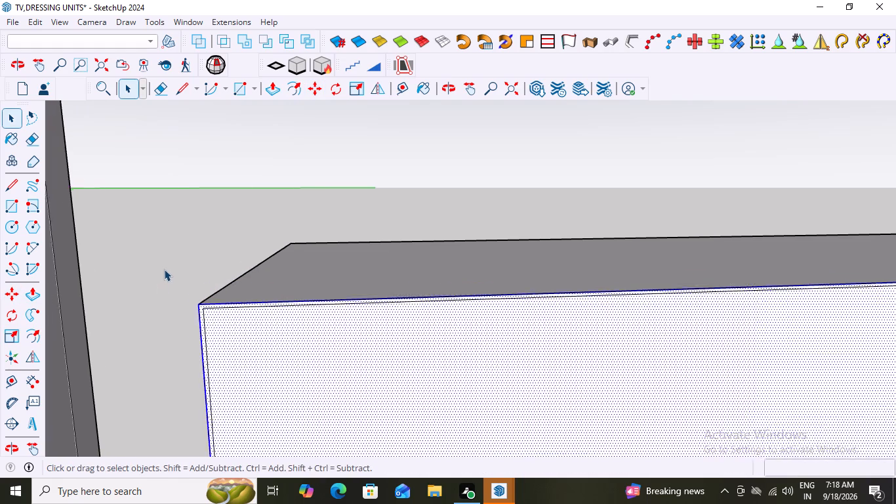
scroll(164, 269, "down", 15)
scroll(189, 333, "down", 4)
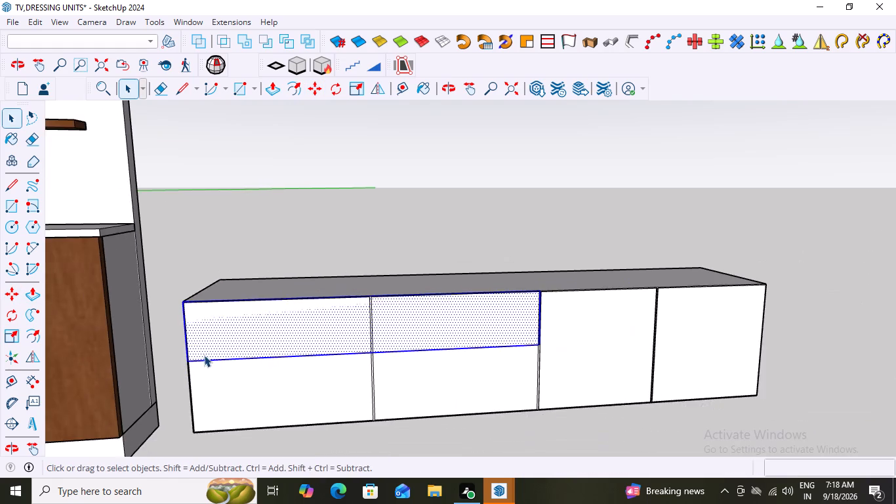
scroll(210, 357, "down", 8)
scroll(405, 409, "down", 3)
middle_click_drag(394, 420, 435, 411)
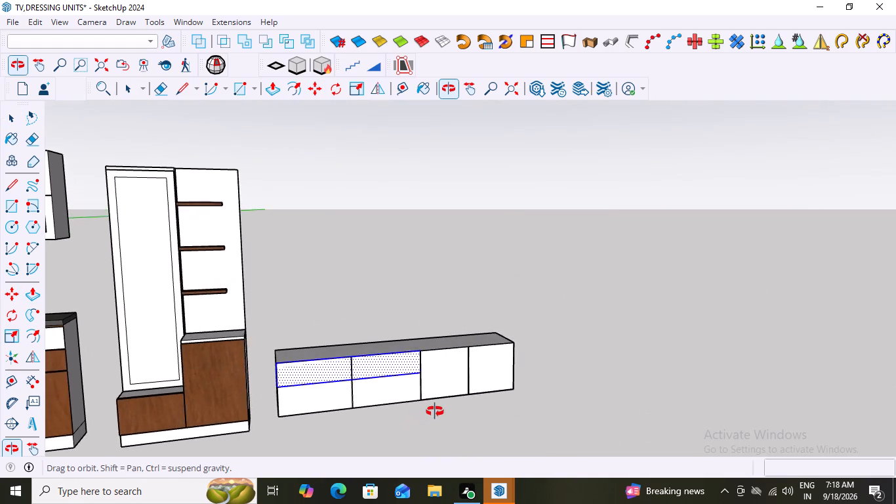
middle_click_drag(435, 411, 426, 417)
scroll(428, 415, "down", 1)
scroll(356, 404, "down", 3)
scroll(314, 415, "up", 8)
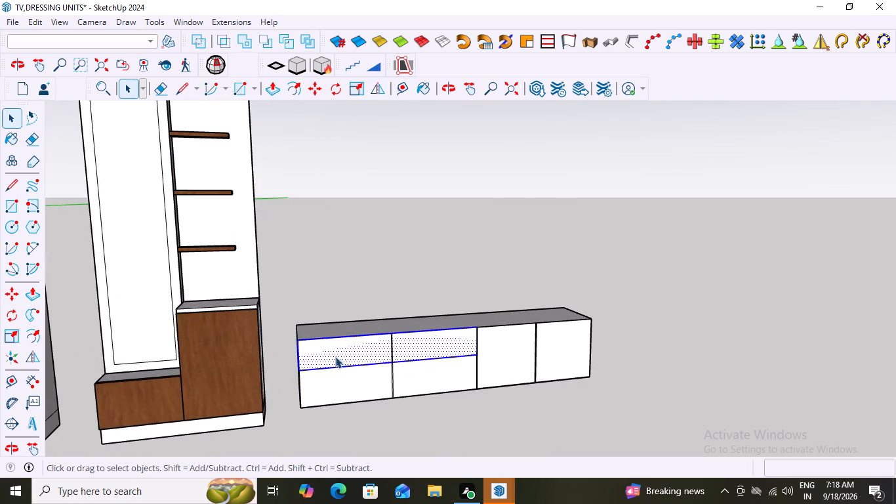
left_click(336, 354)
left_click(336, 354)
scroll(342, 371, "up", 6)
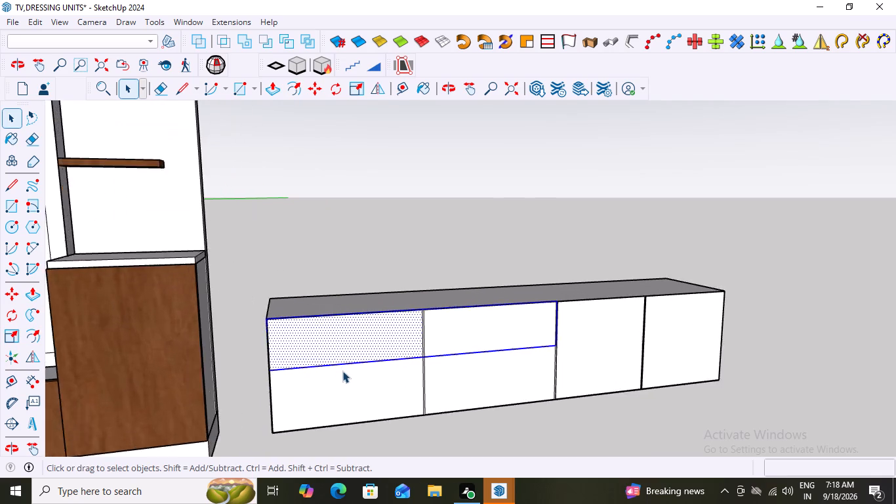
scroll(352, 339, "up", 3)
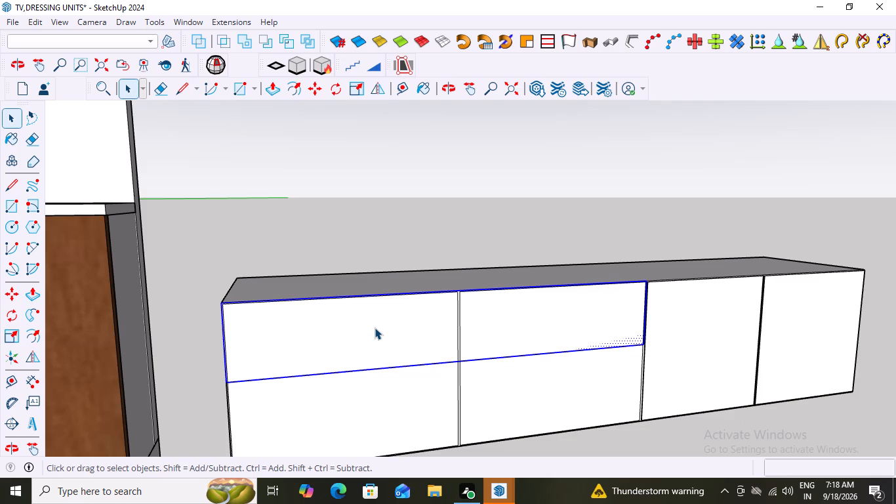
key("p")
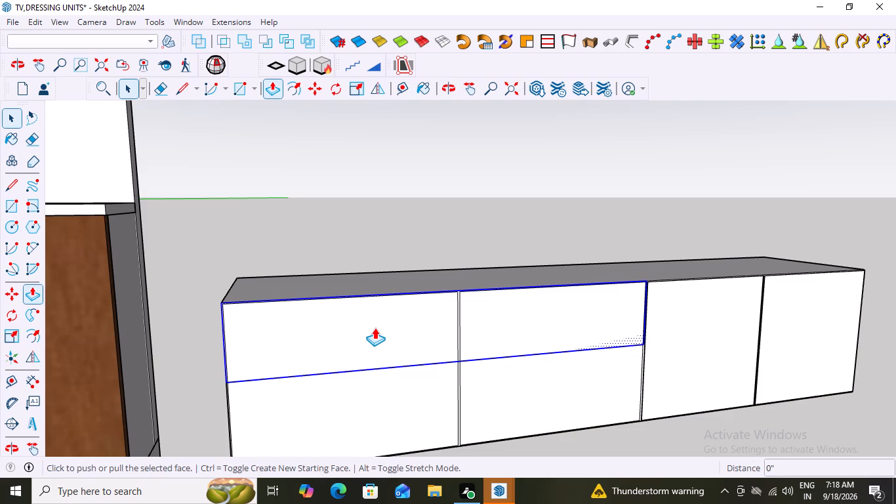
left_click(375, 327)
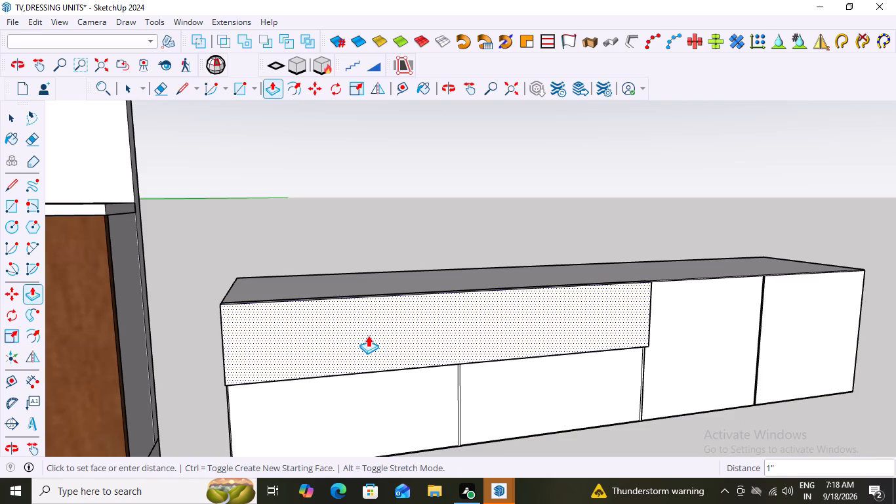
middle_click_drag(368, 335, 481, 368)
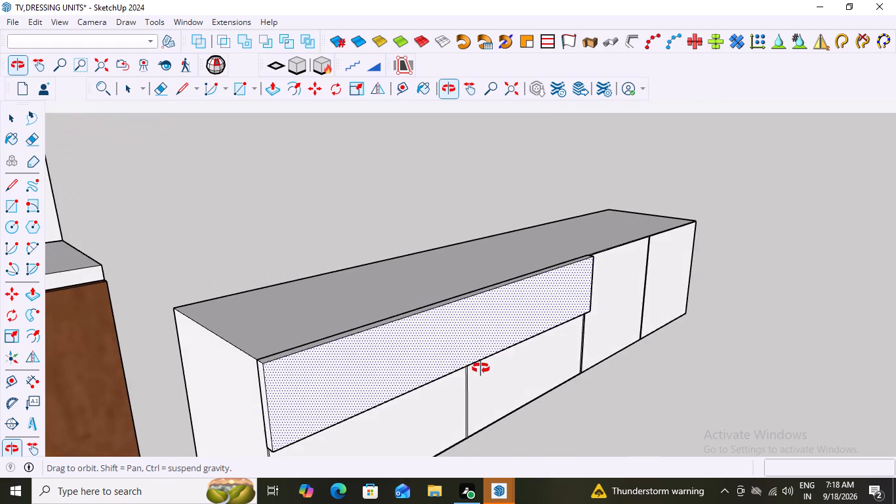
middle_click_drag(481, 368, 384, 383)
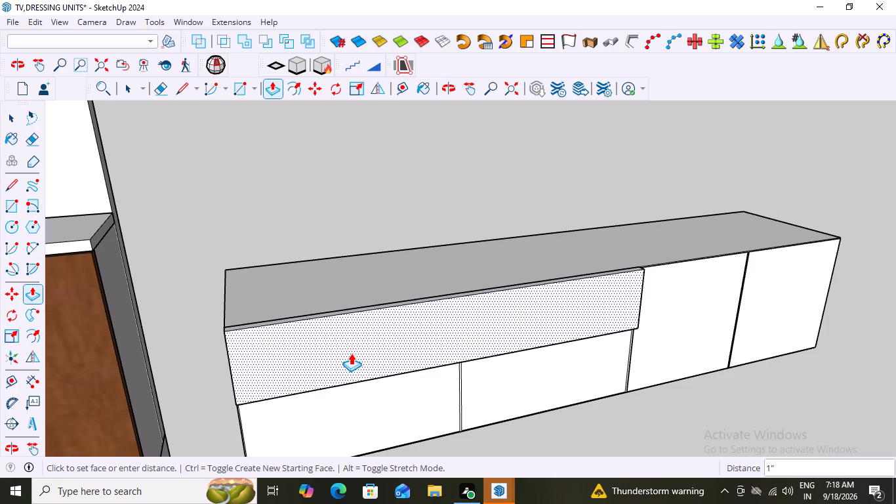
key("3")
type("mm")
key("Return")
middle_click_drag(575, 434, 470, 425)
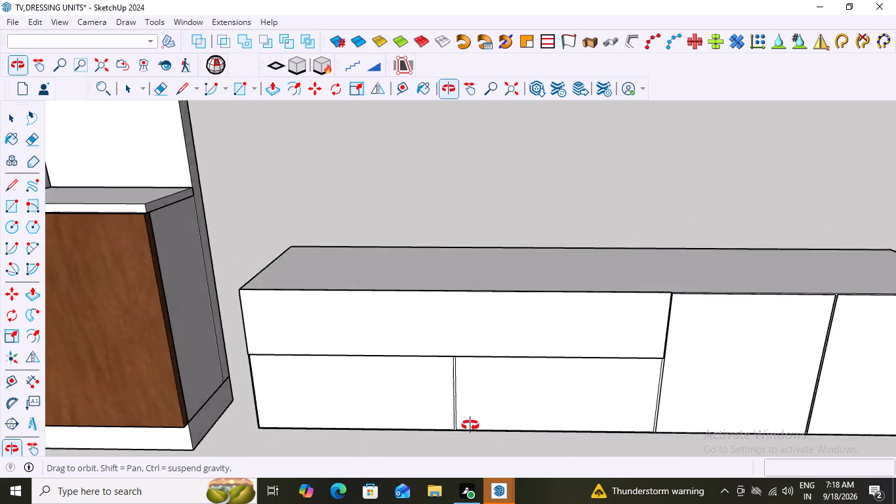
middle_click_drag(470, 425, 616, 394)
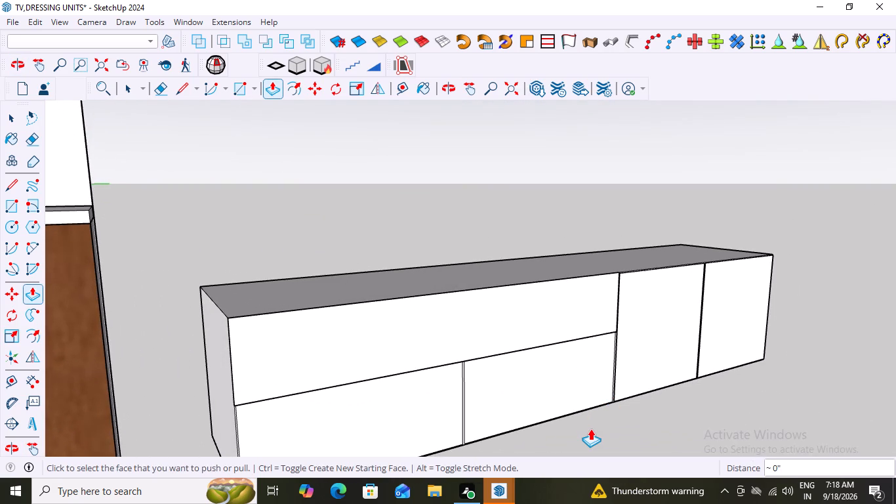
key("space")
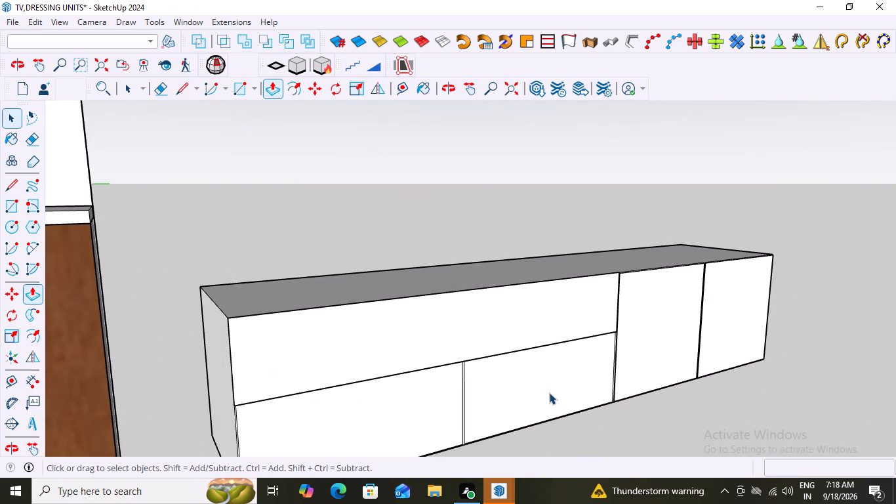
Open the low four-door cabinet's group for editing.
left_click(539, 385)
left_click(539, 385)
double_click(539, 385)
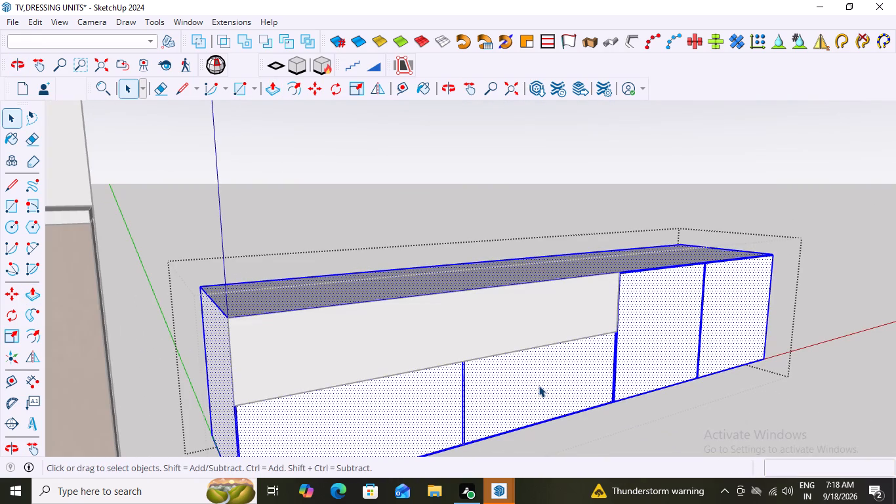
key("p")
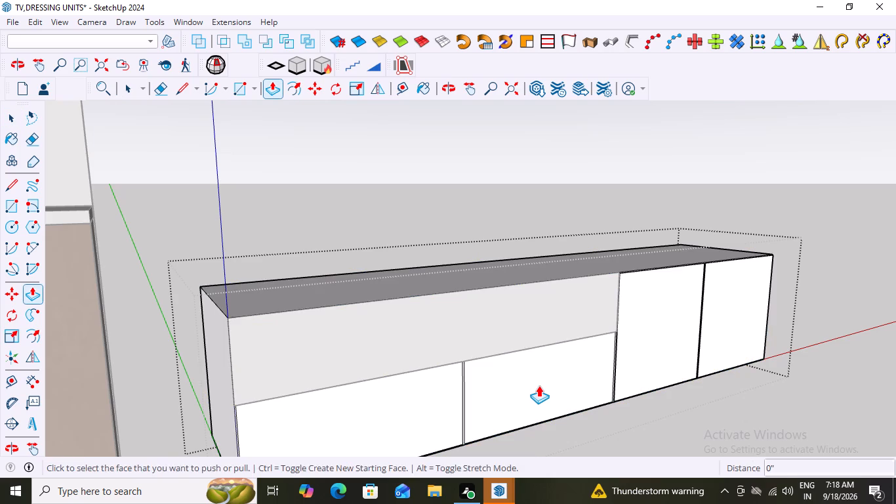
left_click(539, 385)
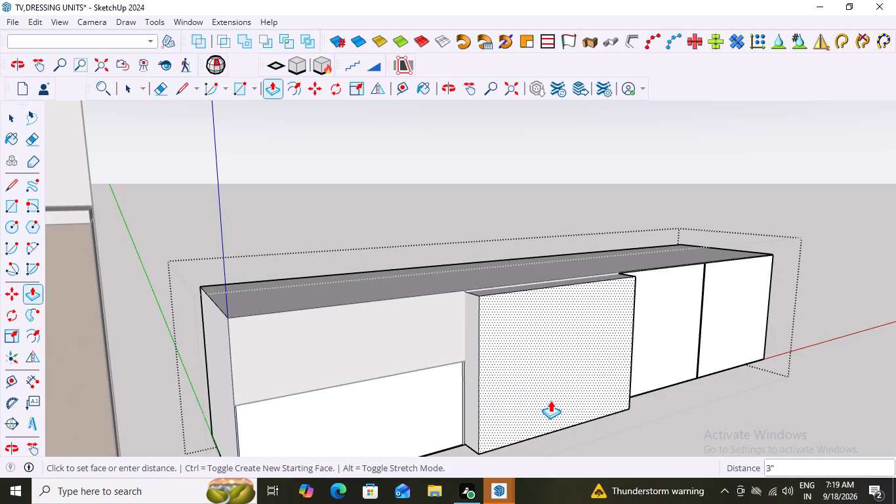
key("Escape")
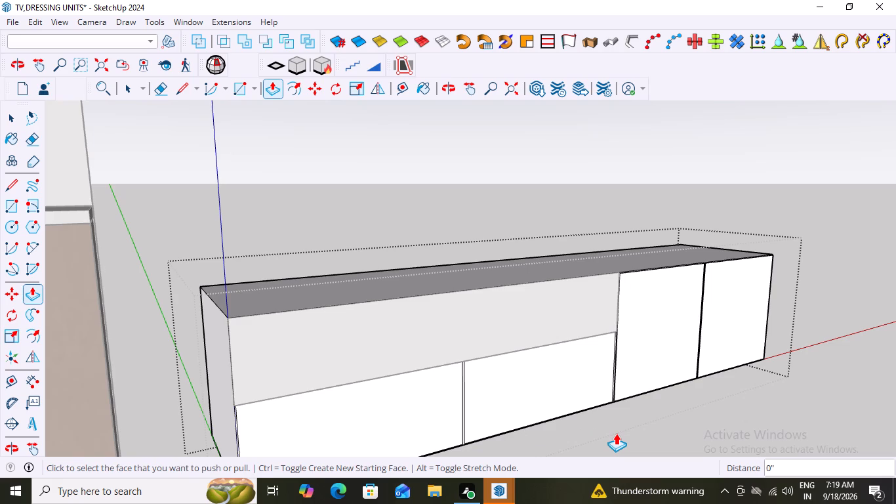
Draw a rectangle about 2' by 10" over the second door's exposed part beneath the long upper panel, inside the cabinet group.
middle_click_drag(600, 425, 495, 358)
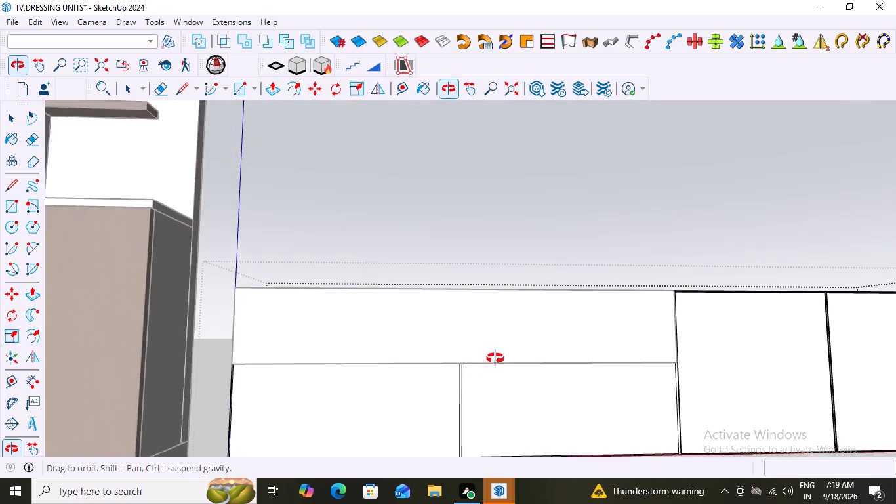
middle_click_drag(495, 358, 527, 432)
scroll(521, 367, "down", 1)
key("space")
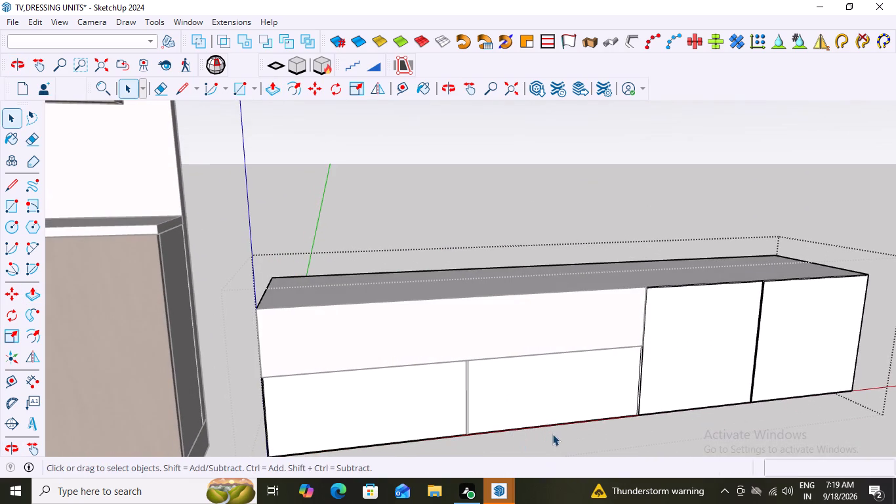
left_click(553, 434)
scroll(632, 453, "up", 3)
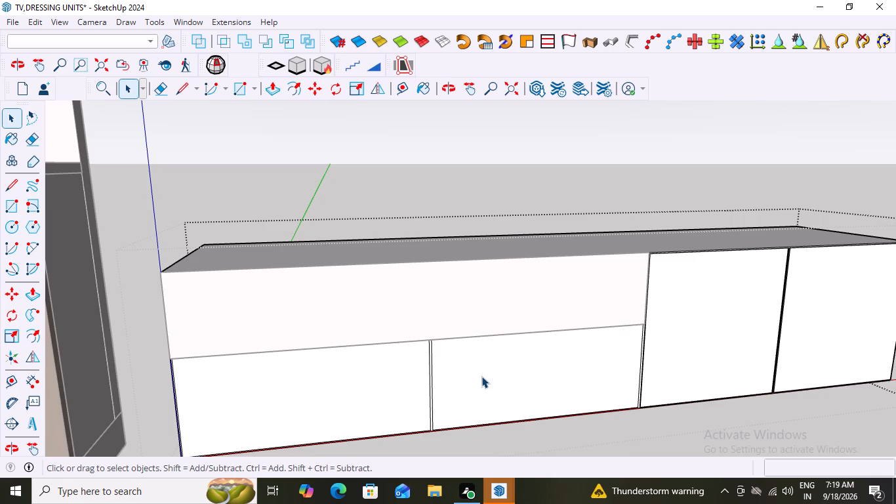
middle_click_drag(540, 372, 506, 341)
scroll(446, 347, "up", 3)
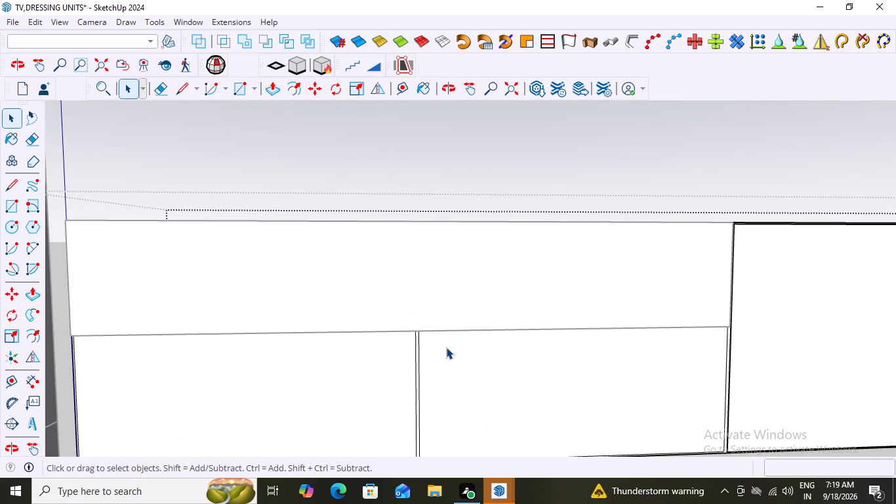
key("r")
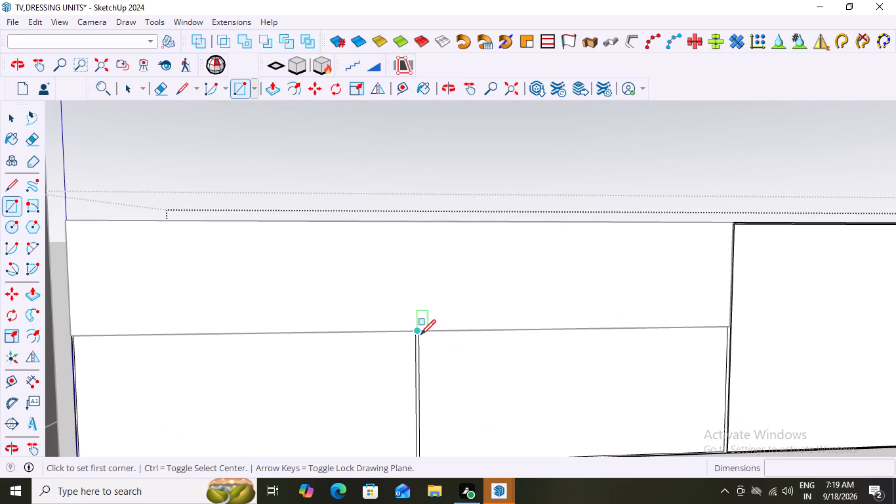
left_click(418, 333)
scroll(468, 385, "down", 8)
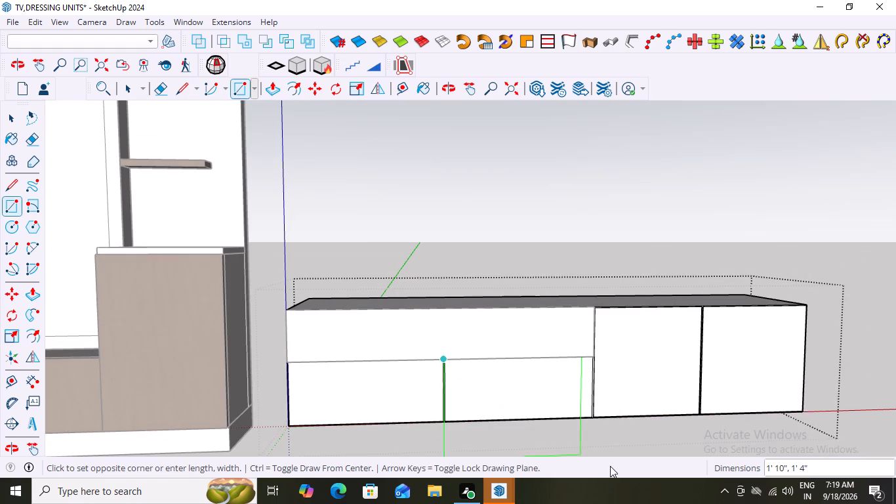
scroll(611, 435, "up", 3)
scroll(530, 411, "up", 7)
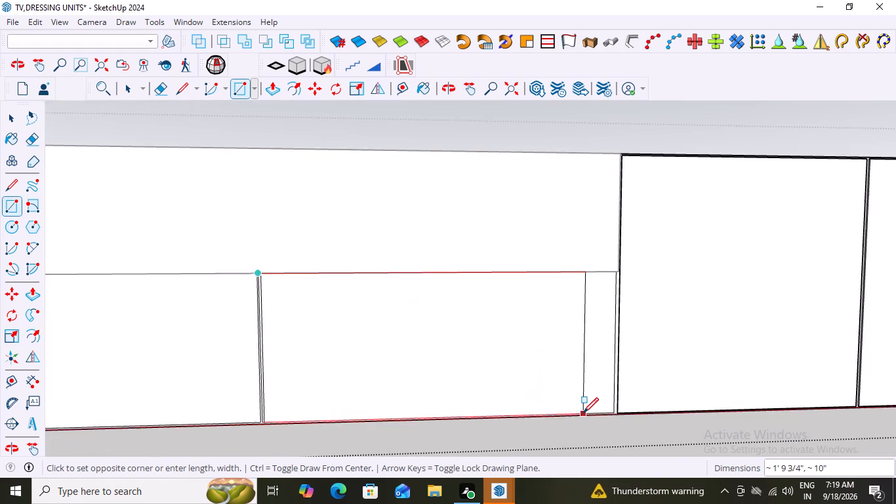
scroll(583, 413, "up", 2)
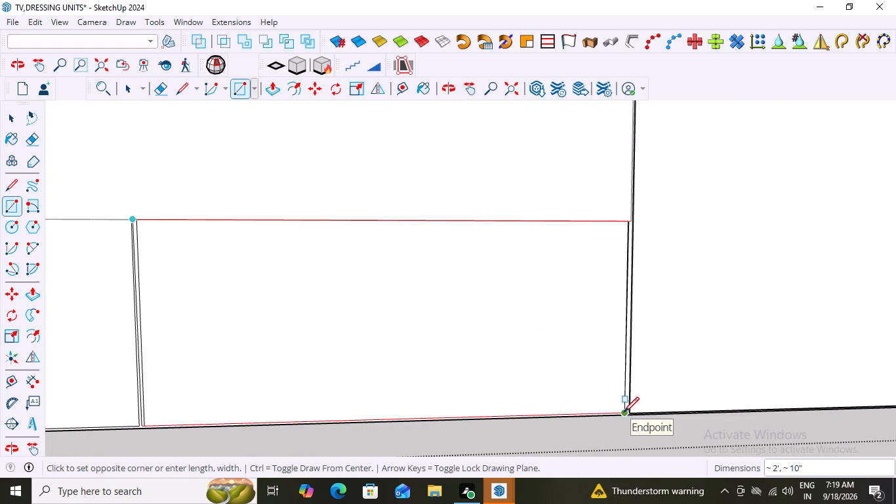
left_click(624, 412)
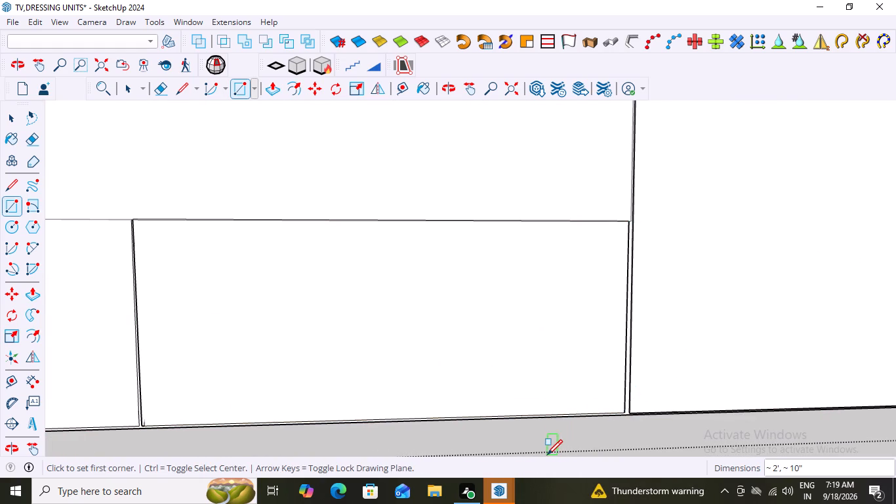
Push/Pull the second lower door's rectangle 3 mm outward and close the cabinet group.
key("space")
scroll(547, 455, "down", 4)
left_click(542, 398)
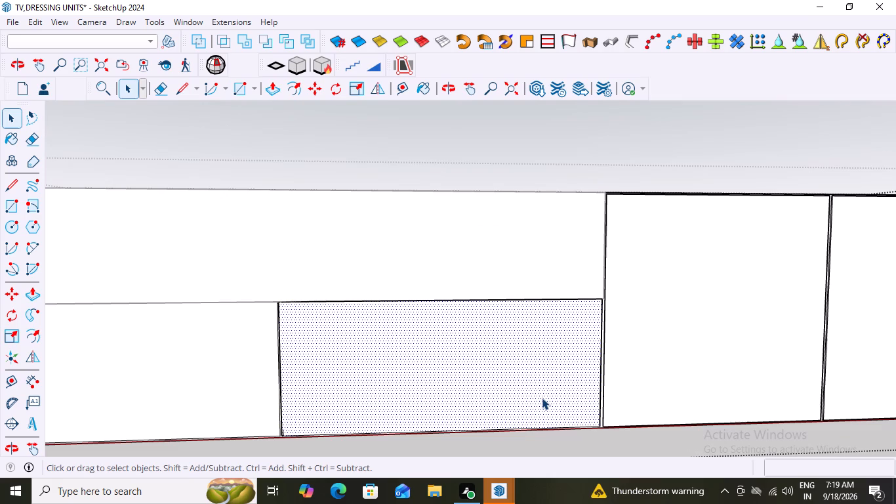
key("p")
left_click(542, 398)
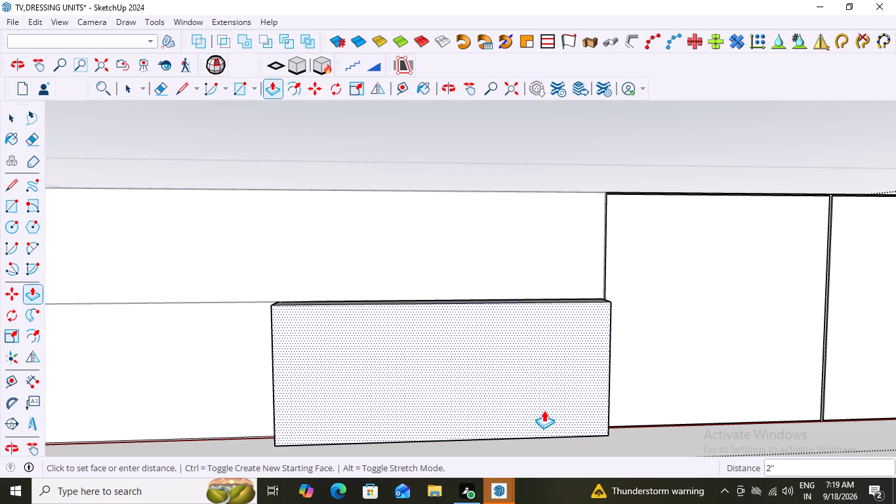
key("3")
type("mm")
key("Return")
scroll(544, 410, "down", 3)
middle_click_drag(590, 434, 641, 462)
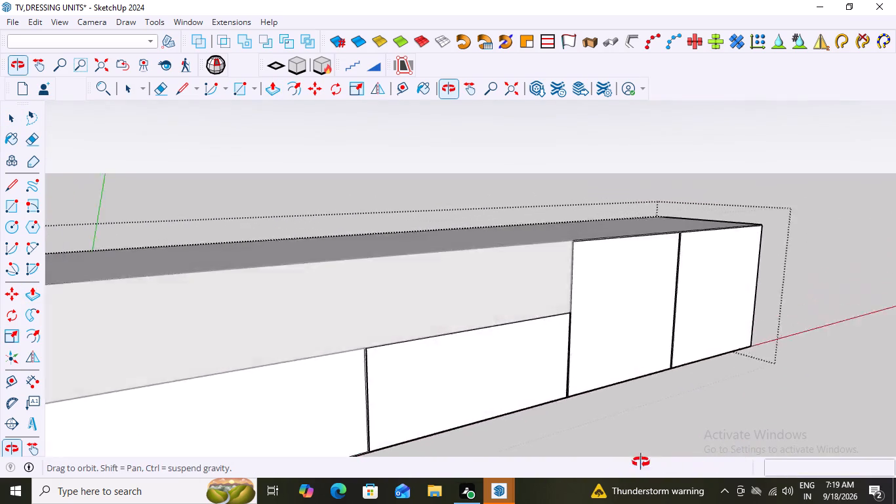
middle_click_drag(641, 462, 587, 451)
scroll(595, 446, "down", 14)
scroll(472, 445, "up", 3)
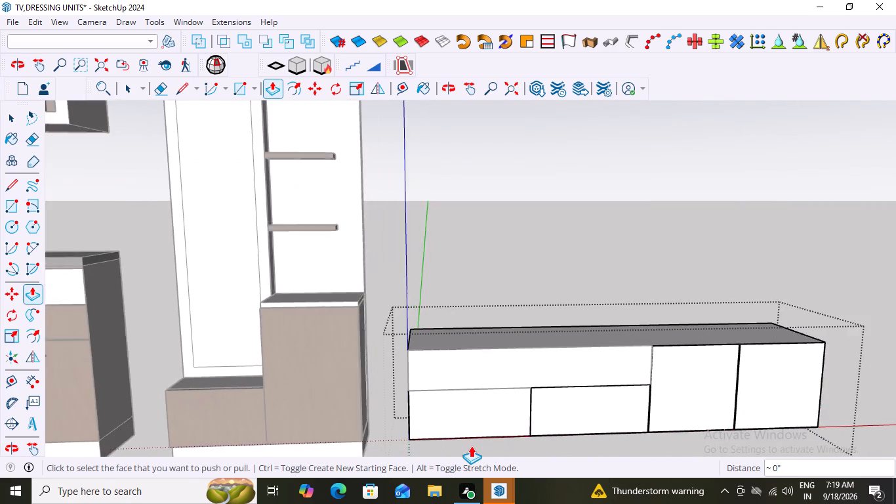
scroll(471, 446, "up", 4)
key("space")
scroll(417, 409, "up", 4)
left_click(500, 228)
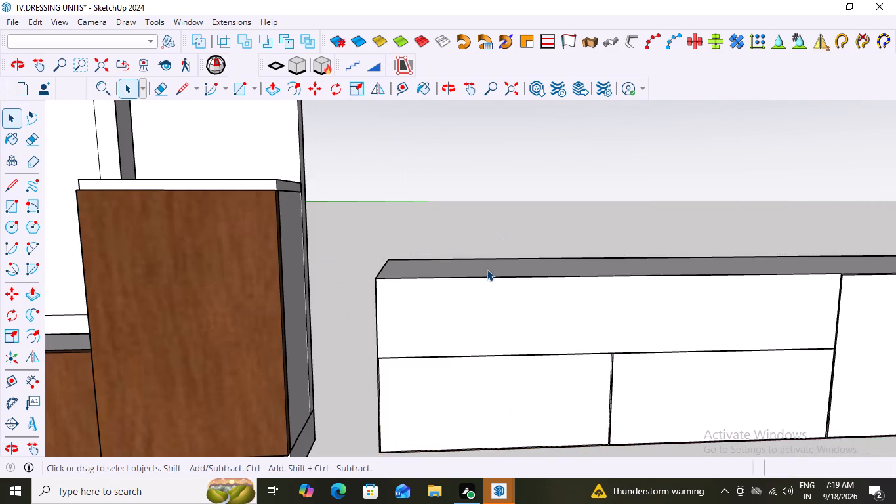
Draw a rectangle about 1' 11 3/4" by 10" over the first door's outline beneath the upper panel, from its upper outer corner to its lower inner corner.
scroll(471, 381, "up", 3)
scroll(471, 381, "down", 7)
scroll(447, 442, "up", 11)
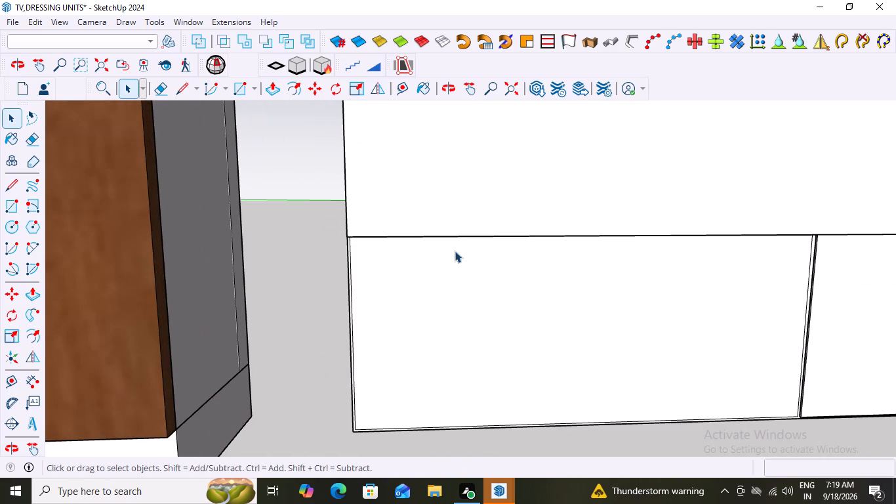
scroll(409, 253, "up", 2)
key("r")
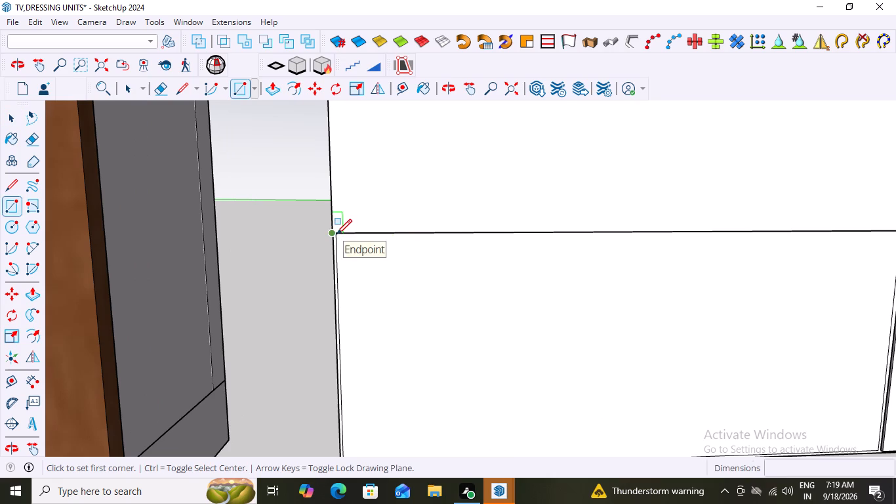
left_click(335, 234)
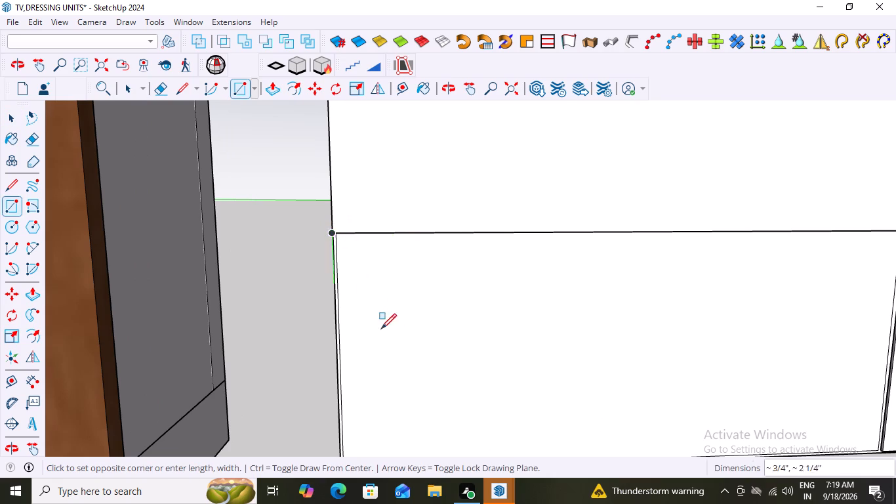
key("Escape")
scroll(328, 240, "up", 3)
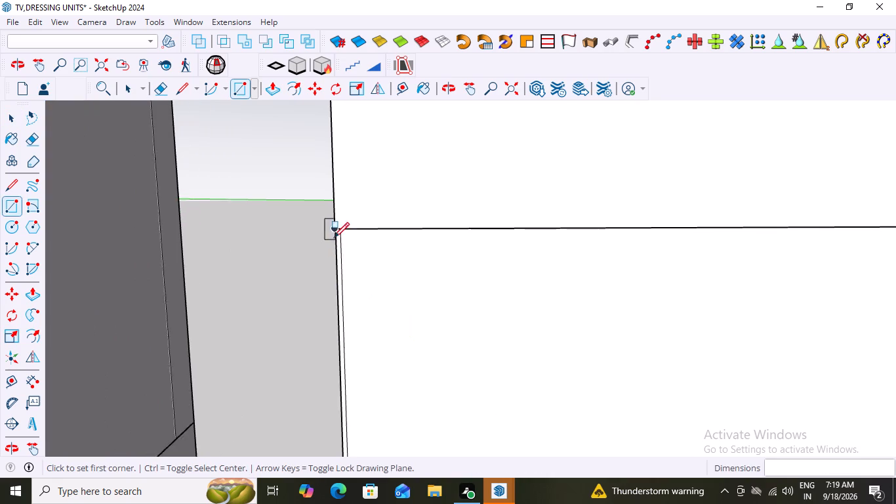
scroll(334, 238, "up", 17)
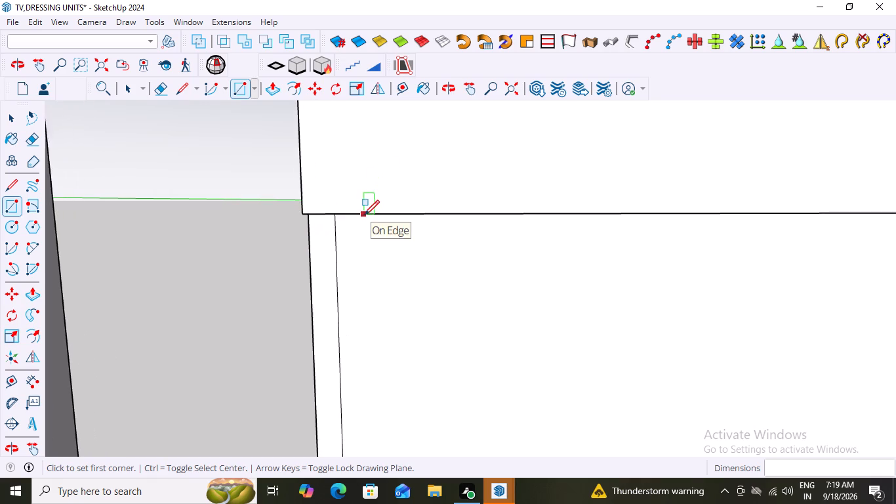
scroll(364, 215, "up", 2)
middle_click_drag(351, 227, 396, 122)
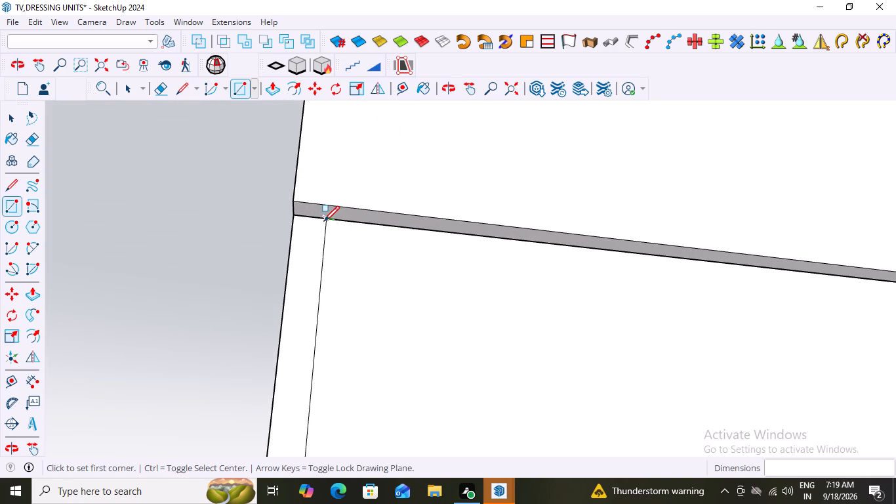
left_click(324, 221)
scroll(348, 273, "down", 18)
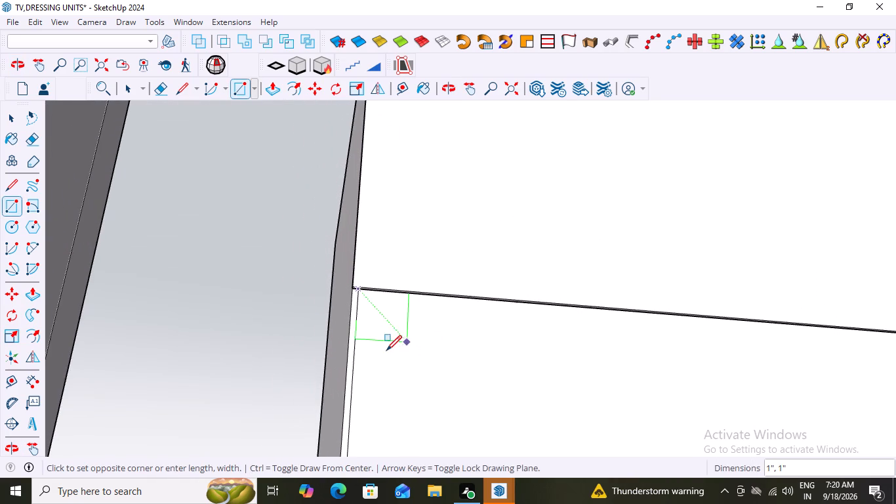
scroll(412, 383, "down", 20)
scroll(412, 383, "down", 9)
scroll(571, 435, "up", 3)
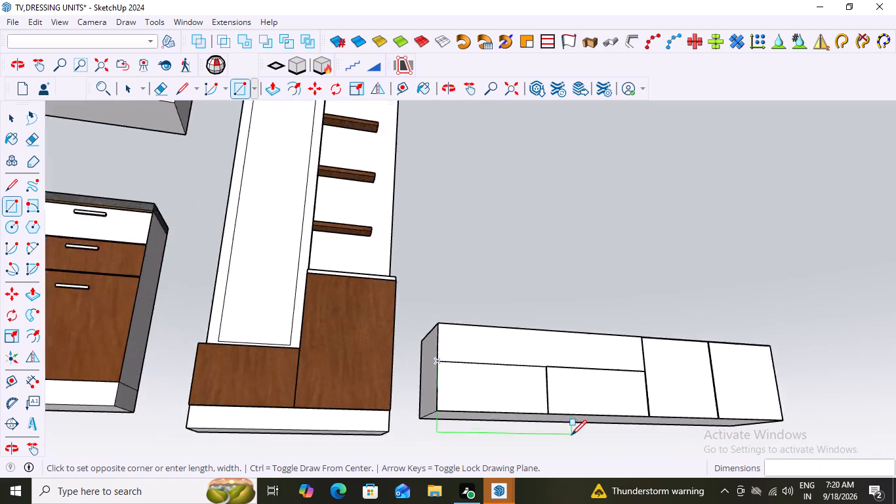
scroll(571, 435, "up", 6)
scroll(499, 407, "up", 9)
scroll(558, 409, "up", 2)
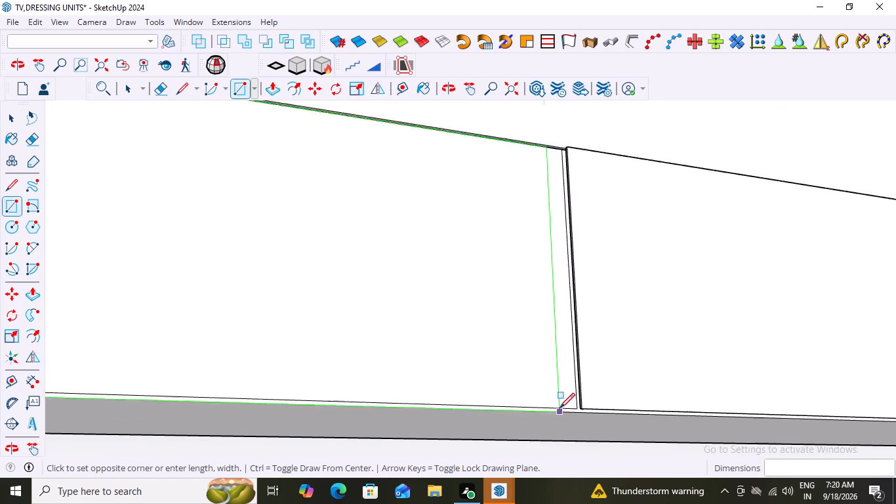
scroll(560, 408, "up", 17)
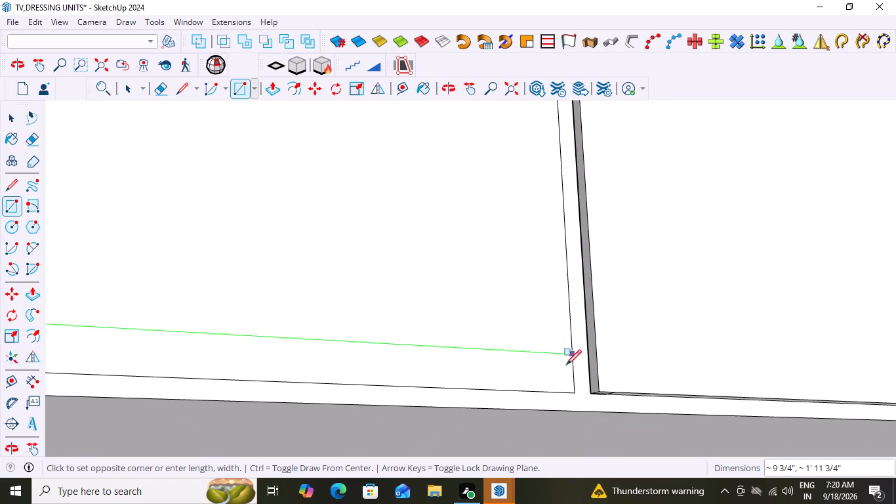
left_click(573, 392)
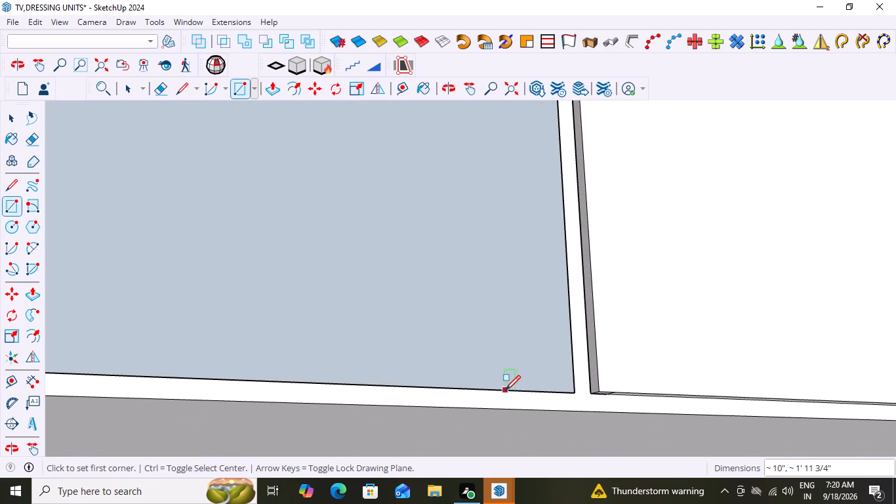
Push/Pull the first lower door's rectangle 3 mm outward from the cabinet front.
scroll(505, 390, "down", 20)
scroll(505, 390, "down", 7)
key("space")
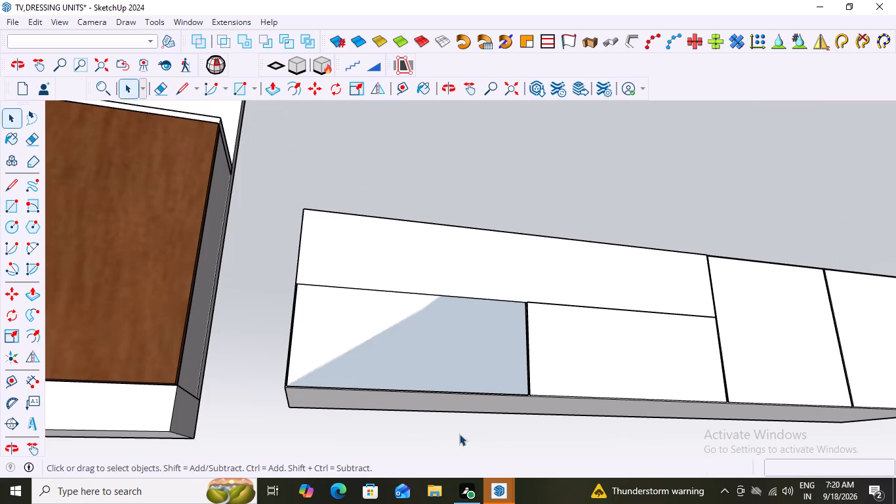
middle_click_drag(459, 434, 437, 490)
left_click(446, 341)
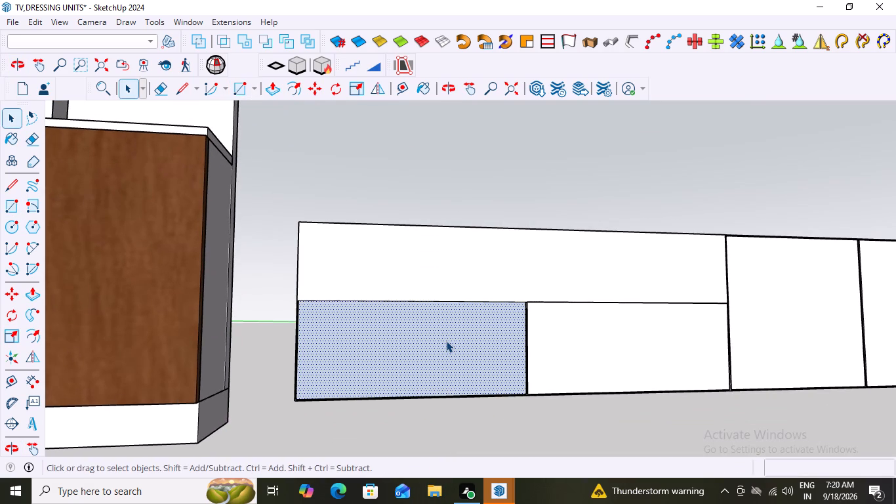
key("p")
left_click(446, 341)
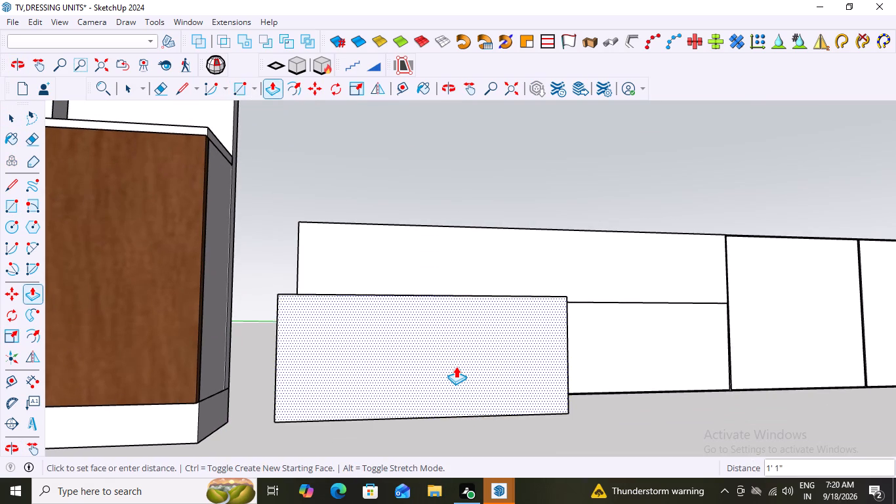
key("3")
type("mm")
key("Return")
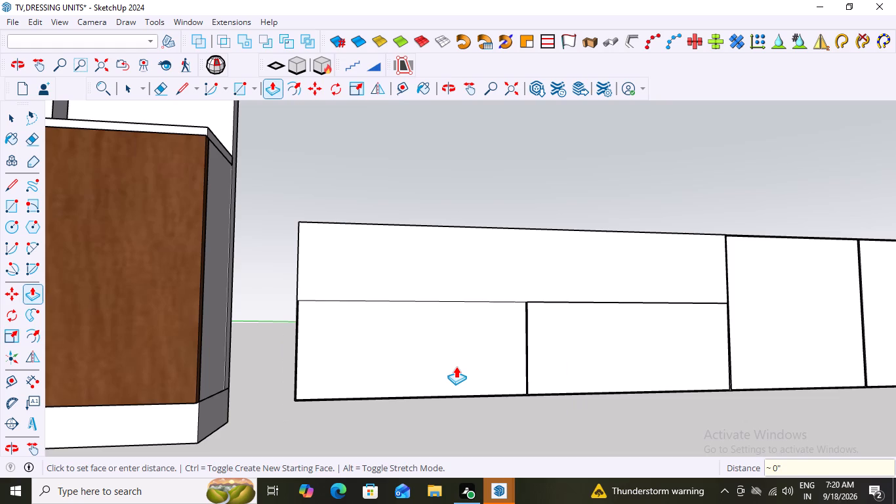
Examine the low cabinet's upper panel and two lower door fronts from several angles.
middle_click_drag(477, 413, 635, 462)
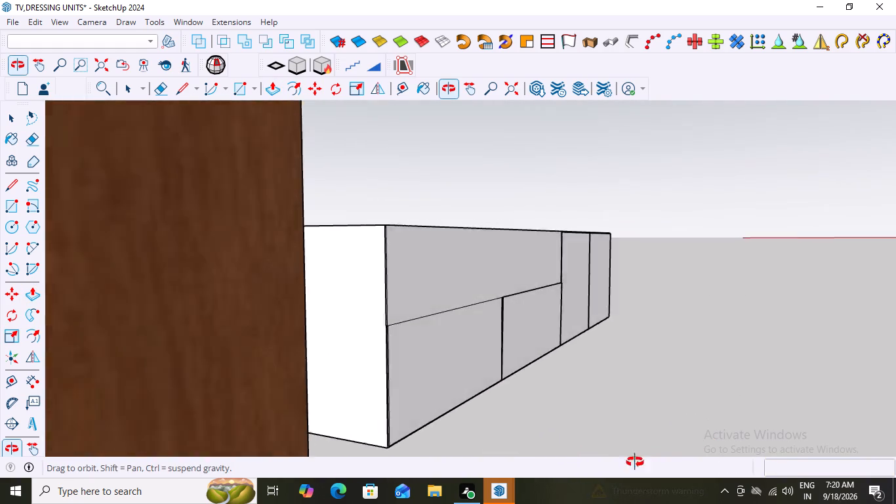
middle_click_drag(635, 462, 540, 469)
left_click(591, 406)
middle_click_drag(639, 411, 304, 388)
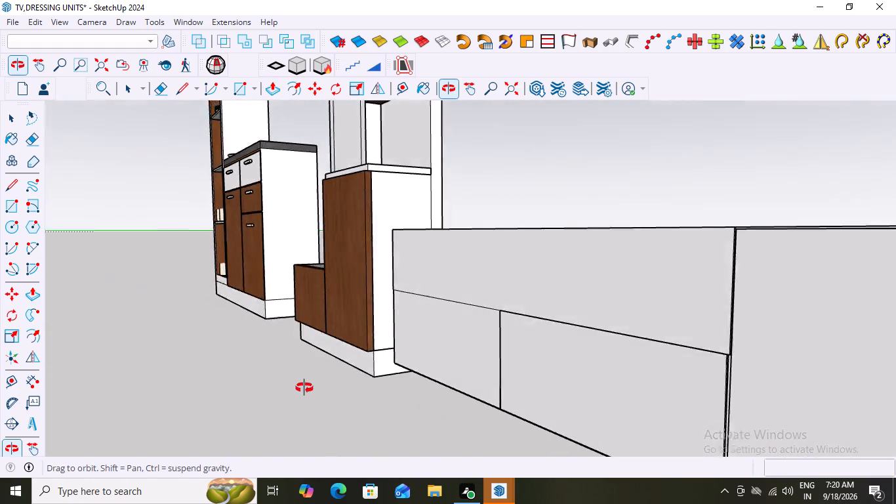
middle_click_drag(304, 388, 331, 398)
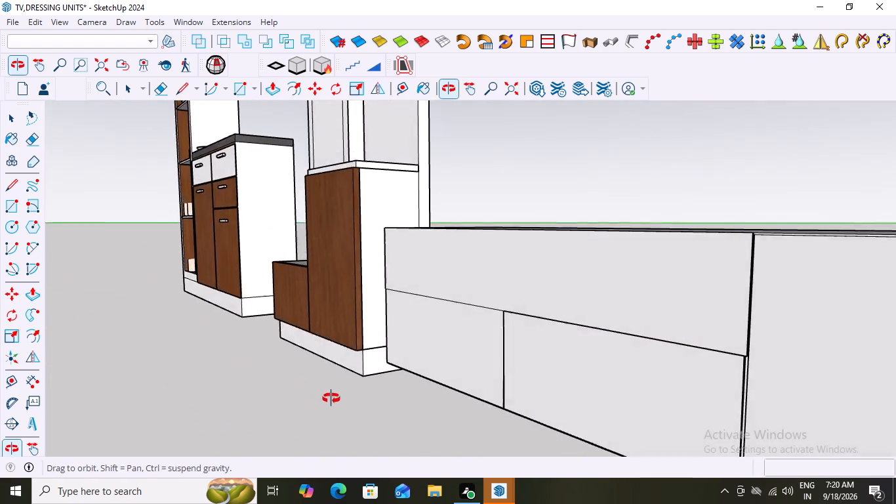
middle_click_drag(331, 398, 251, 369)
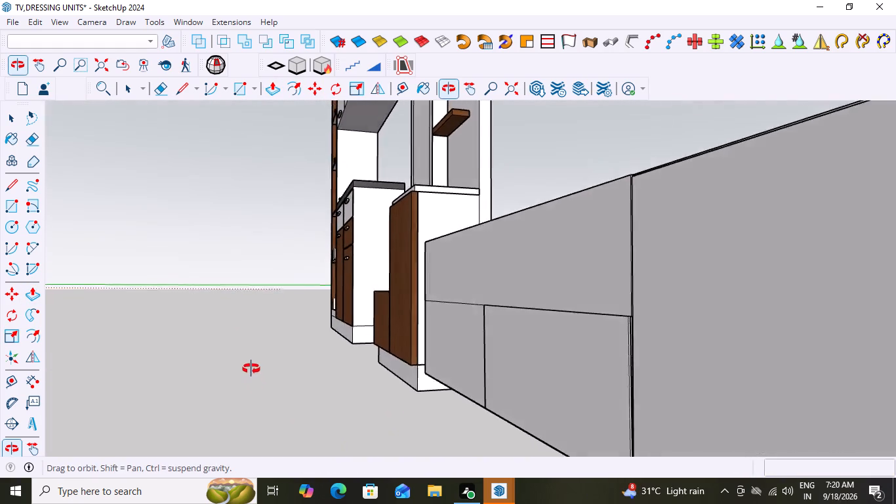
middle_click_drag(251, 369, 542, 449)
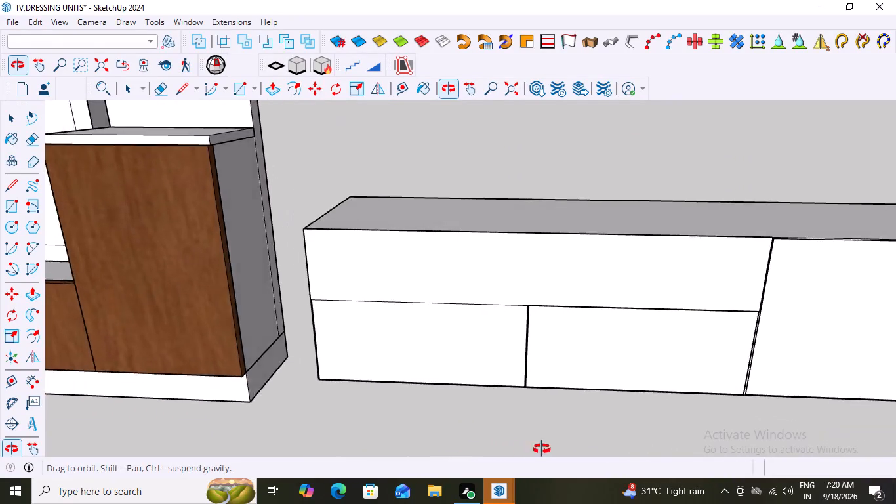
middle_click_drag(542, 449, 586, 448)
scroll(554, 418, "down", 2)
middle_click_drag(529, 419, 591, 416)
scroll(591, 416, "up", 2)
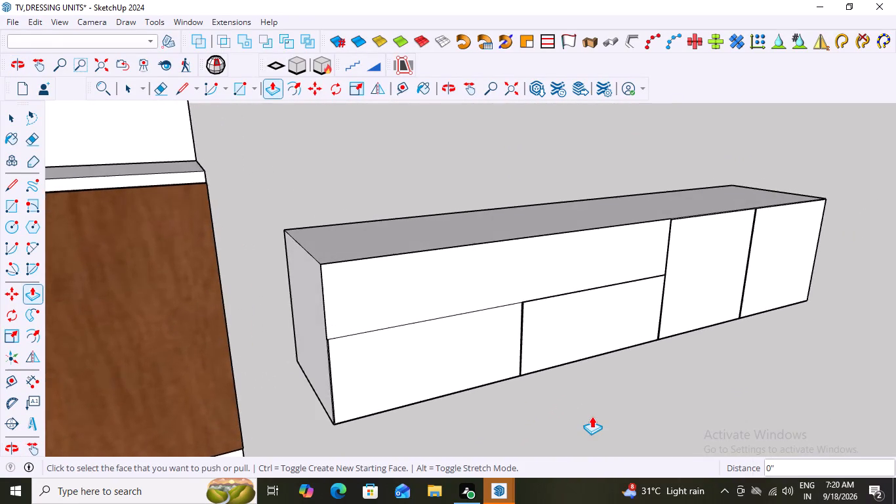
scroll(592, 416, "up", 1)
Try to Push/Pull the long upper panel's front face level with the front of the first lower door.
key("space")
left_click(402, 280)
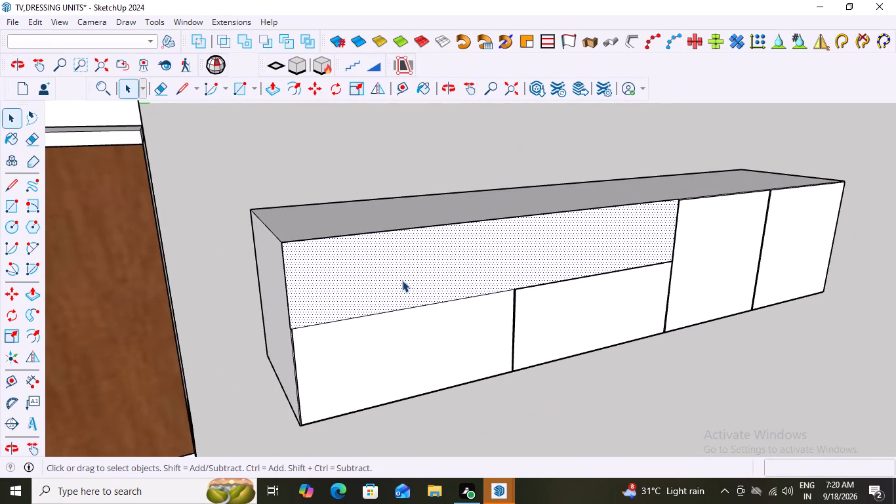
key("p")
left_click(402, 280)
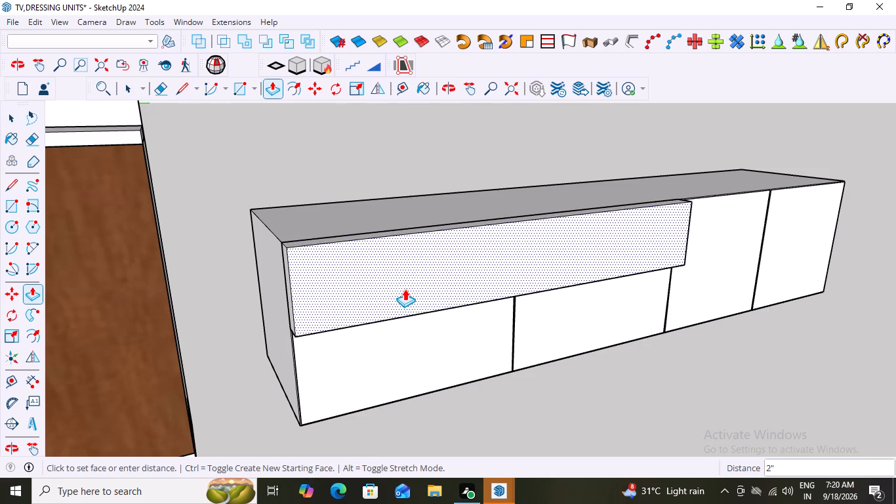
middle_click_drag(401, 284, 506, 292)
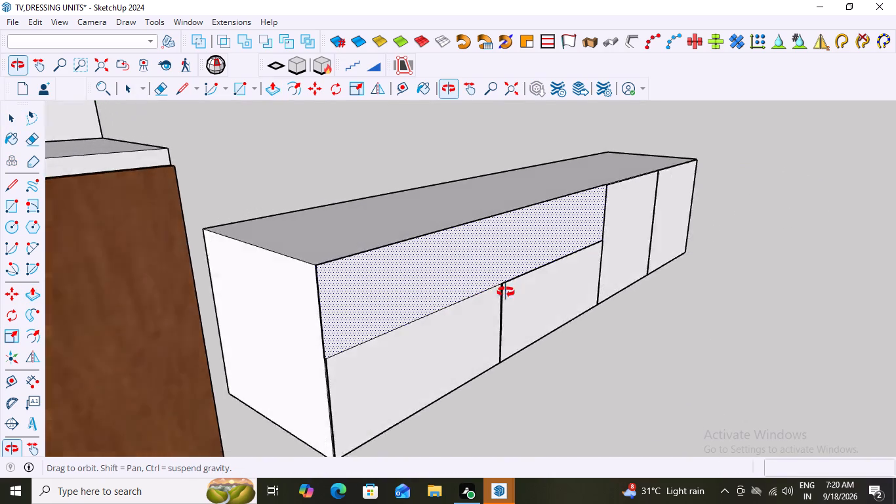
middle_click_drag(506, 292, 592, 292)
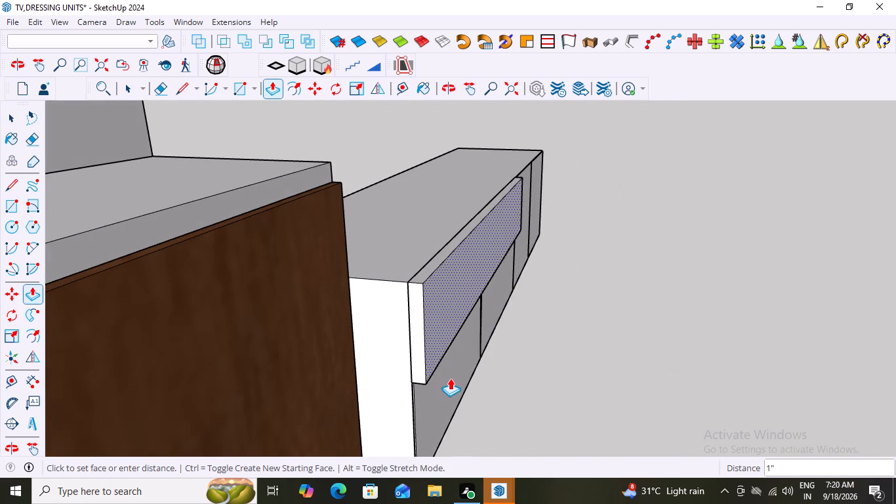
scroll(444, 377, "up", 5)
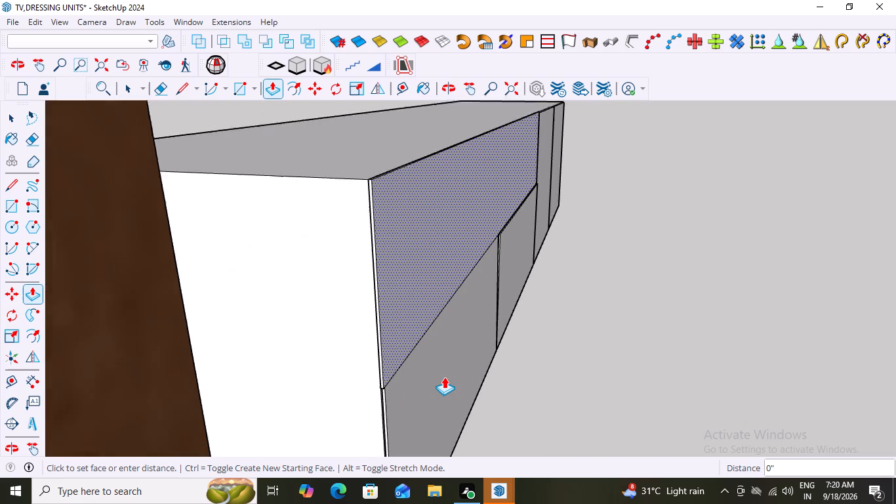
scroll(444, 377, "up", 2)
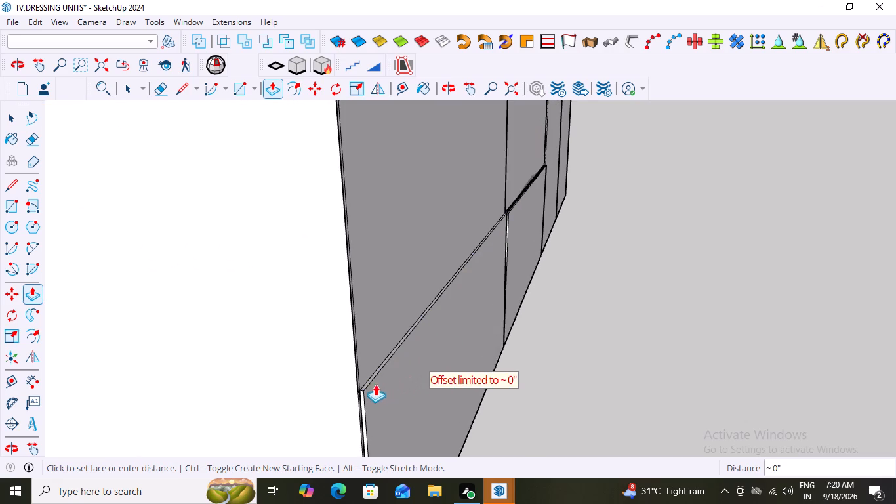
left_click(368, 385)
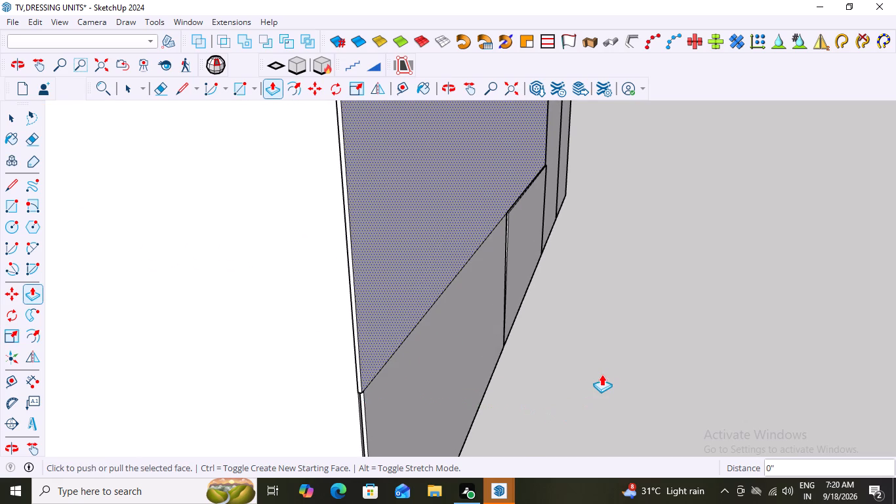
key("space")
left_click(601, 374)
Inspect the joints between the long upper panel, the two lower door fronts and the neighbouring full-height door.
middle_click_drag(601, 374, 380, 392)
scroll(380, 392, "down", 12)
middle_click_drag(617, 348, 359, 372)
scroll(646, 420, "up", 10)
middle_click_drag(607, 414, 558, 418)
scroll(558, 418, "up", 2)
middle_click_drag(558, 418, 544, 381)
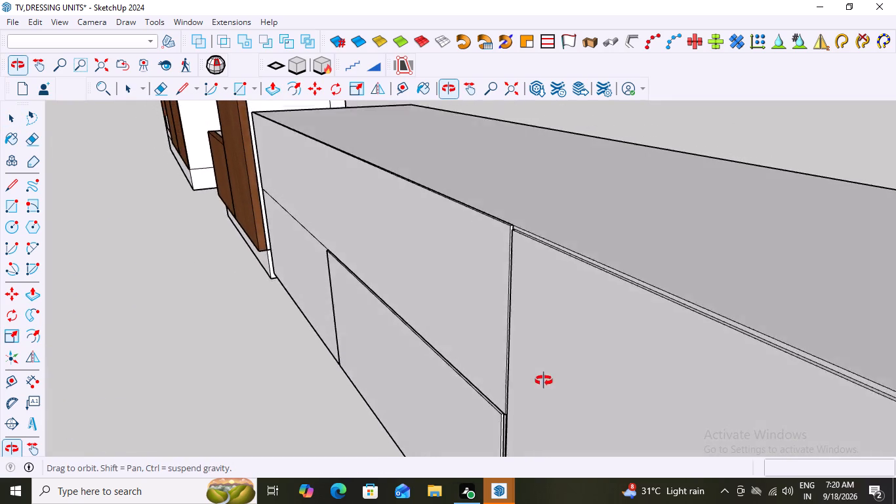
middle_click_drag(544, 381, 516, 371)
scroll(468, 425, "up", 3)
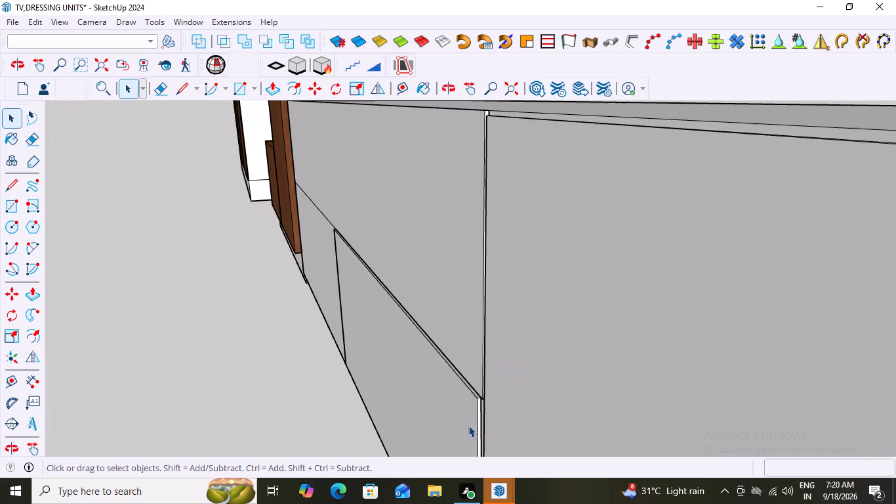
scroll(468, 425, "up", 1)
scroll(468, 425, "down", 15)
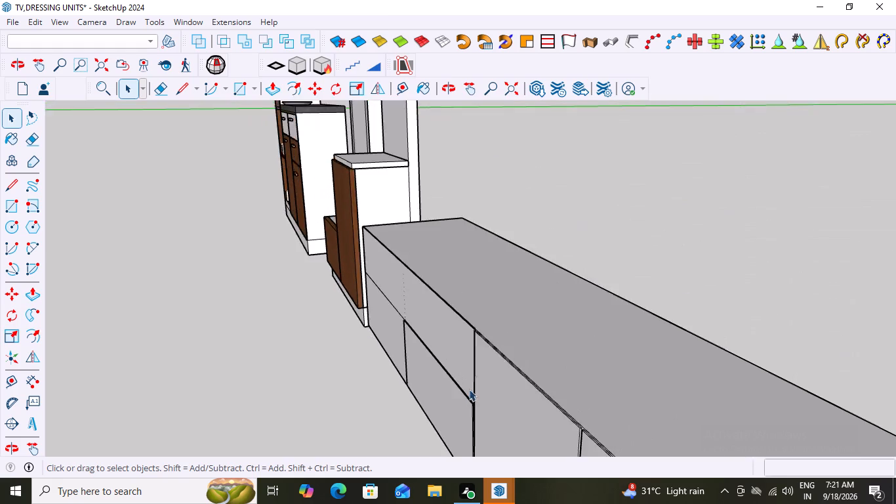
scroll(469, 389, "down", 8)
scroll(455, 388, "up", 2)
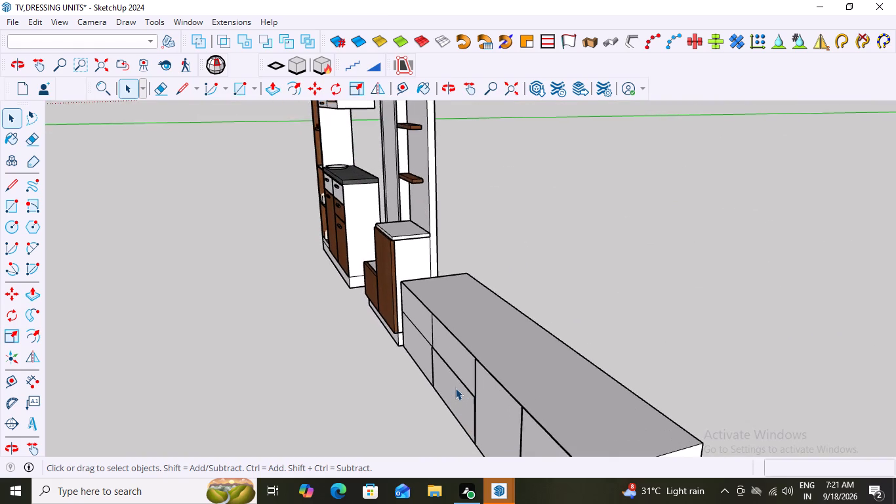
scroll(455, 388, "up", 4)
middle_click_drag(427, 405, 572, 417)
scroll(615, 356, "up", 4)
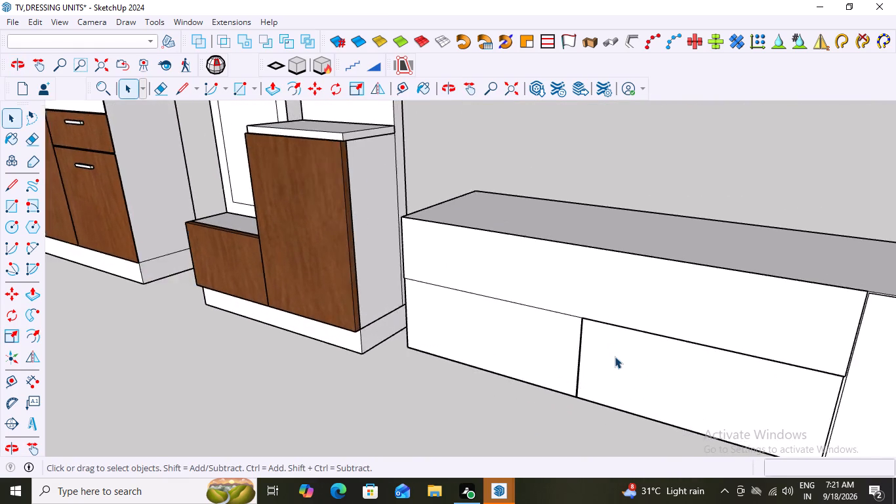
scroll(615, 356, "up", 3)
middle_click_drag(644, 348, 758, 306)
scroll(692, 337, "up", 2)
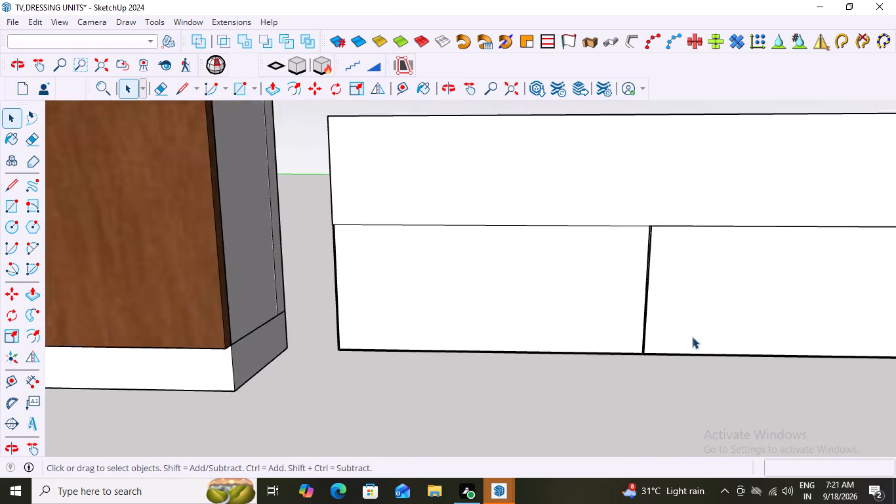
scroll(692, 337, "up", 1)
middle_click_drag(662, 343, 380, 388)
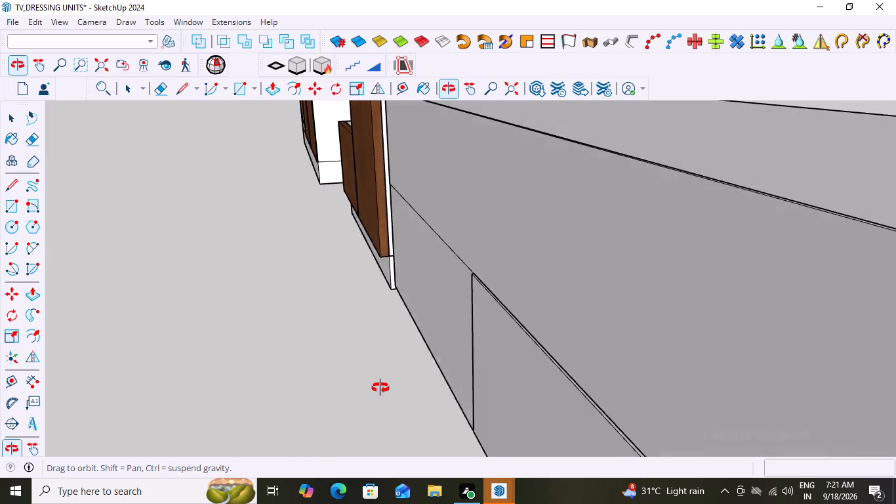
middle_click_drag(380, 388, 359, 389)
middle_click_drag(397, 364, 782, 383)
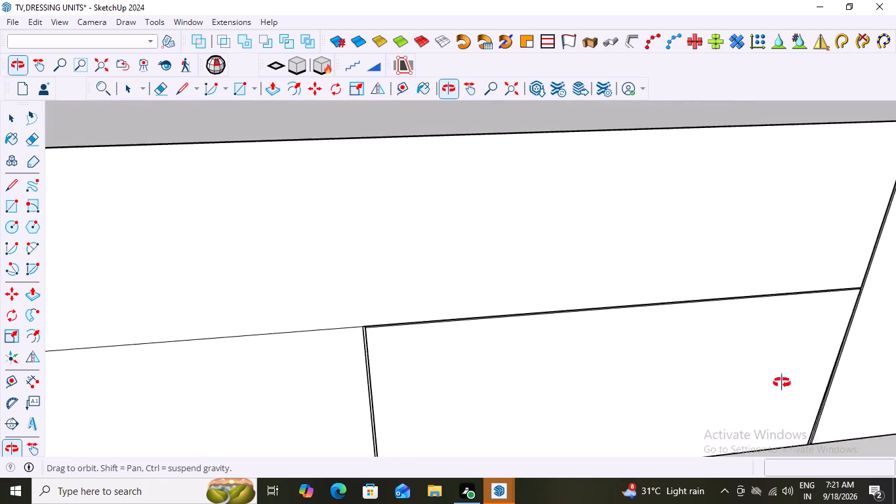
middle_click_drag(782, 383, 895, 383)
scroll(641, 388, "down", 4)
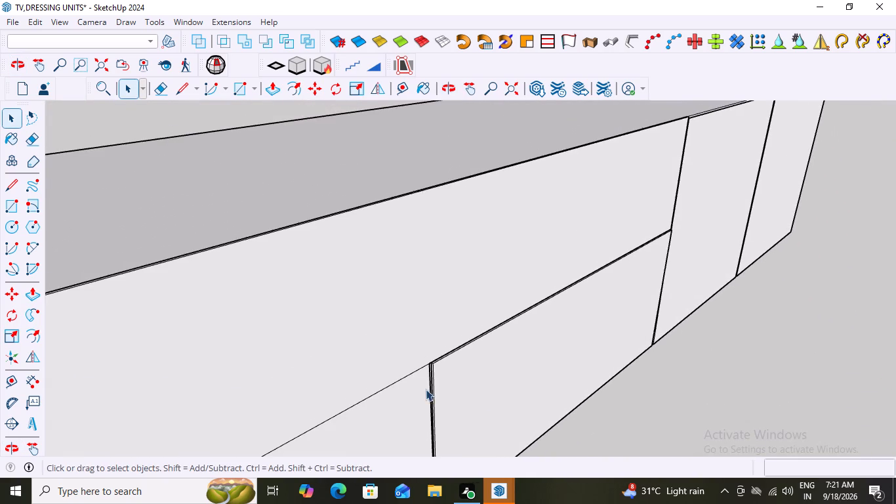
scroll(426, 389, "up", 20)
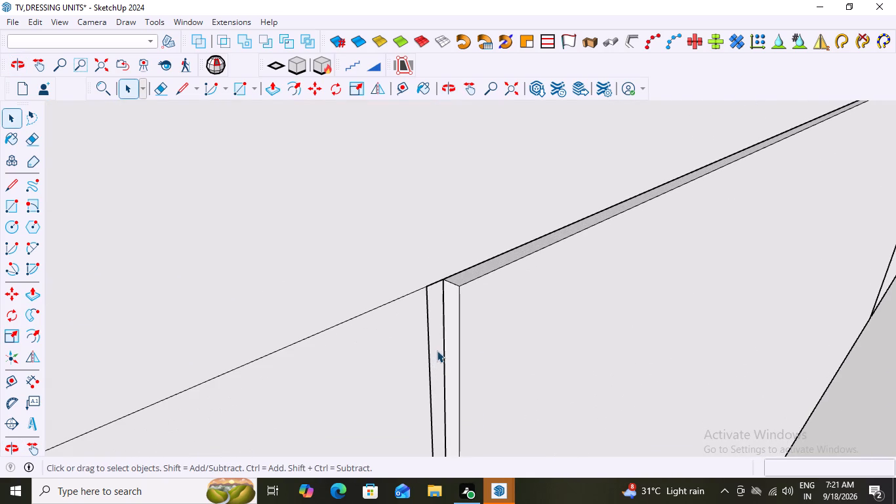
scroll(437, 350, "down", 14)
middle_click_drag(448, 358, 425, 367)
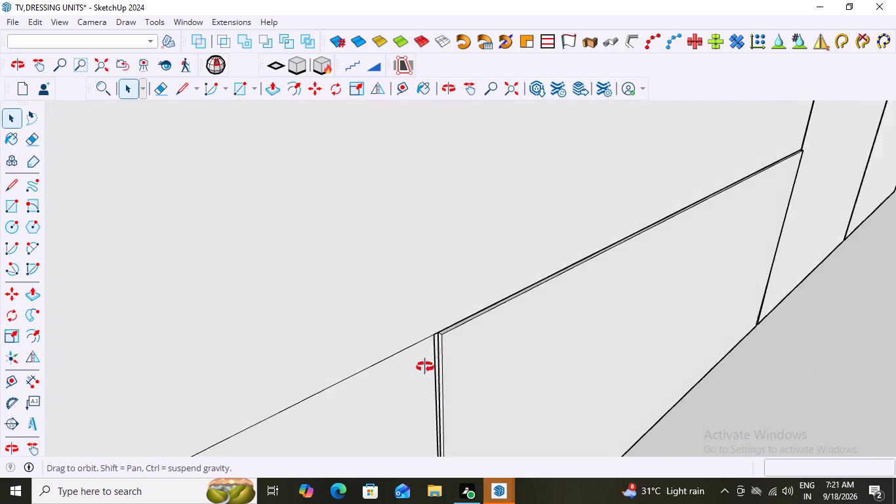
middle_click_drag(425, 367, 249, 365)
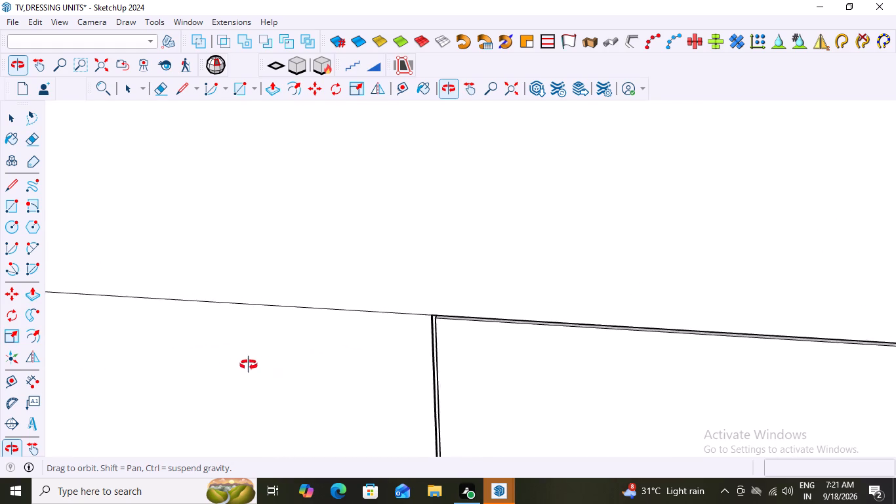
middle_click_drag(249, 365, 439, 293)
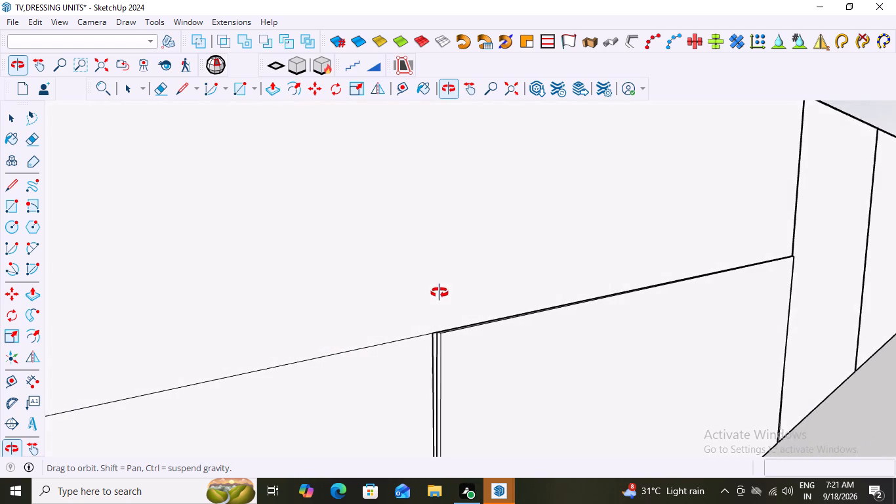
middle_click_drag(439, 293, 426, 297)
Open the low cabinet group and delete the second lower door's front face together with its bounding edges.
left_click(489, 383)
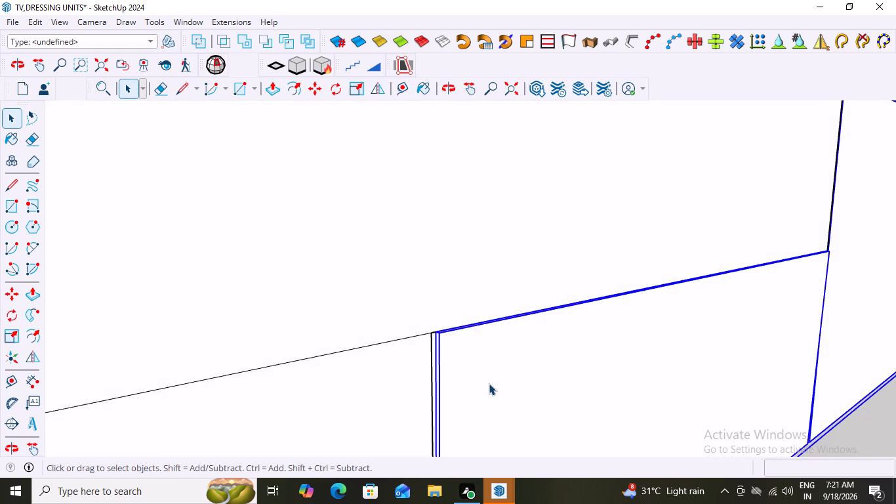
scroll(489, 383, "down", 15)
scroll(690, 438, "down", 9)
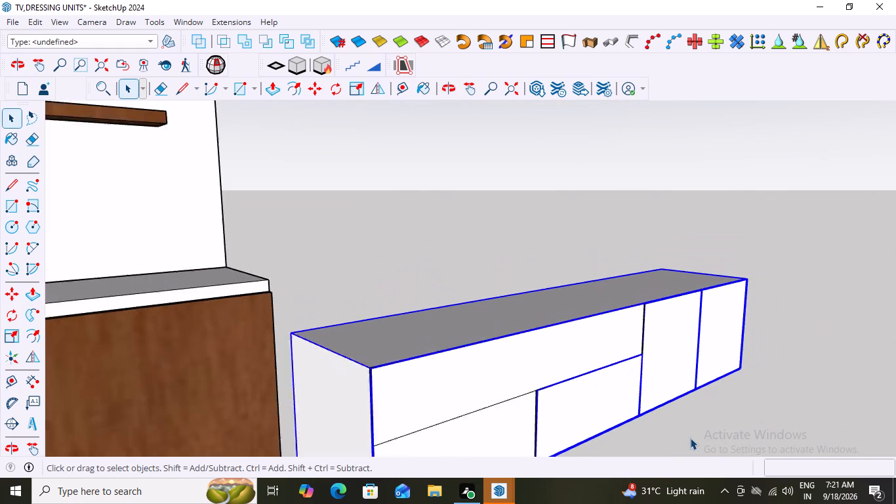
scroll(690, 438, "down", 17)
middle_click_drag(687, 440, 599, 428)
scroll(598, 436, "down", 3)
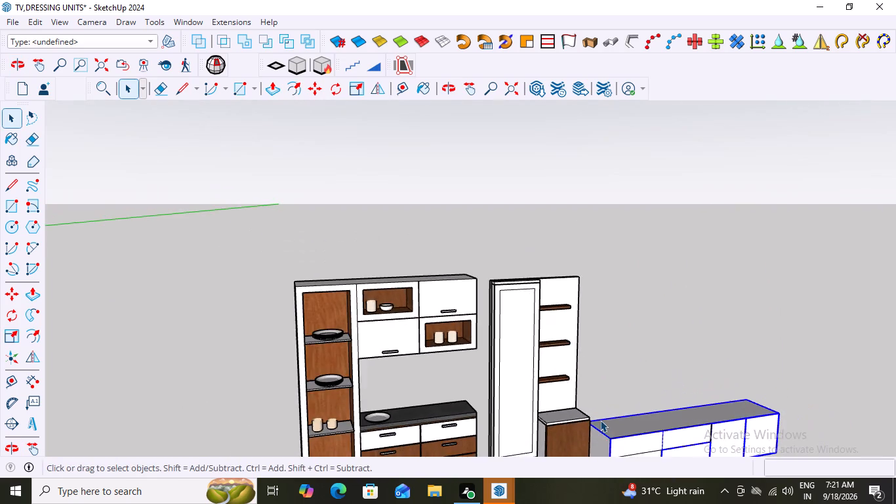
scroll(606, 417, "down", 14)
scroll(665, 439, "up", 18)
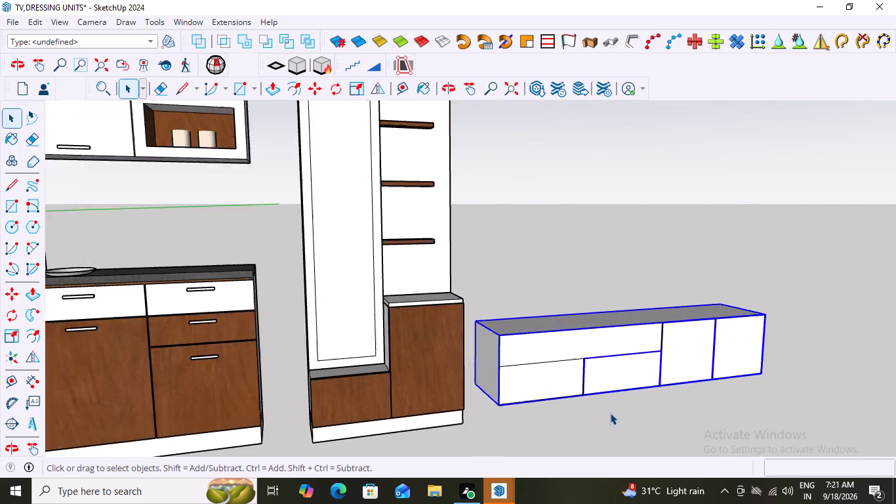
scroll(610, 413, "up", 13)
triple_click(583, 304)
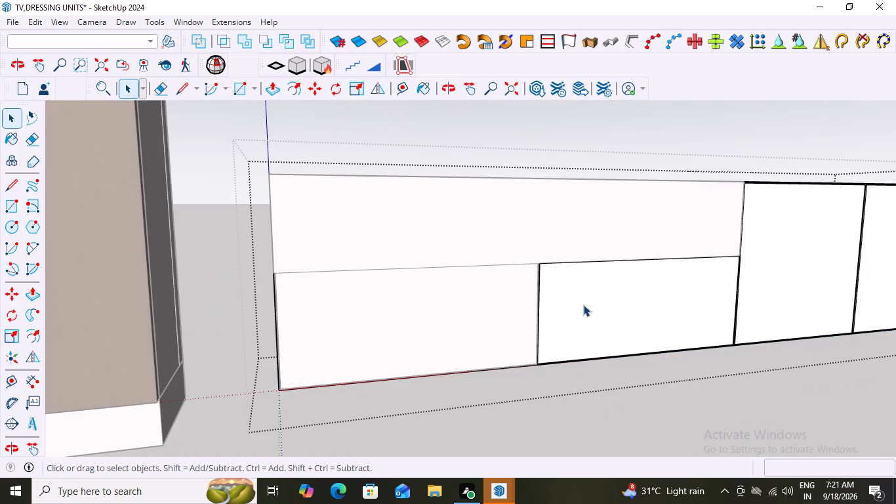
double_click(583, 304)
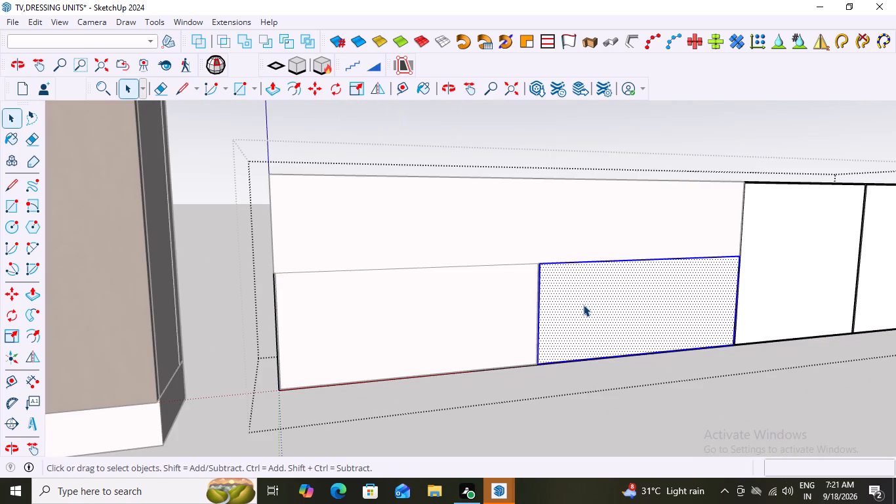
scroll(583, 304, "up", 2)
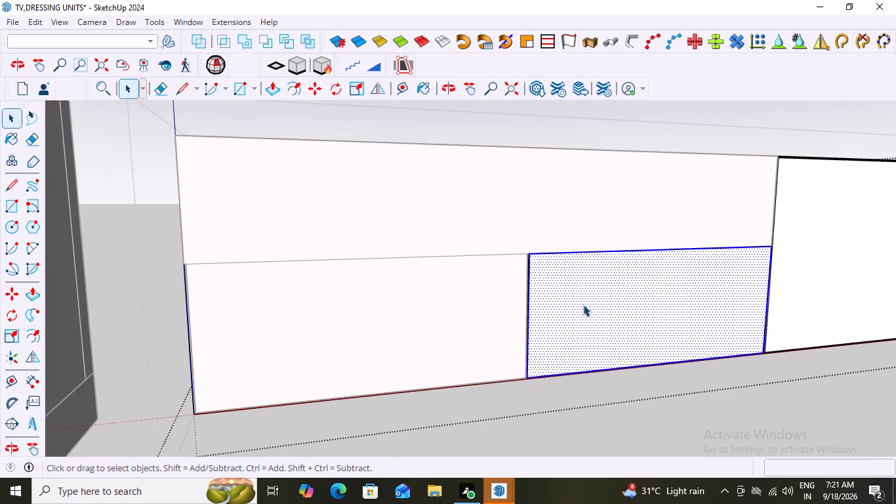
key("Delete")
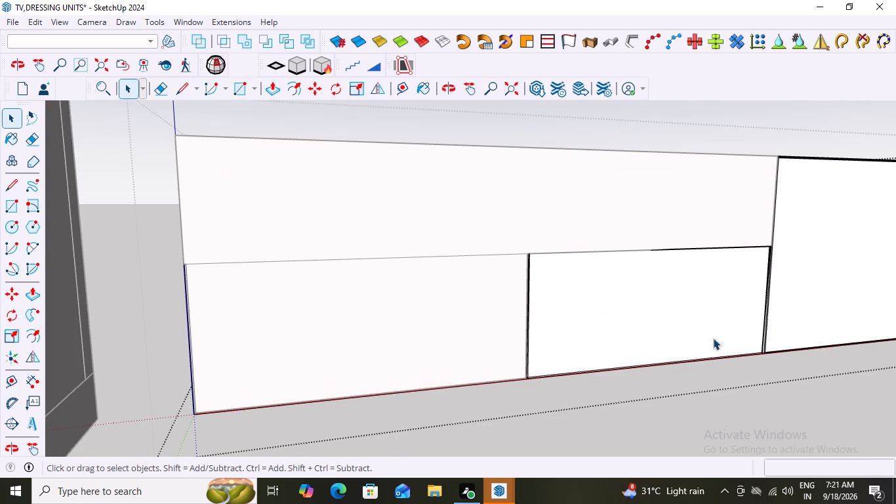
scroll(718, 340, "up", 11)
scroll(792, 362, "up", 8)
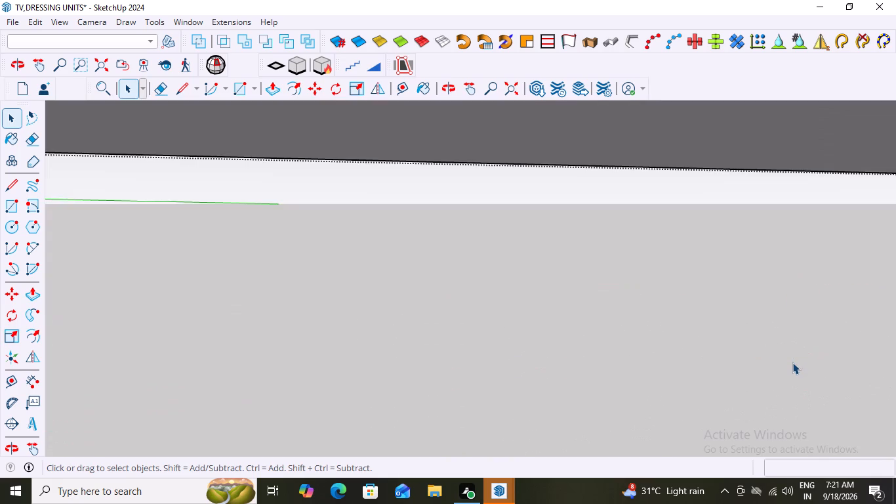
Undo the deletion of the second lower door's front face and its bounding edges.
scroll(792, 362, "down", 8)
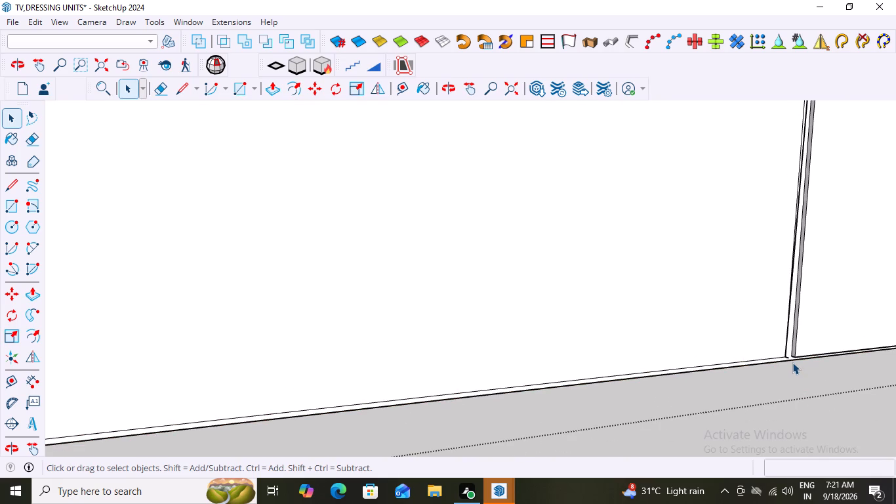
key("ctrl+z")
scroll(653, 373, "down", 5)
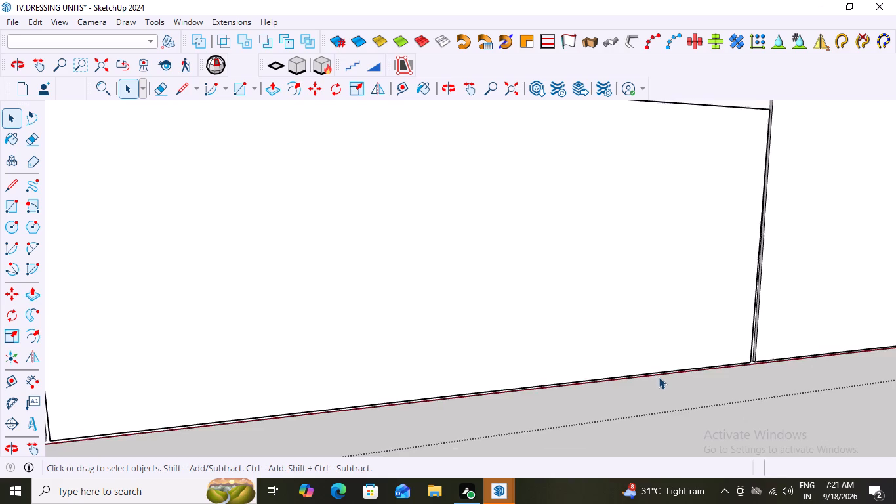
Examine the second lower door's edges, leave the low cabinet group, and inspect the whole cabinet front from several angles.
scroll(659, 377, "down", 2)
scroll(402, 355, "up", 3)
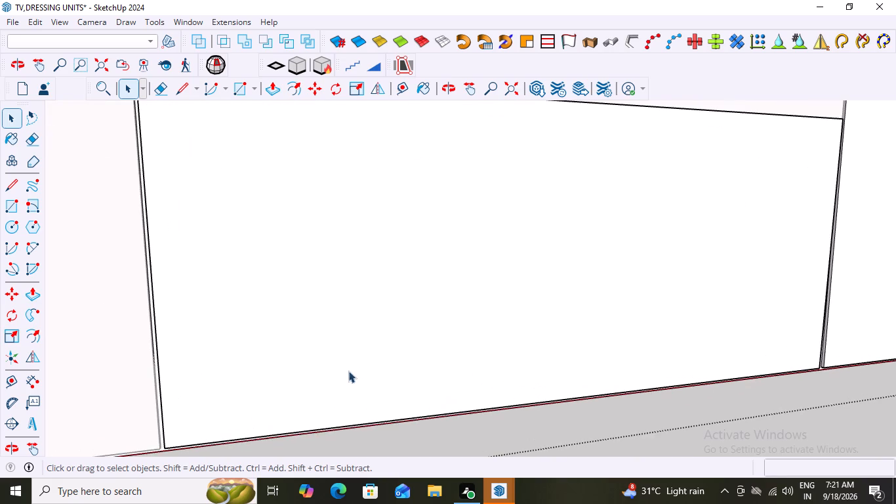
middle_click_drag(361, 374, 523, 408)
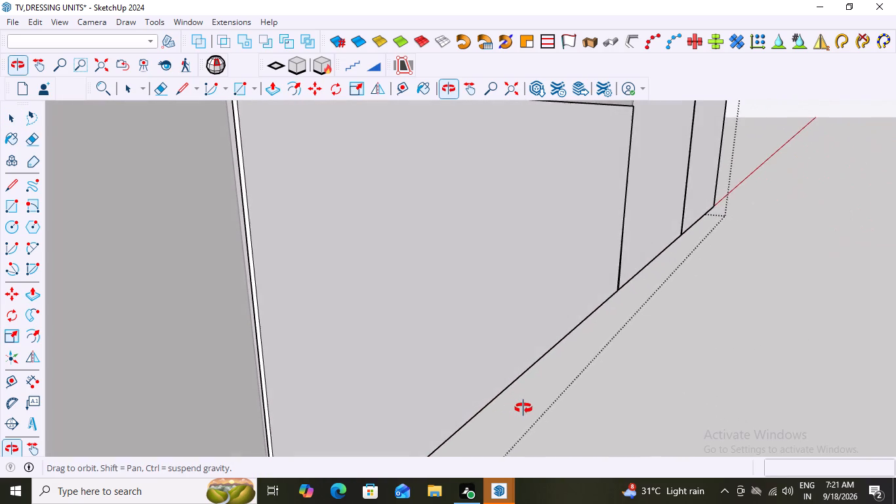
middle_click_drag(523, 408, 525, 408)
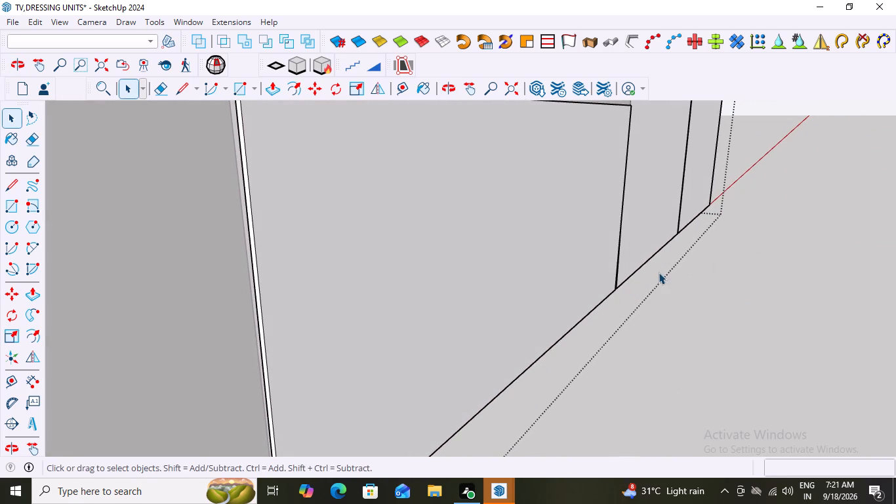
scroll(658, 272, "up", 2)
scroll(579, 291, "up", 16)
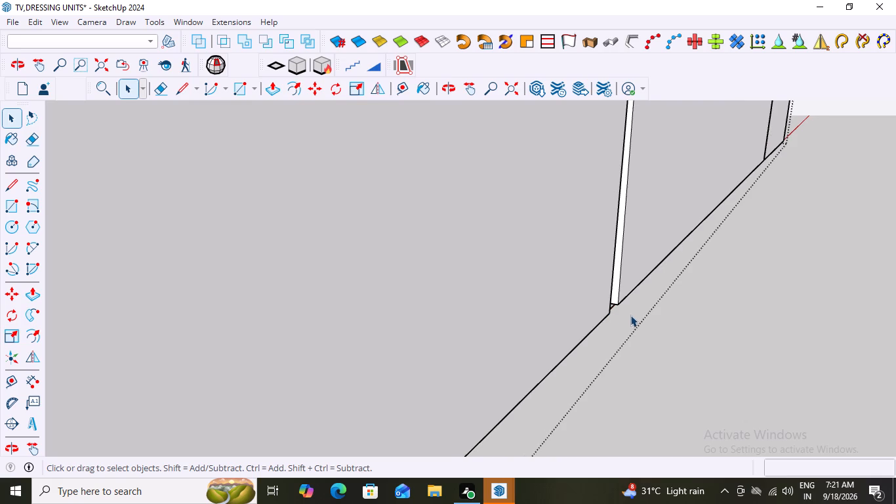
middle_click_drag(641, 315, 453, 329)
scroll(451, 331, "down", 10)
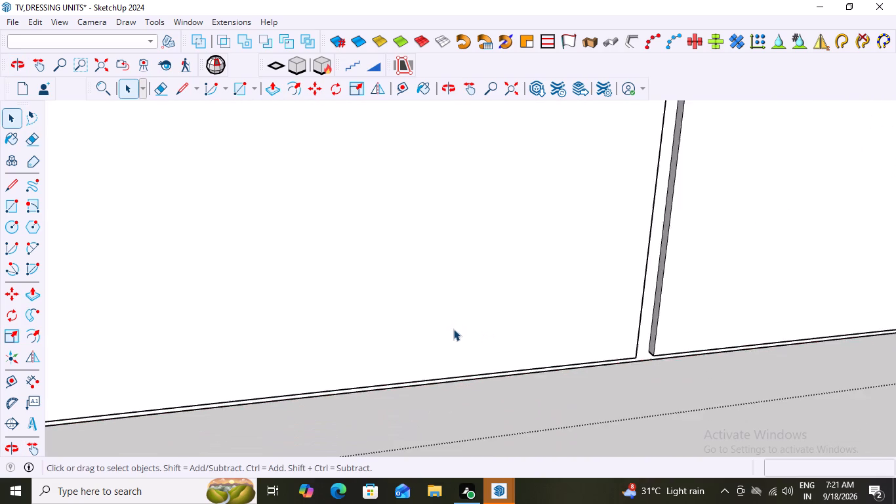
scroll(453, 329, "down", 20)
scroll(527, 338, "down", 4)
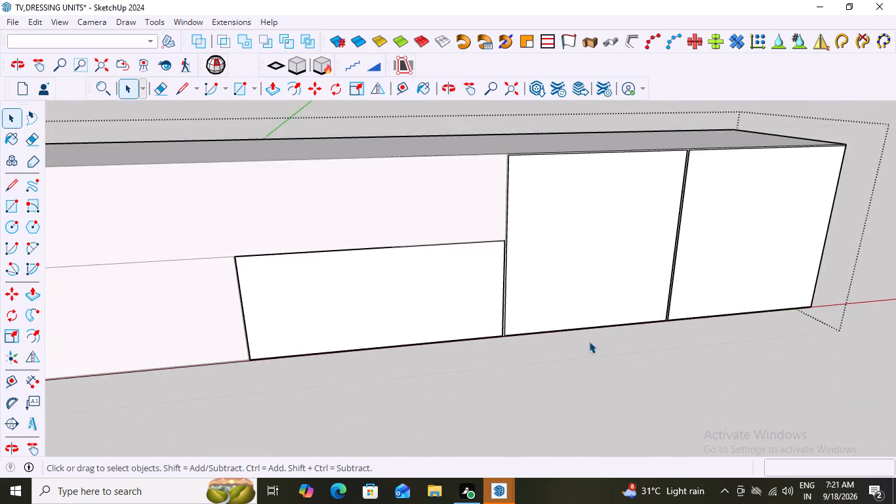
scroll(589, 341, "down", 4)
left_click(420, 388)
middle_click_drag(359, 390, 560, 283)
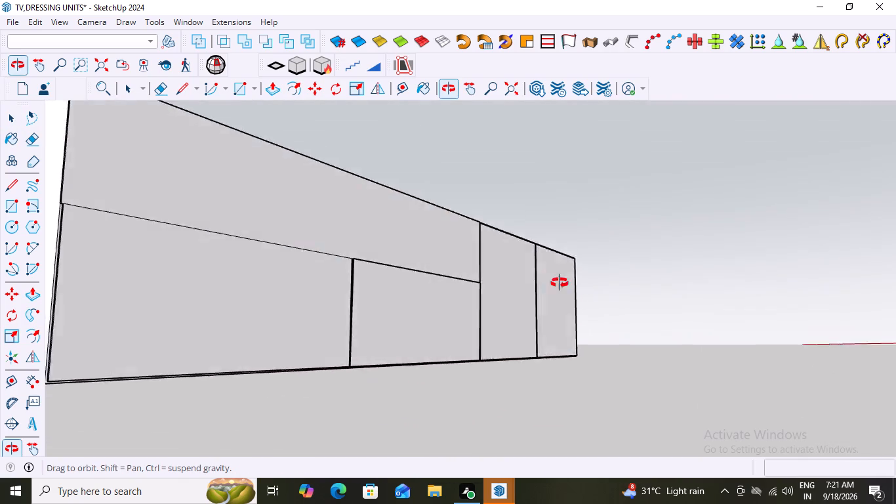
middle_click_drag(560, 283, 645, 287)
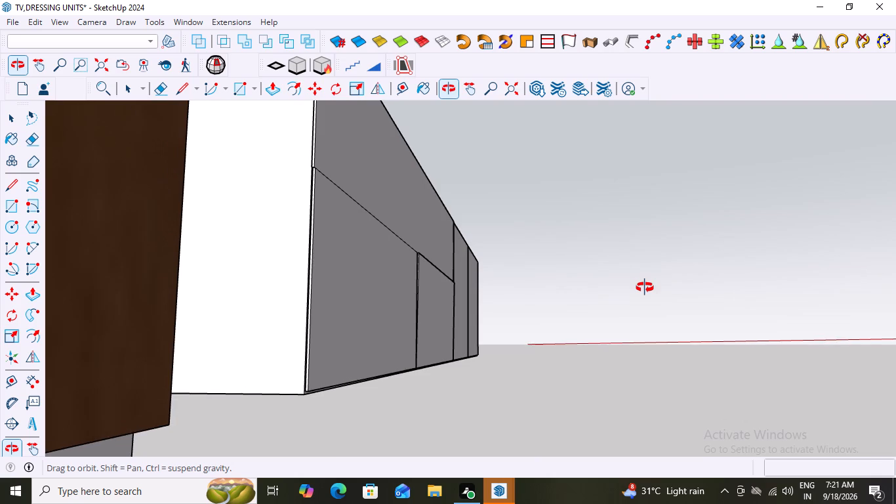
middle_click_drag(645, 287, 341, 343)
scroll(342, 343, "down", 9)
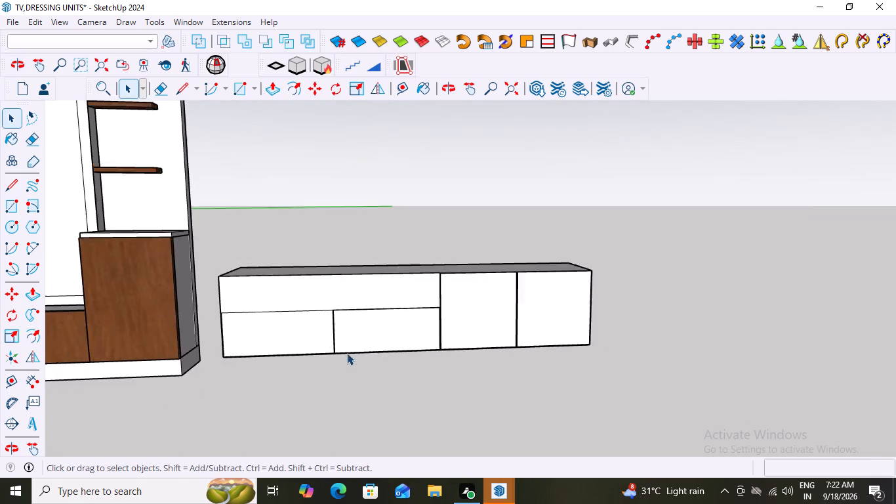
scroll(347, 353, "down", 3)
Offset the outline of the long upper panel's front face inward by about 3/4".
scroll(335, 292, "up", 8)
middle_click_drag(337, 303, 346, 337)
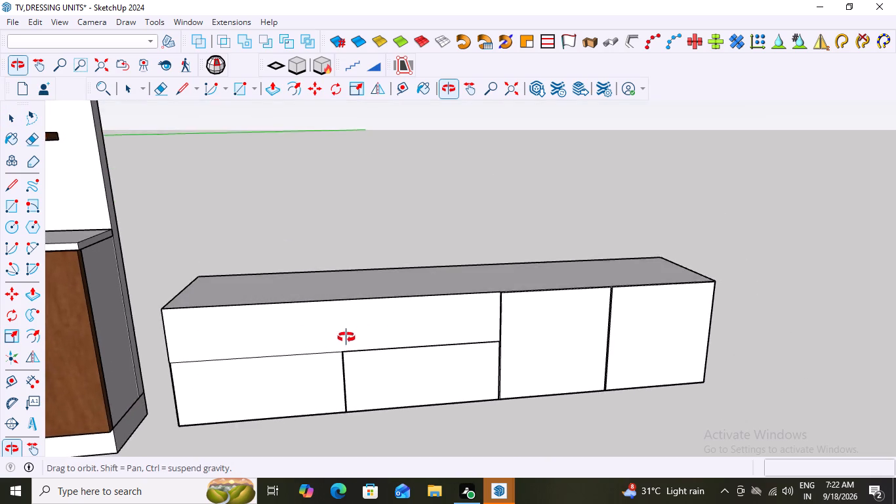
middle_click_drag(346, 337, 340, 353)
scroll(229, 350, "up", 1)
middle_click_drag(229, 350, 234, 339)
triple_click(245, 331)
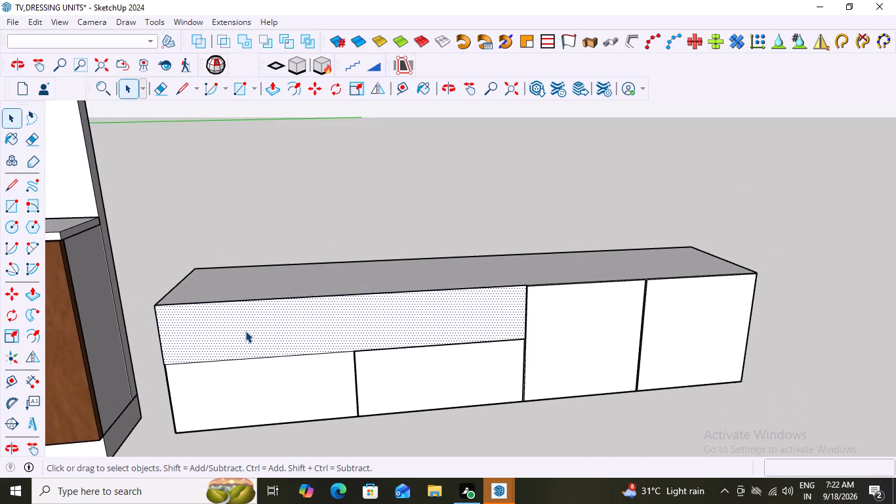
double_click(245, 331)
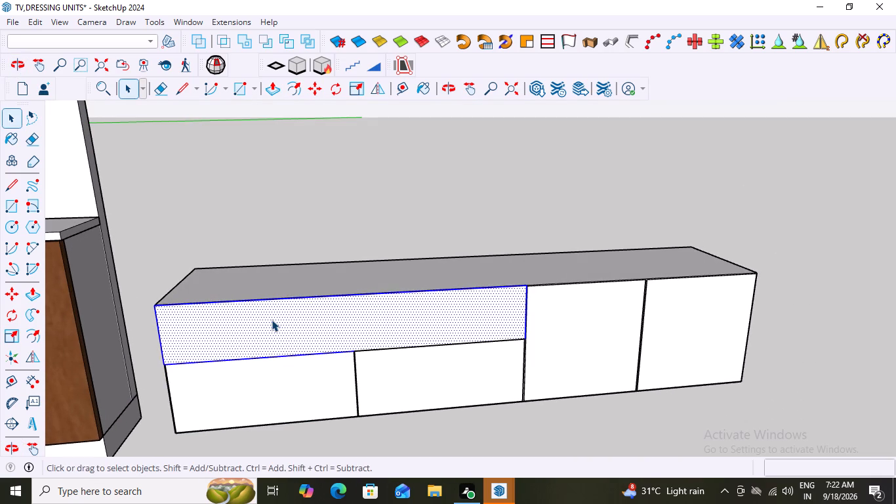
left_click(272, 320)
double_click(272, 320)
double_click(272, 320)
scroll(316, 372, "up", 2)
middle_click_drag(296, 369, 278, 332)
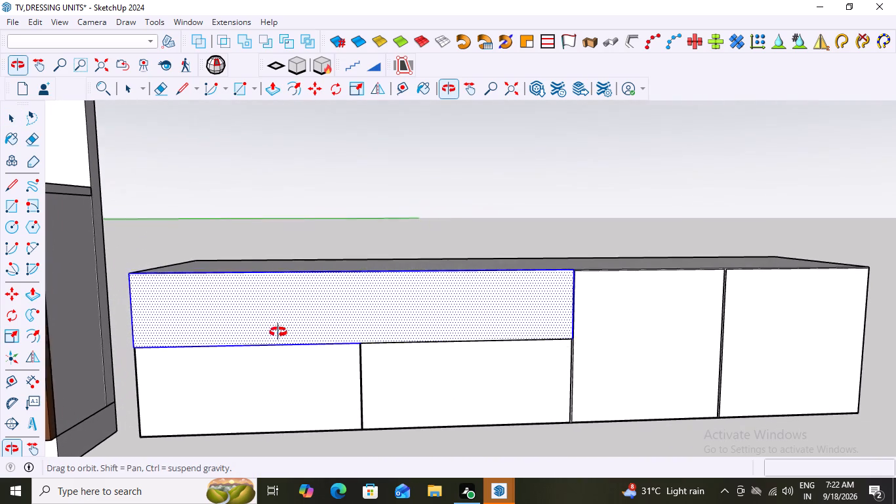
middle_click_drag(278, 332, 283, 335)
middle_click_drag(227, 295, 231, 308)
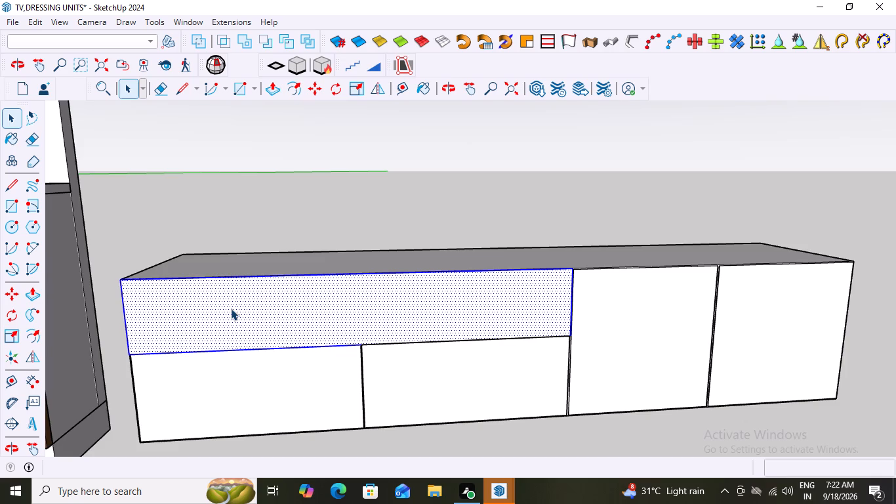
key("f")
left_click(267, 274)
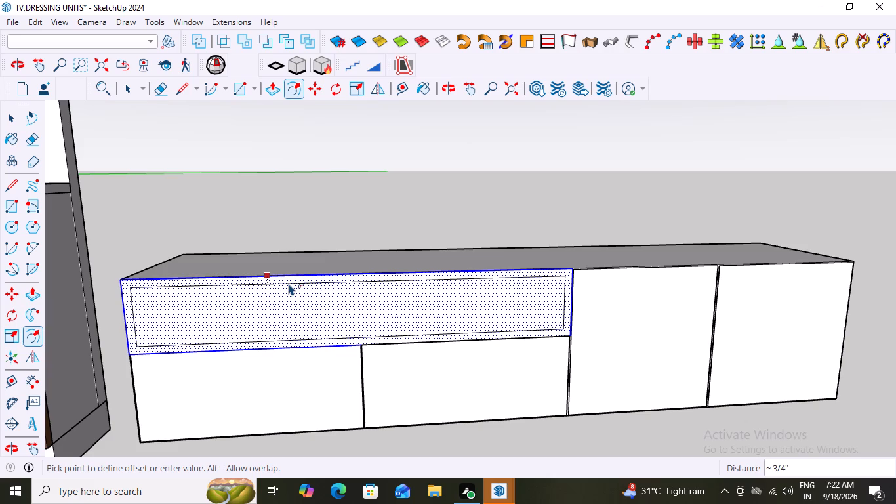
left_click(289, 283)
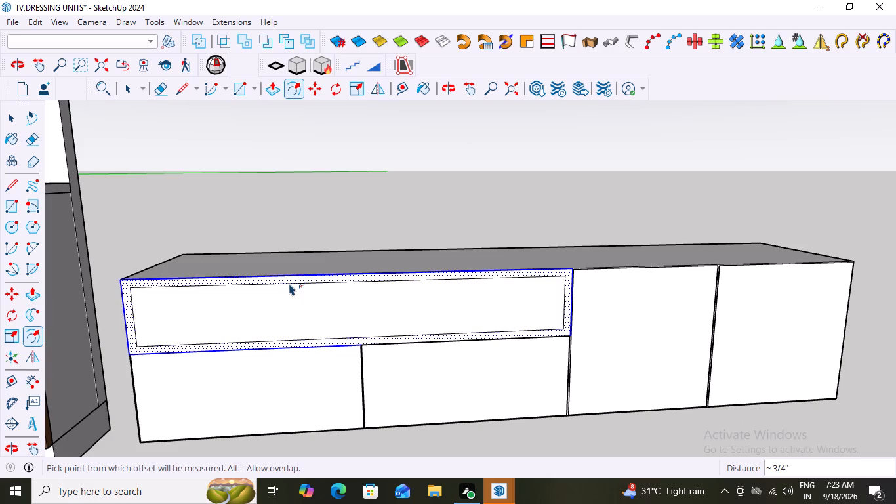
key("space")
left_click(445, 186)
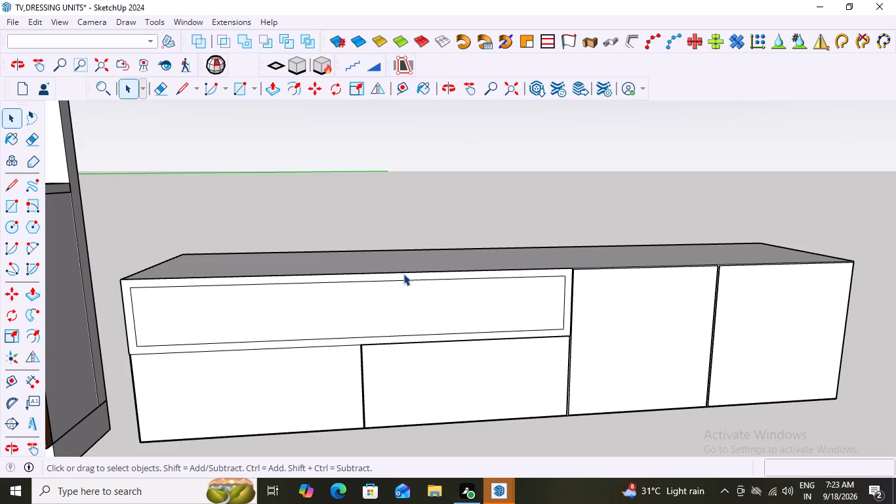
Push/Pull the upper panel's inner offset face inward to open the framed panel onto the cabinet front behind.
left_click(396, 303)
left_click(396, 303)
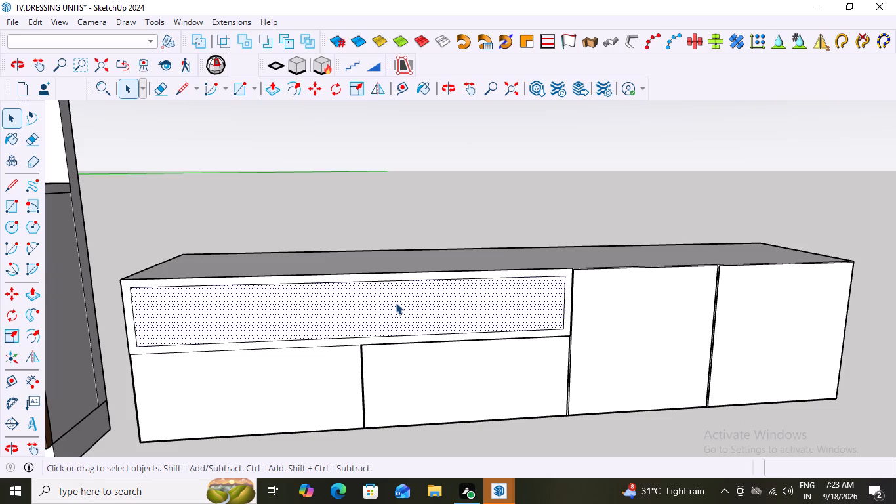
double_click(396, 303)
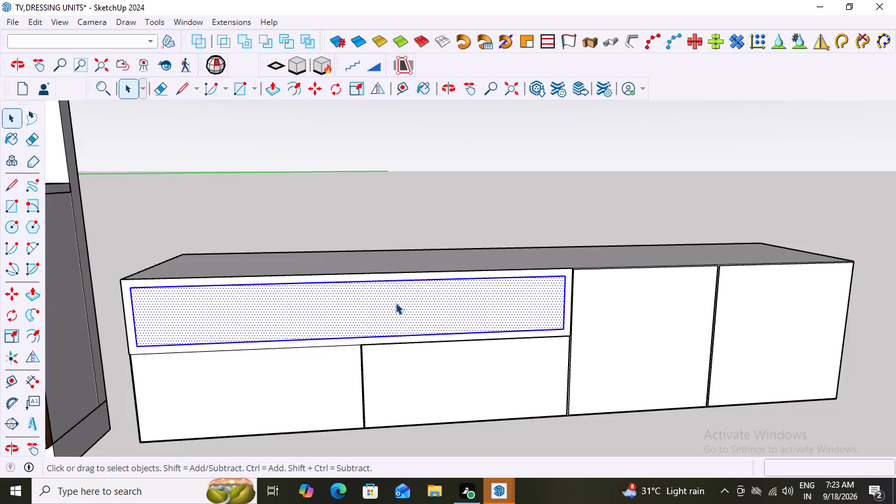
key("p")
left_click(396, 303)
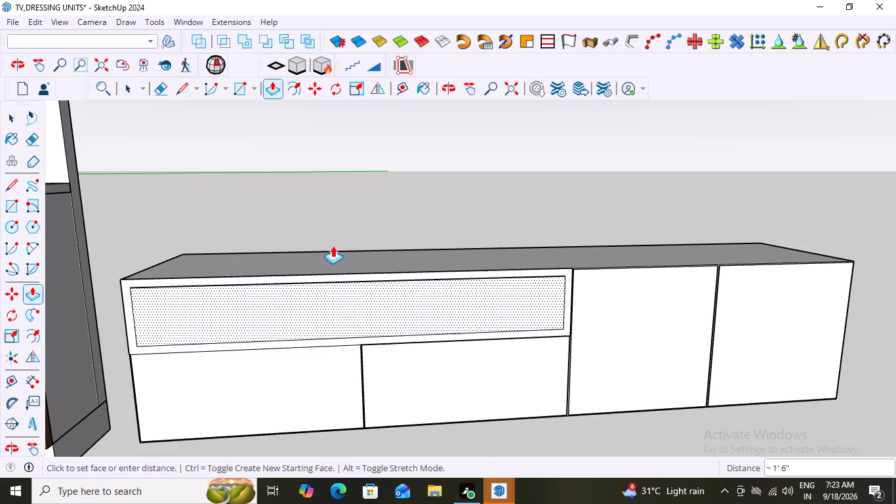
key("Escape")
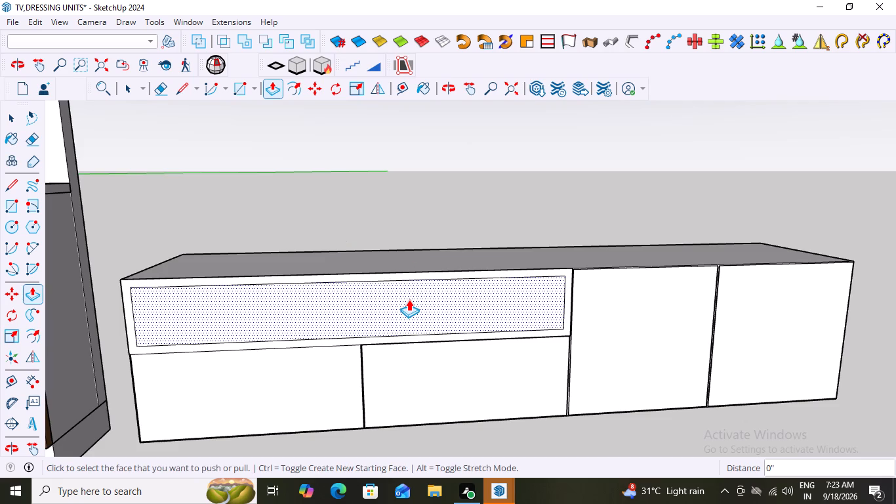
key("Escape")
double_click(409, 299)
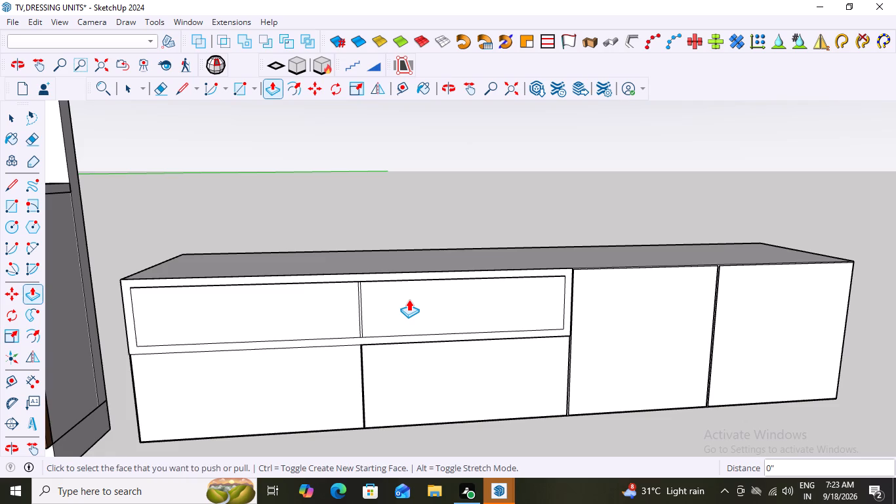
Push/Pull the face inside the upper panel's frame 1' 3" back into the cabinet.
left_click(409, 299)
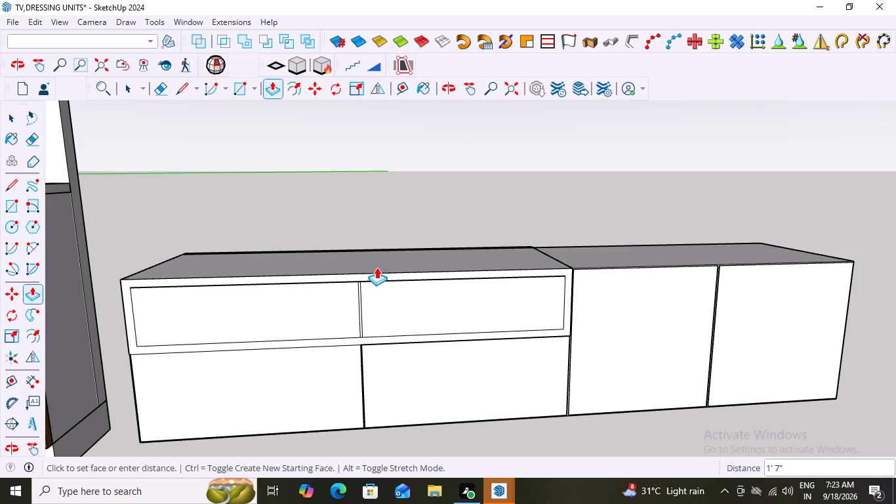
middle_click_drag(375, 287, 548, 324)
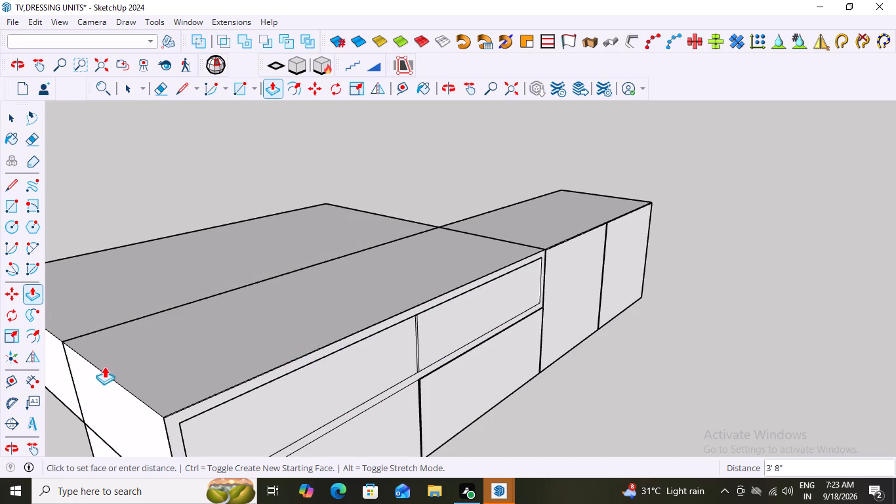
left_click(270, 413)
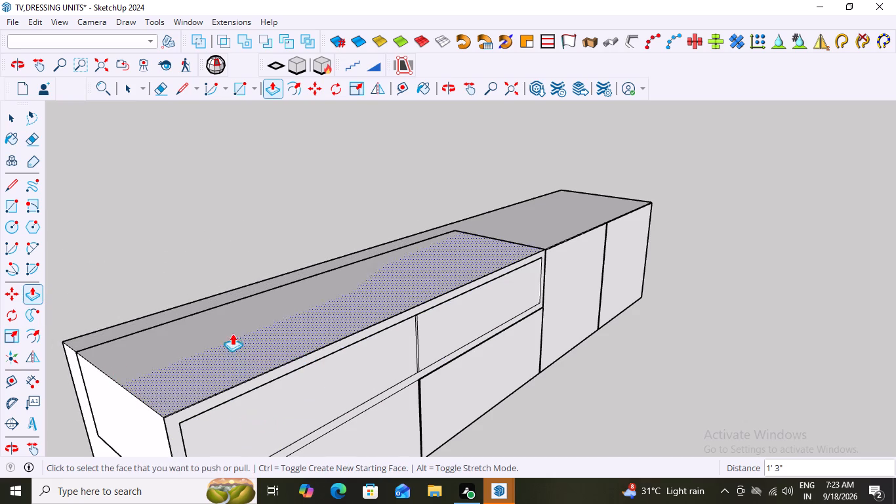
key("Escape")
left_click(214, 251)
Open the low cabinet group and delete the right-hand vertical edge of the divider inside the upper panel's frame.
scroll(447, 293, "down", 1)
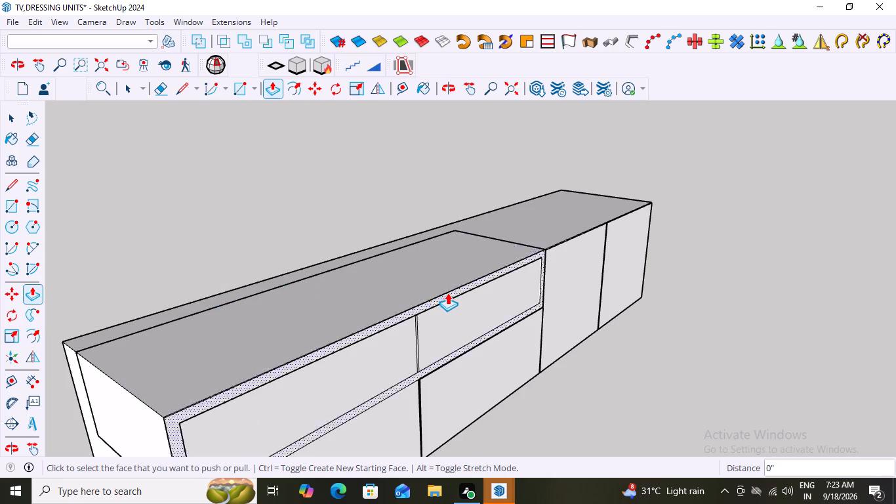
scroll(447, 293, "down", 6)
middle_click_drag(434, 372, 300, 312)
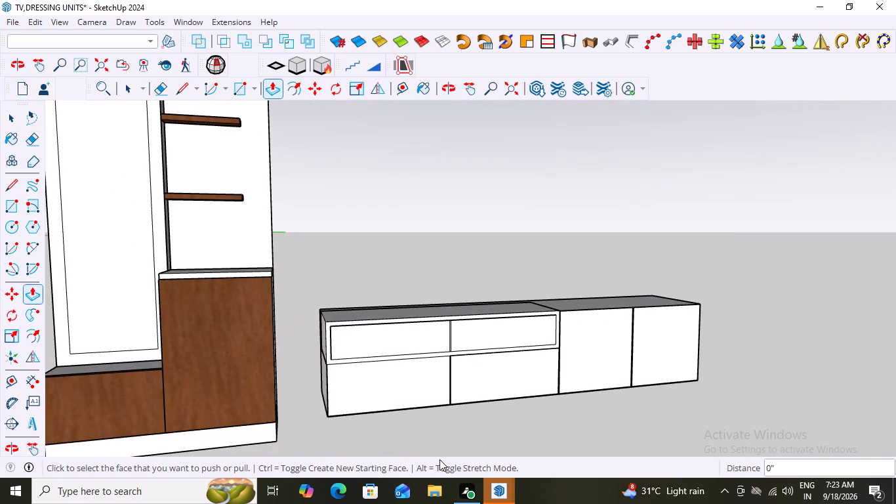
key("space")
scroll(493, 406, "up", 7)
left_click(375, 295)
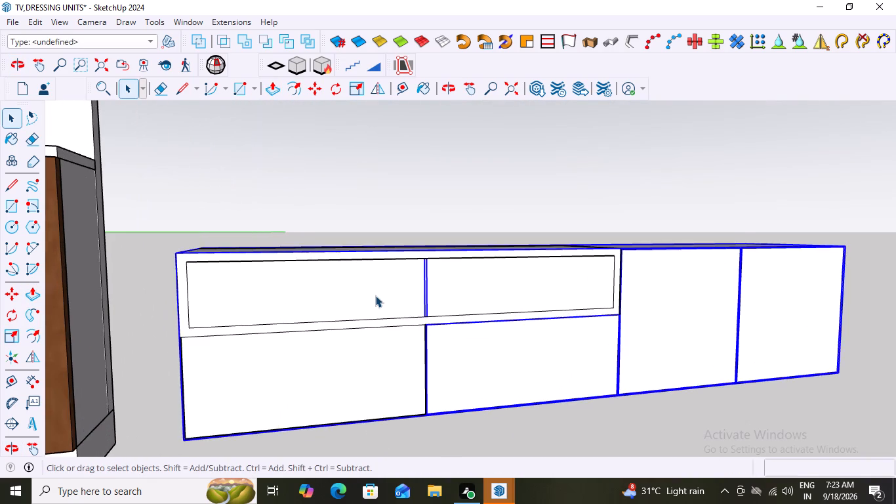
double_click(375, 295)
left_click(375, 295)
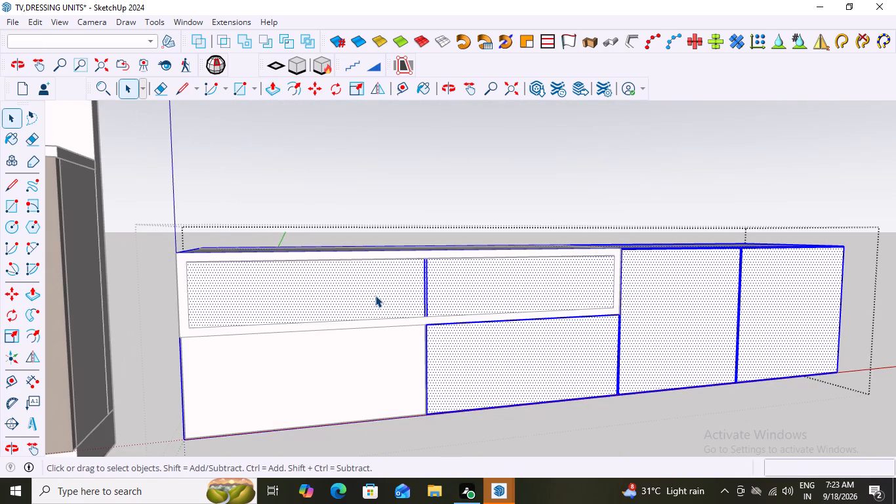
scroll(436, 338, "up", 7)
double_click(423, 287)
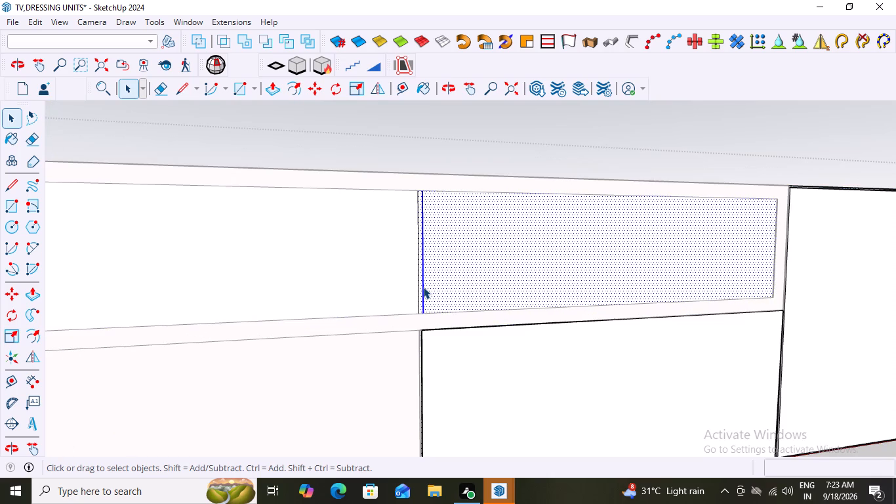
left_click(423, 287)
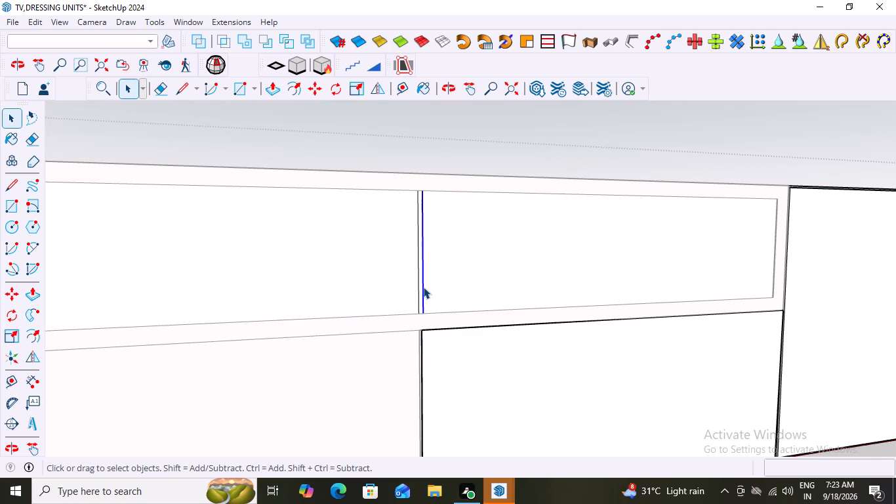
key("Delete")
scroll(423, 287, "down", 10)
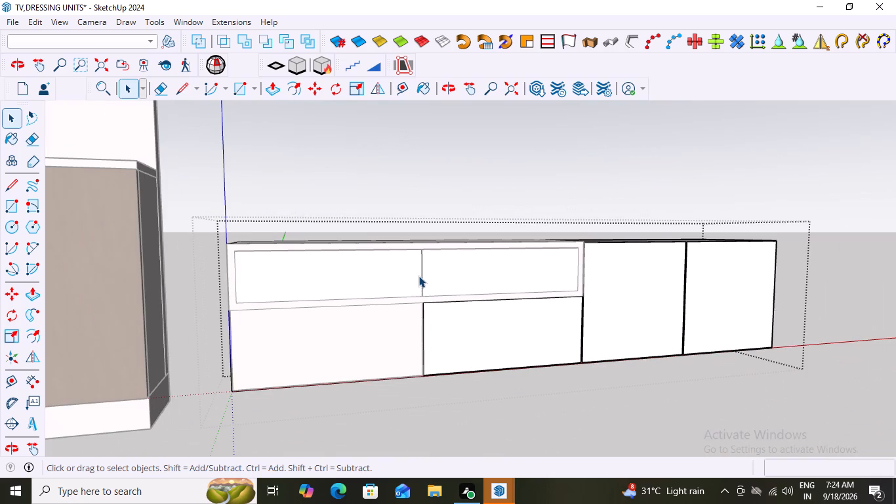
Delete the remaining vertical divider edge inside the upper panel's frame so the inner face is undivided.
left_click(420, 276)
left_click(421, 276)
key("Delete")
Push/Pull the undivided face inside the upper panel's frame 1' 3" back into the cabinet and leave the group.
double_click(401, 275)
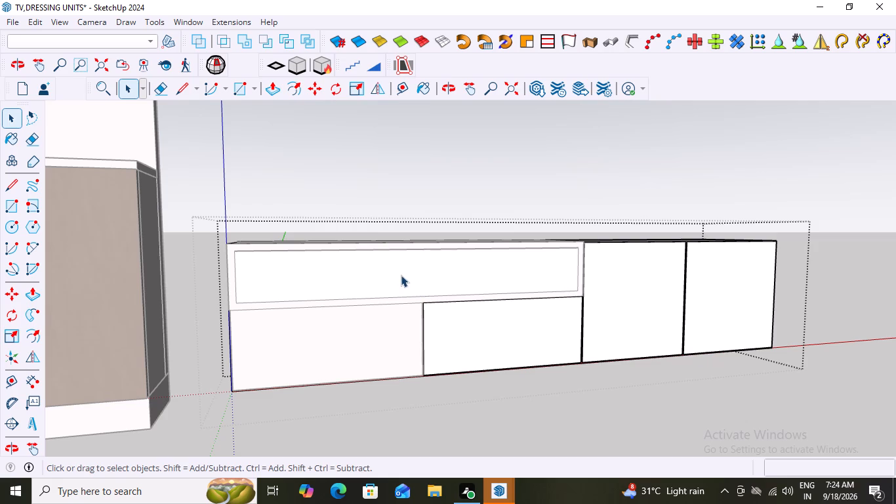
key("p")
left_click(401, 275)
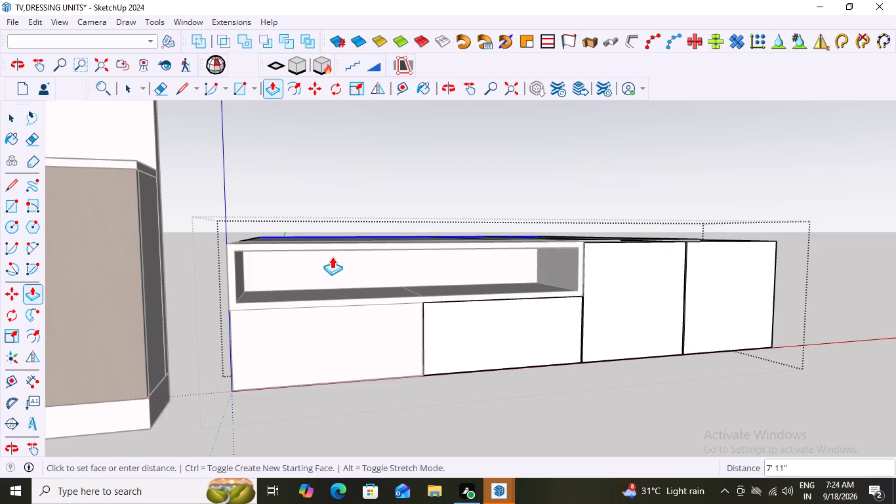
middle_click_drag(285, 268, 315, 286)
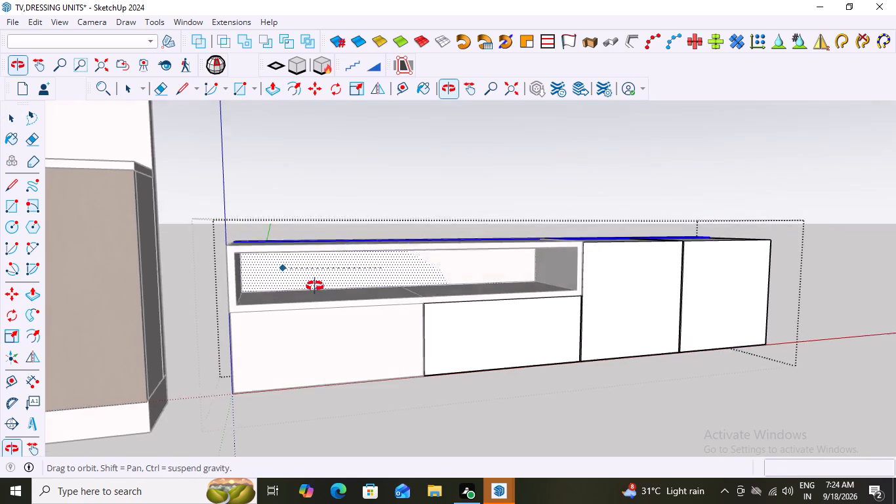
middle_click_drag(315, 286, 451, 349)
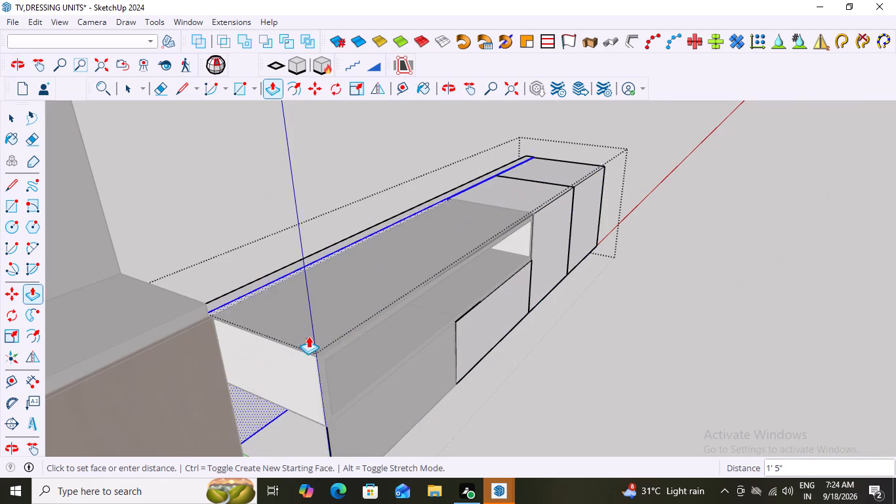
left_click(221, 311)
key("space")
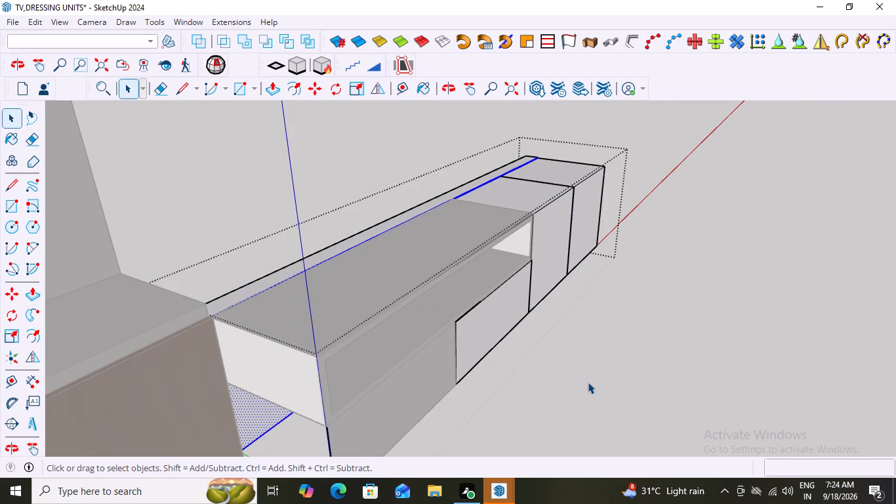
left_click(588, 382)
Push/Pull the exposed underside behind the leftmost lower door front 10" down to fill the cabinet body.
middle_click_drag(588, 382, 360, 354)
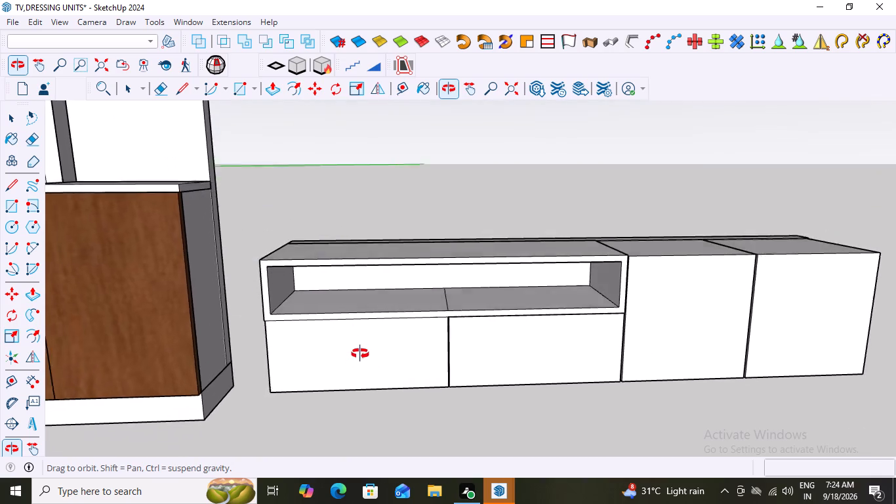
middle_click_drag(360, 354, 390, 399)
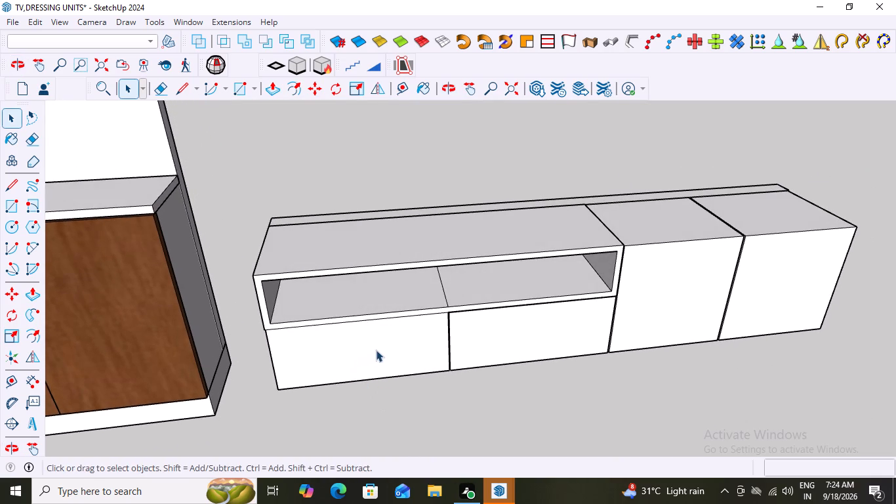
scroll(376, 350, "down", 8)
middle_click_drag(620, 310, 206, 236)
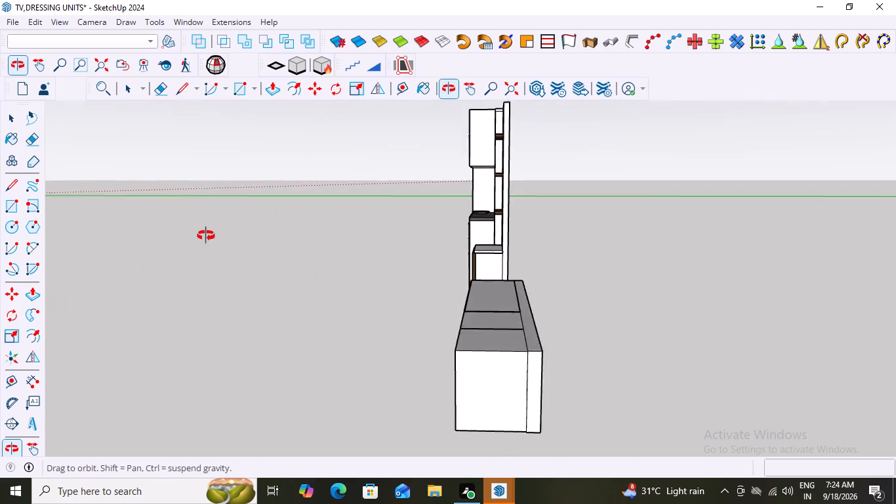
middle_click_drag(206, 236, 582, 298)
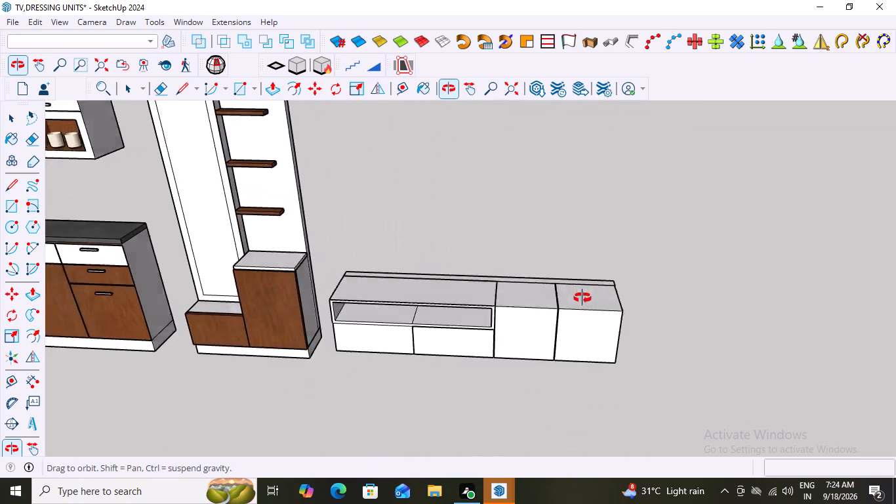
middle_click_drag(582, 298, 737, 299)
middle_click_drag(365, 410, 410, 370)
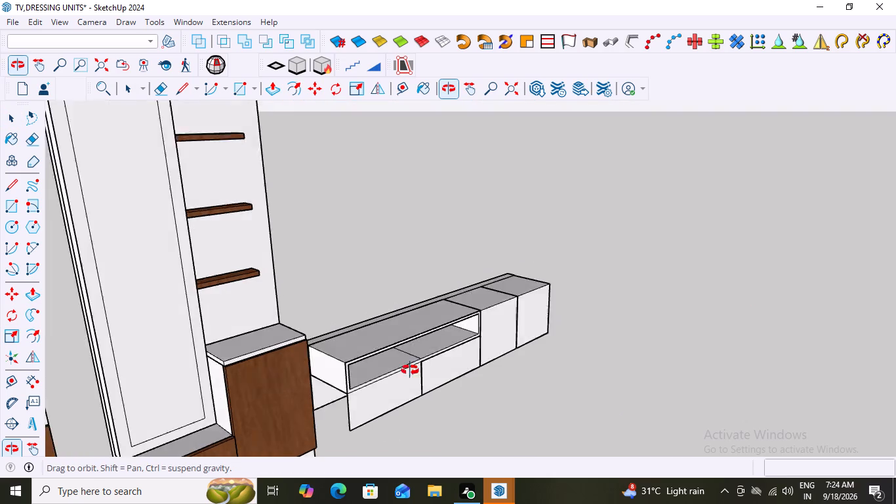
middle_click_drag(410, 370, 362, 329)
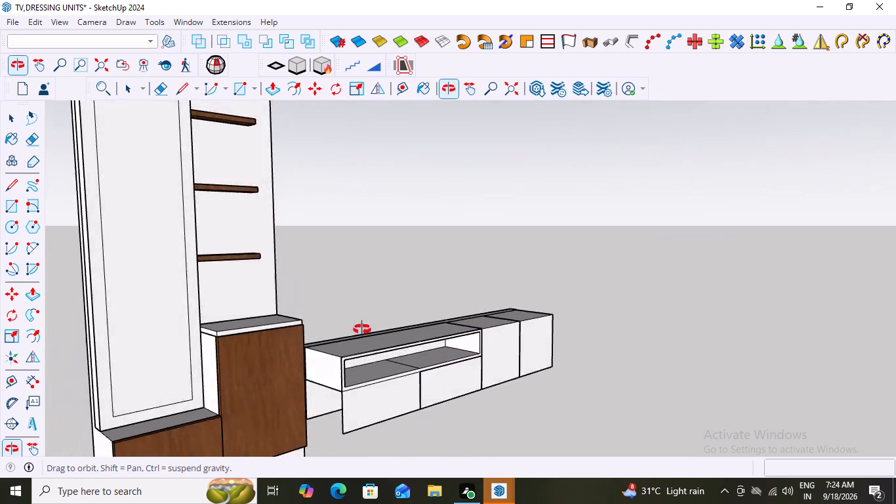
middle_click_drag(362, 329, 355, 312)
scroll(314, 411, "up", 2)
middle_click_drag(314, 409, 346, 380)
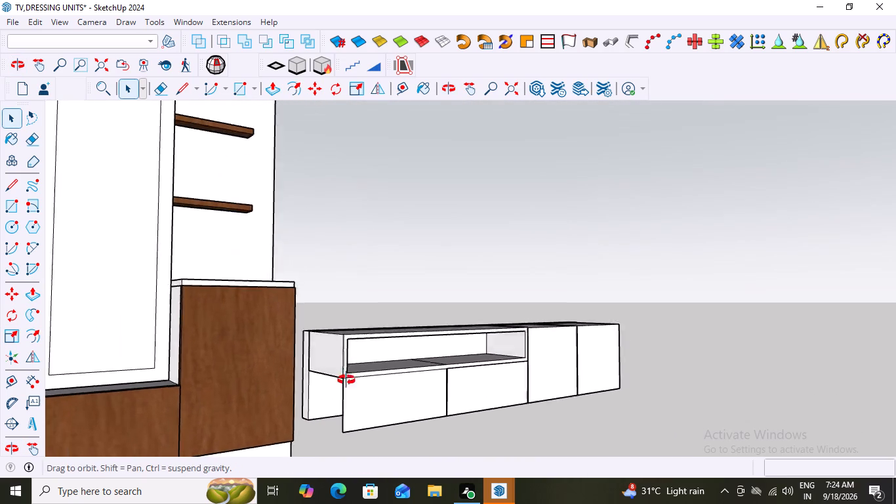
middle_click_drag(346, 380, 407, 327)
middle_click_drag(436, 421, 436, 379)
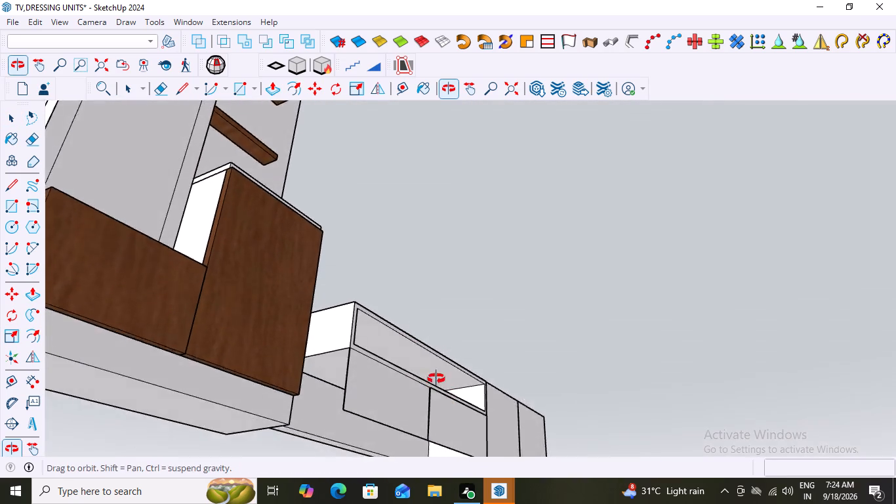
middle_click_drag(436, 379, 426, 350)
left_click(315, 381)
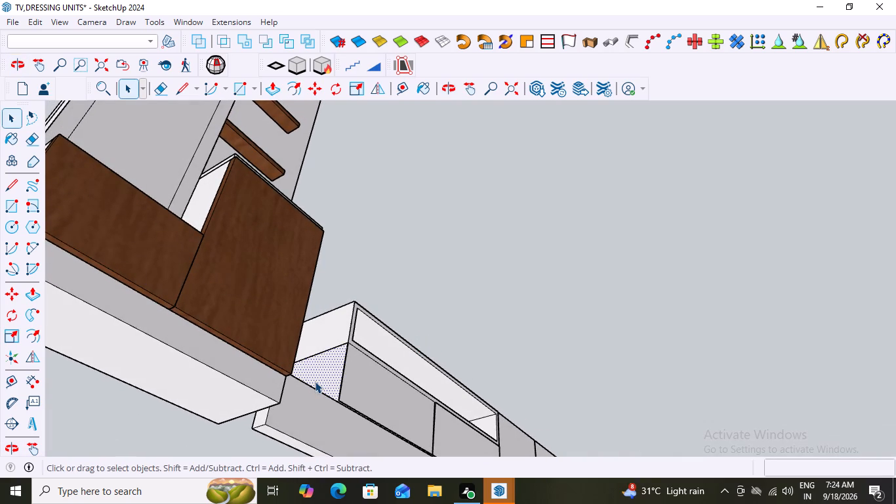
left_click(315, 381)
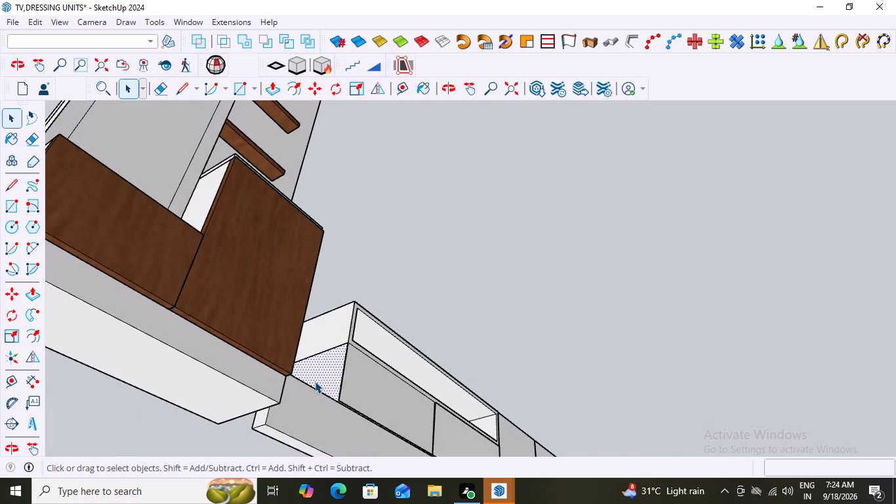
key("p")
left_click(323, 370)
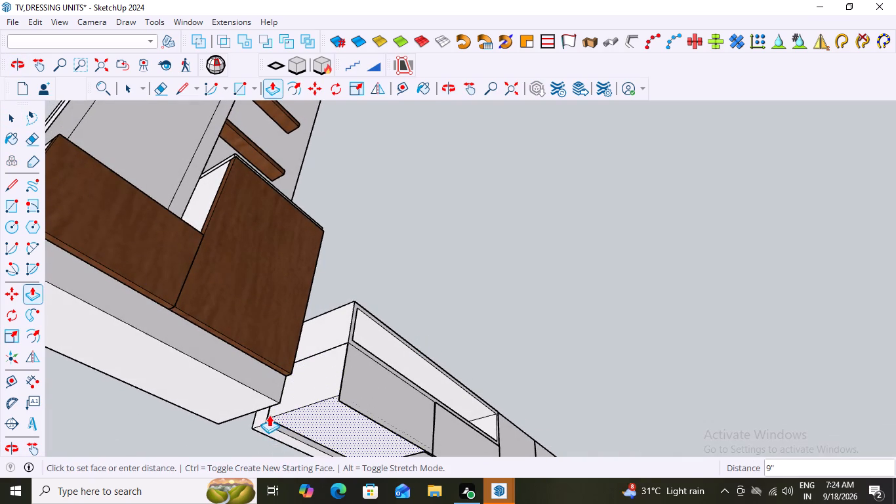
left_click(266, 418)
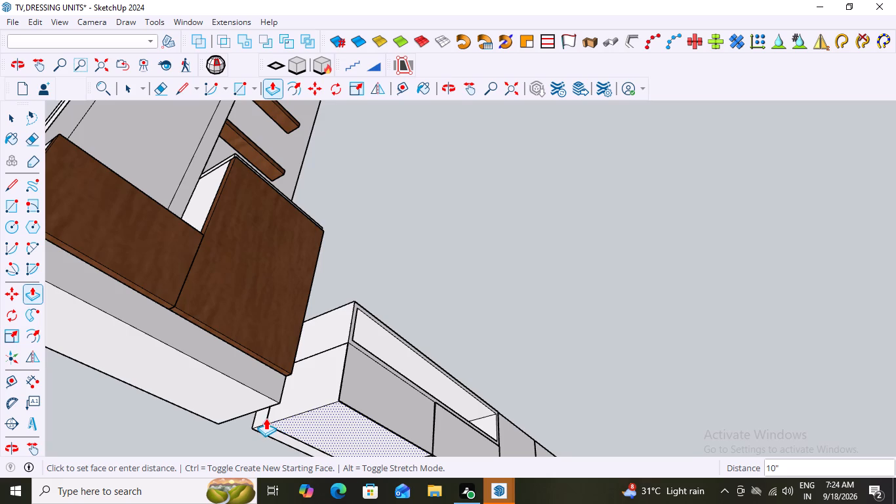
key("Escape")
left_click(506, 322)
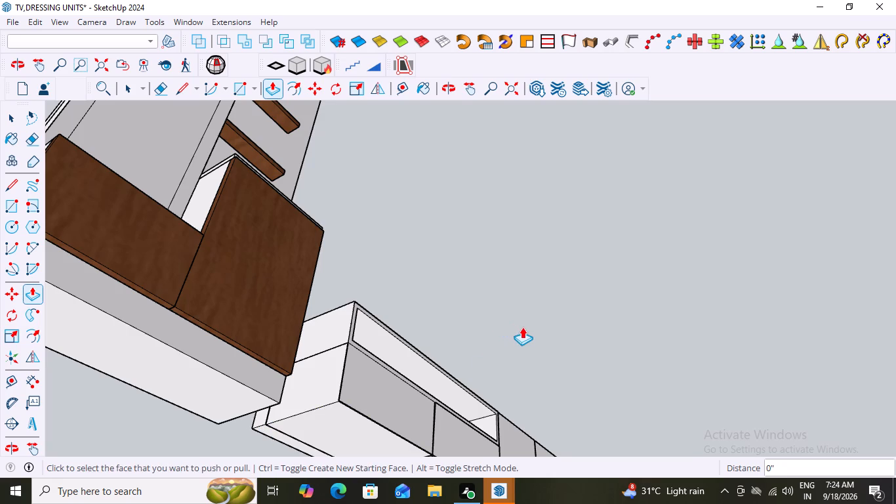
scroll(526, 327, "down", 4)
key("space")
Delete the leftover seam edge across the floor of the open compartment.
middle_click_drag(542, 319, 381, 498)
scroll(543, 325, "down", 1)
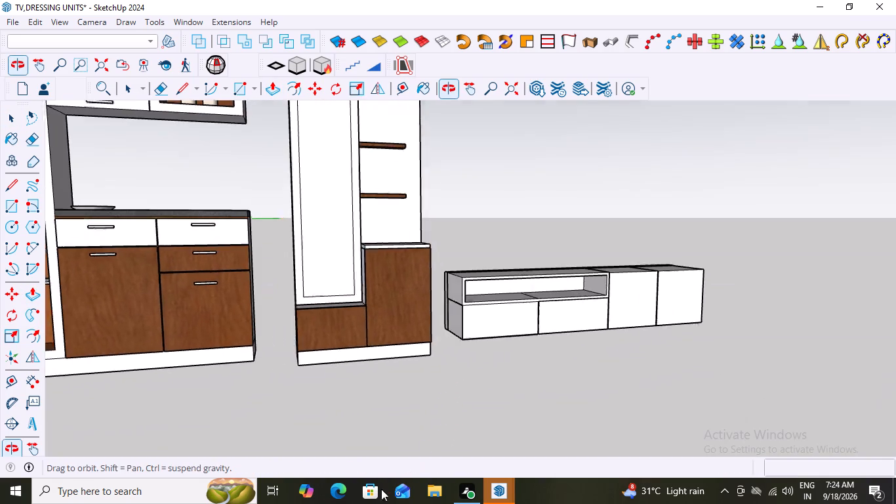
middle_click_drag(503, 345, 401, 392)
scroll(564, 290, "up", 4)
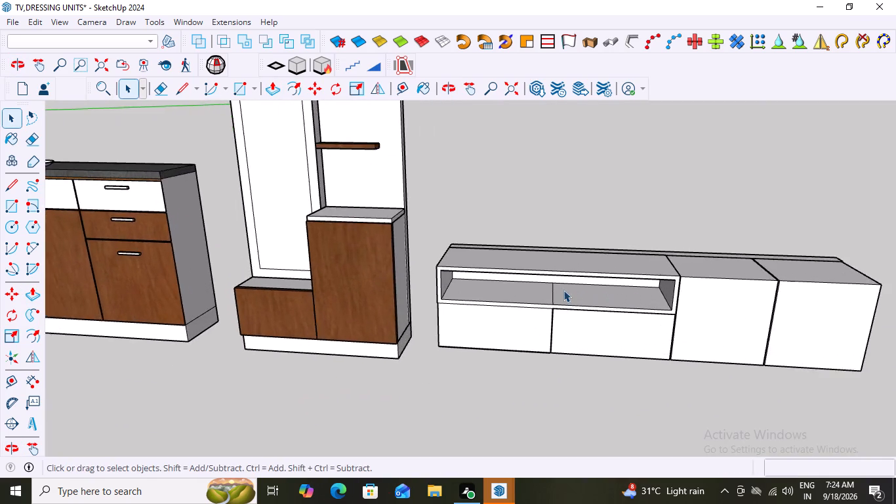
scroll(563, 290, "up", 2)
middle_click_drag(527, 303, 569, 251)
middle_click_drag(571, 276, 566, 306)
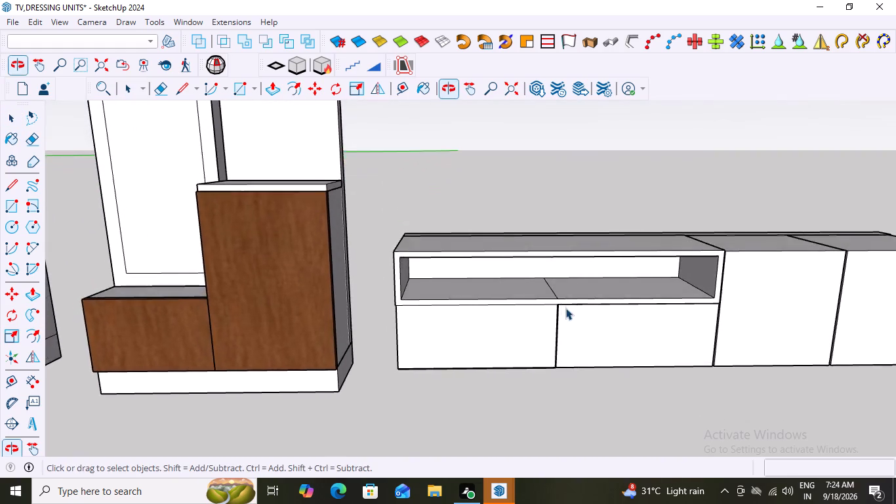
scroll(559, 301, "up", 7)
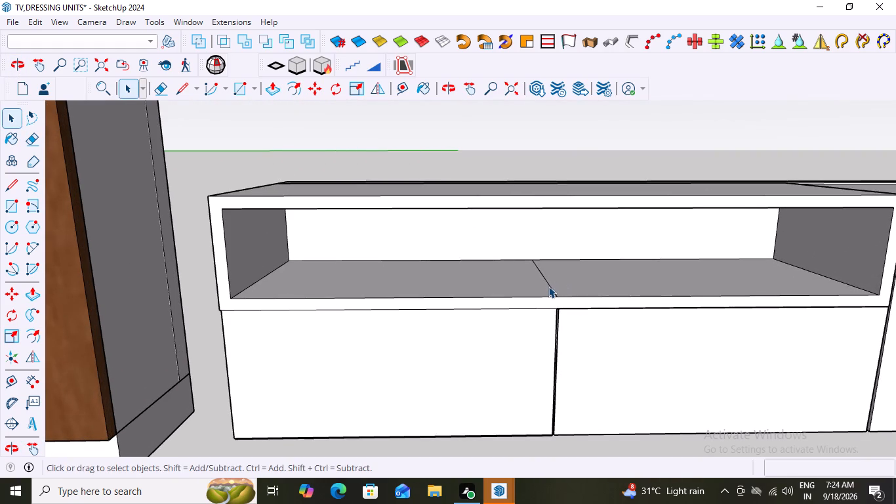
left_click(548, 286)
key("Delete")
Open the low cabinet's back panel group, undo a first 3" push of its rear face, and push it in 2" instead.
scroll(510, 316, "down", 18)
middle_click_drag(678, 341, 528, 406)
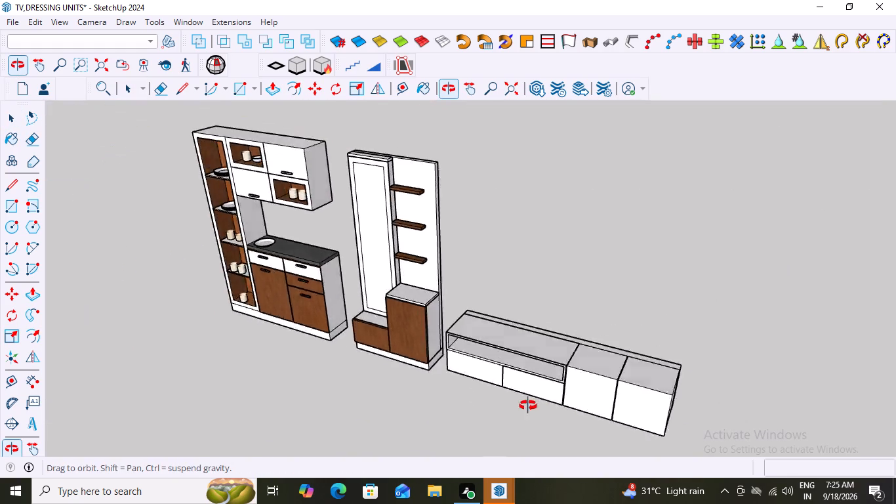
middle_click_drag(528, 406, 338, 377)
scroll(338, 377, "down", 10)
middle_click_drag(432, 400, 327, 402)
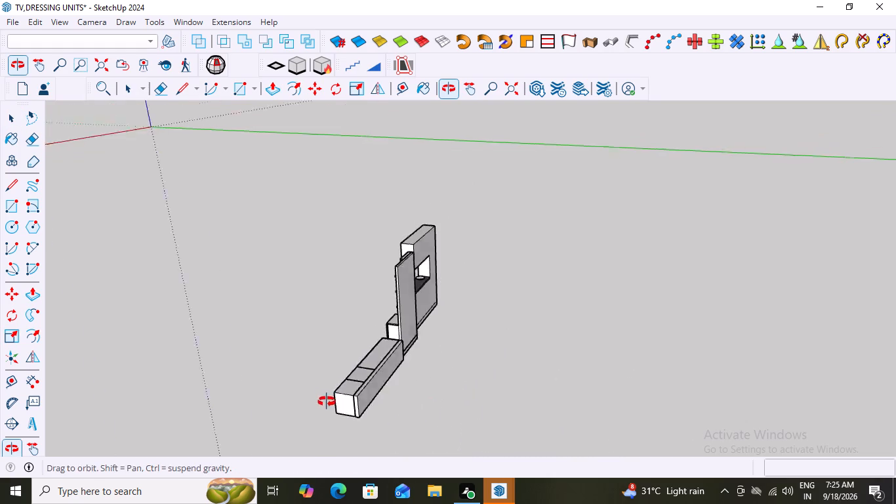
middle_click_drag(327, 402, 328, 400)
scroll(350, 392, "up", 12)
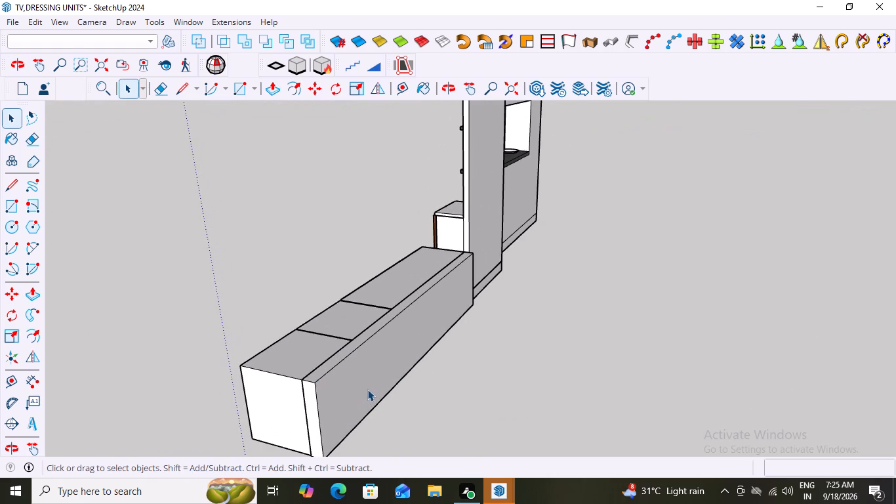
double_click(368, 390)
double_click(368, 389)
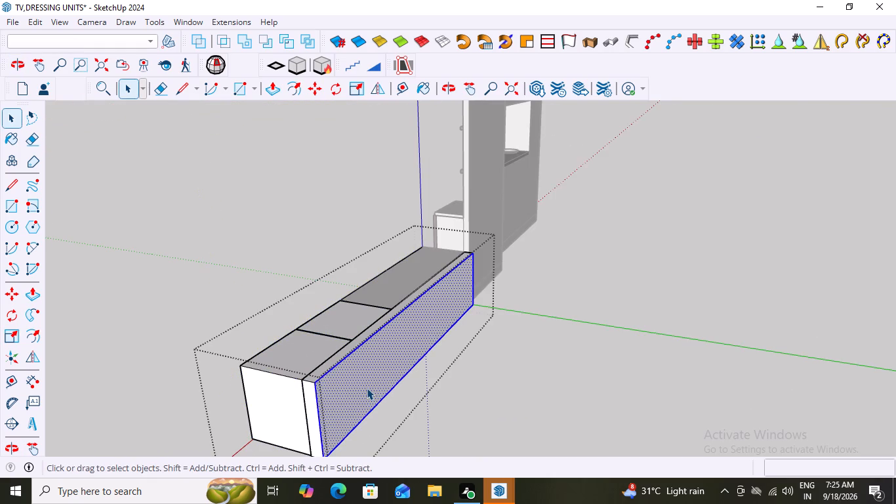
key("p")
left_click(361, 384)
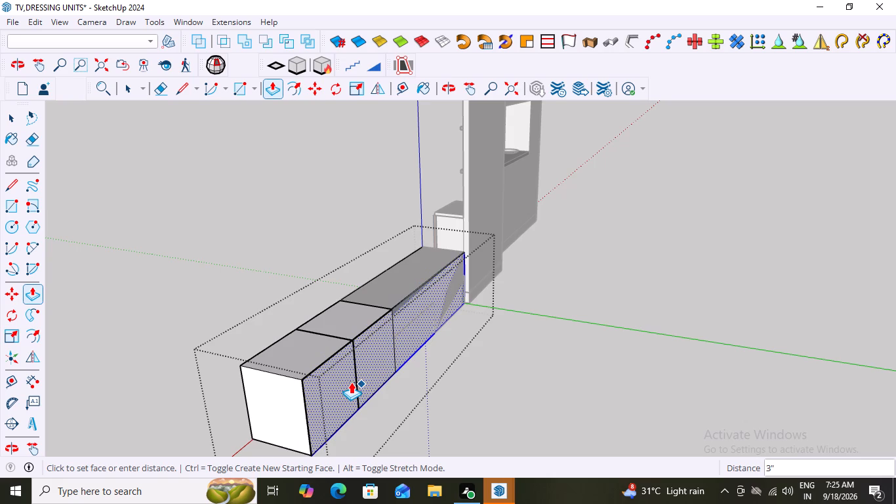
left_click(351, 382)
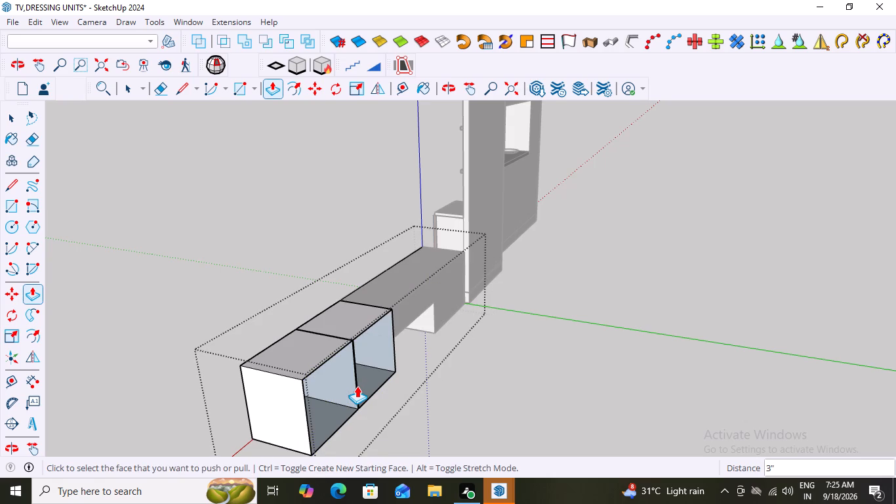
key("ctrl+z")
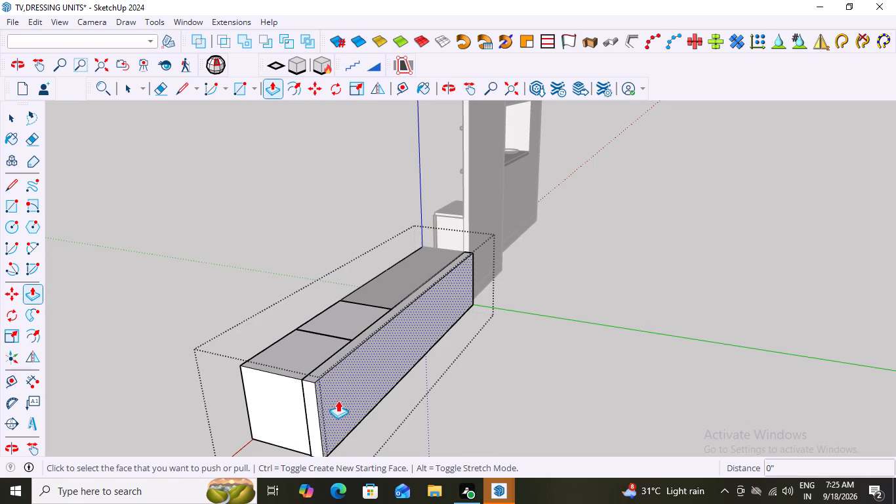
left_click(340, 400)
left_click(331, 397)
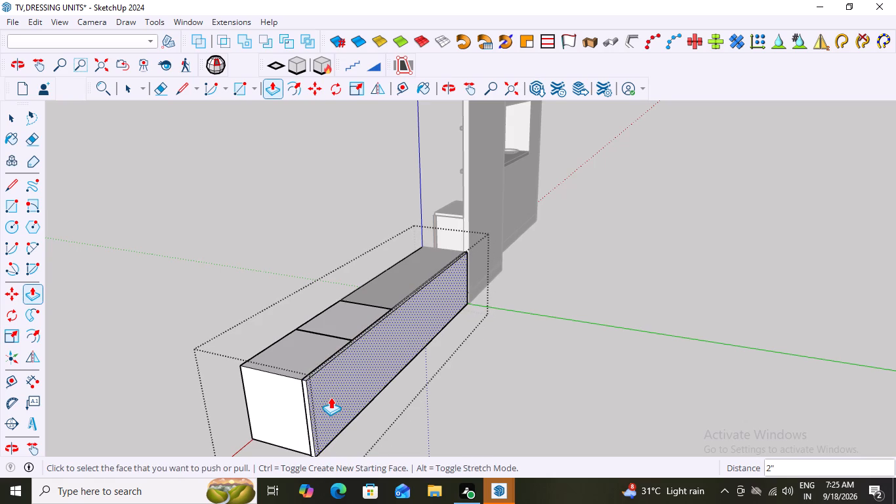
Try to push the back panel's rear face about 1" further in, and close the panel's group.
middle_click_drag(358, 413, 434, 409)
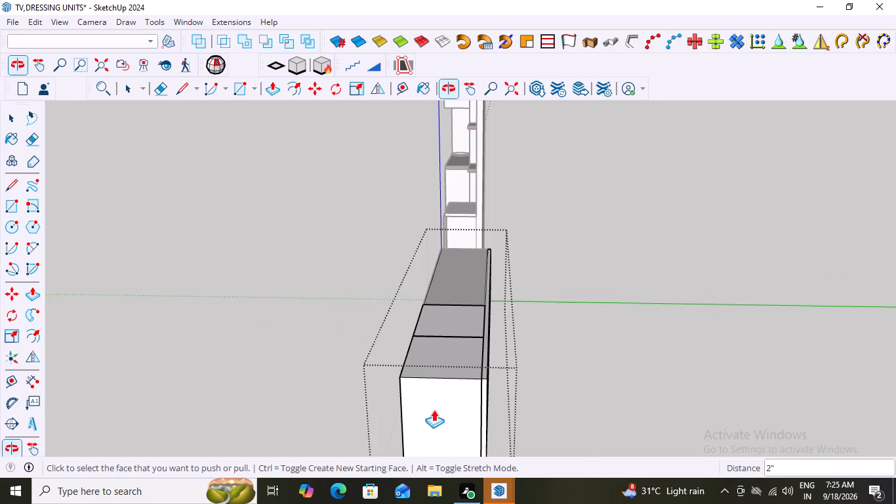
scroll(575, 437, "up", 1)
middle_click_drag(575, 437, 465, 411)
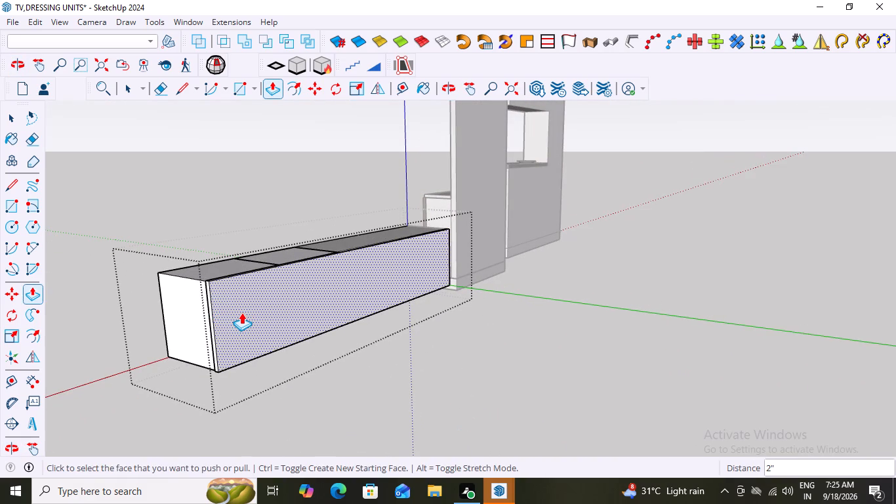
left_click(241, 312)
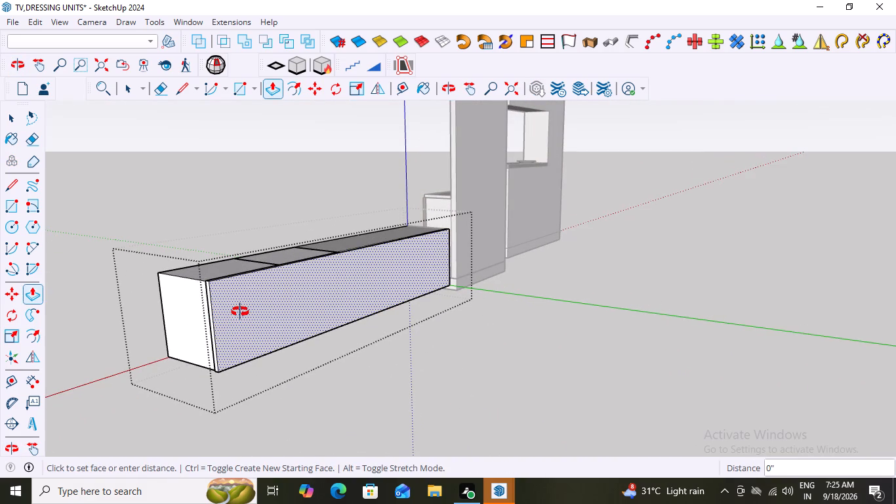
middle_click_drag(240, 312, 232, 306)
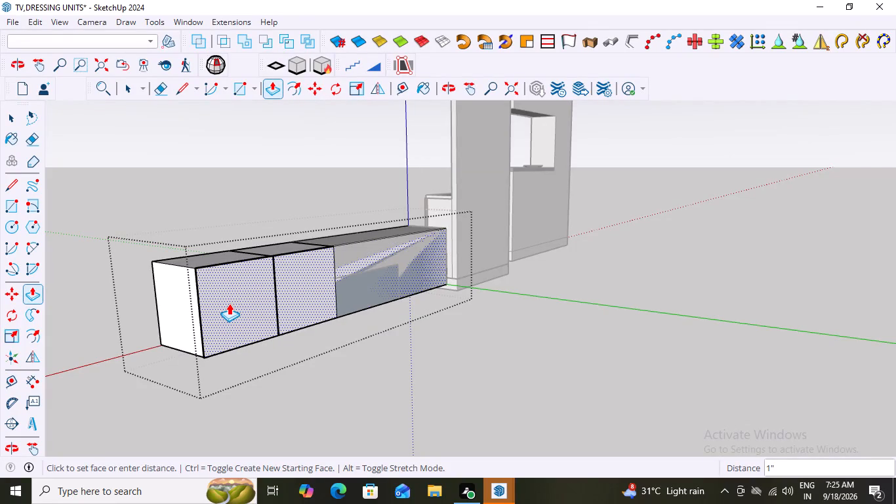
left_click(231, 304)
key("space")
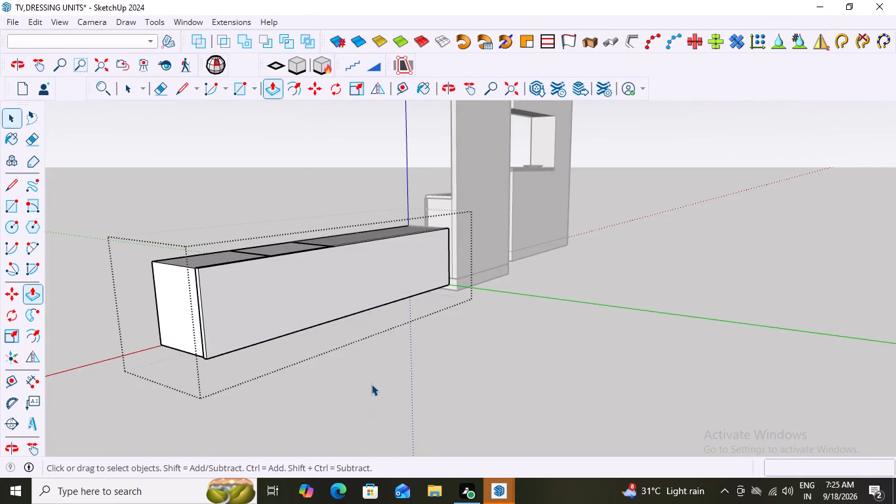
left_click(373, 384)
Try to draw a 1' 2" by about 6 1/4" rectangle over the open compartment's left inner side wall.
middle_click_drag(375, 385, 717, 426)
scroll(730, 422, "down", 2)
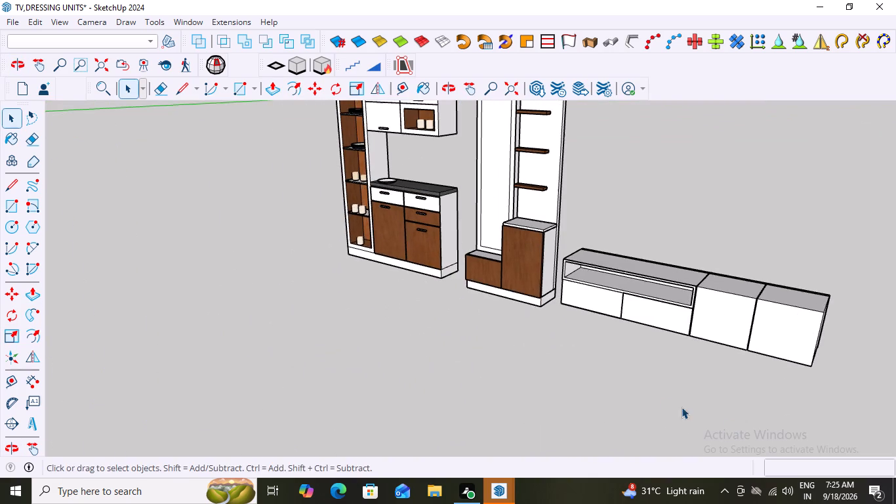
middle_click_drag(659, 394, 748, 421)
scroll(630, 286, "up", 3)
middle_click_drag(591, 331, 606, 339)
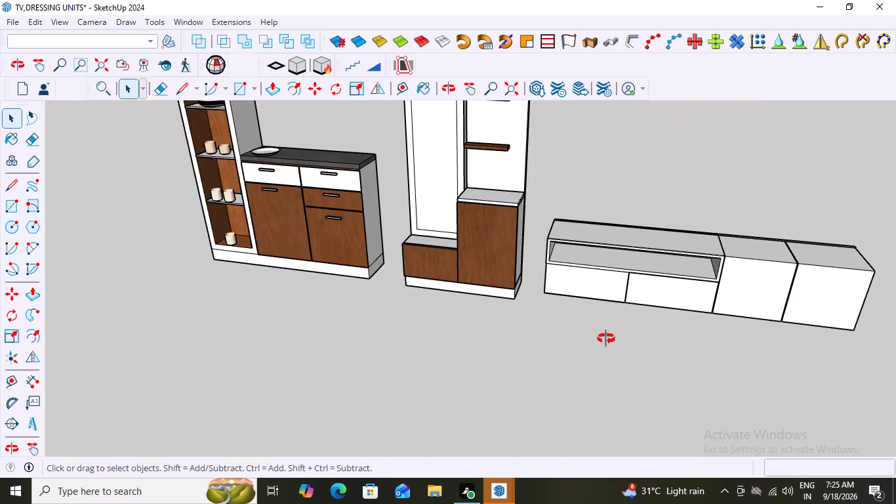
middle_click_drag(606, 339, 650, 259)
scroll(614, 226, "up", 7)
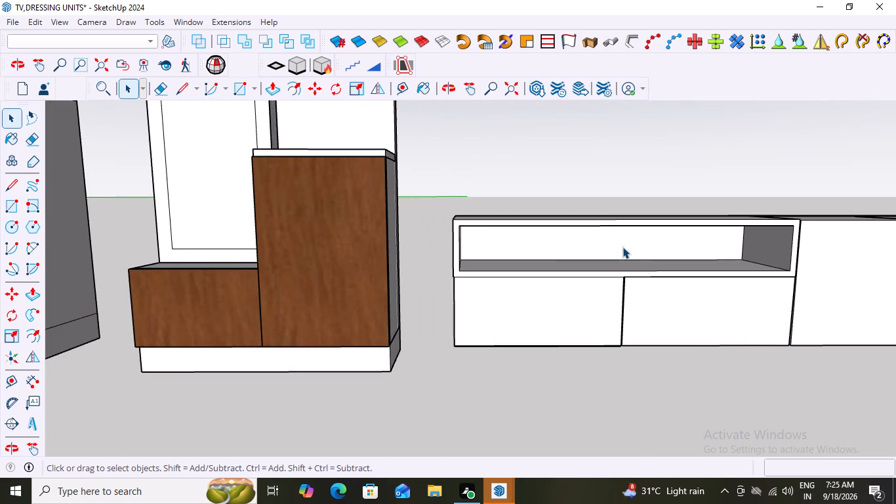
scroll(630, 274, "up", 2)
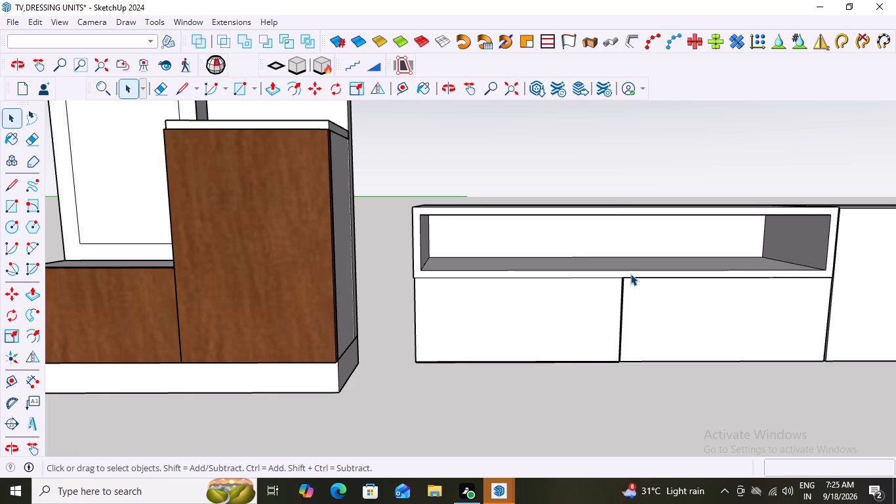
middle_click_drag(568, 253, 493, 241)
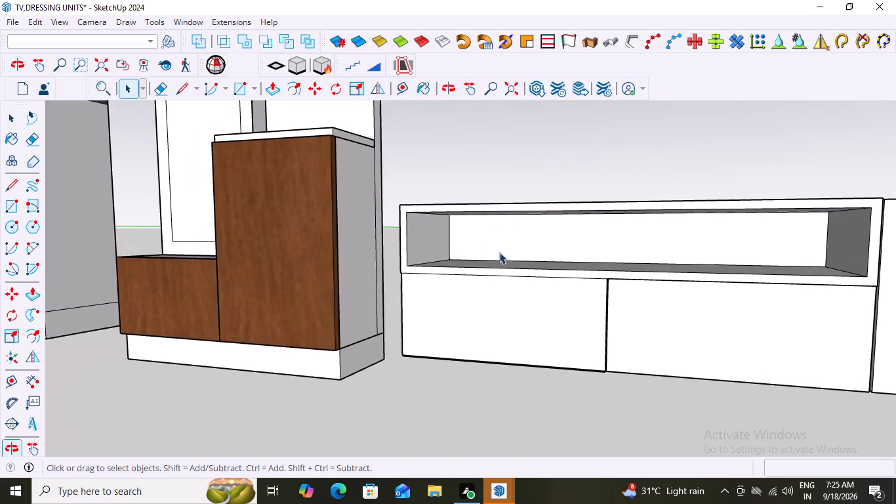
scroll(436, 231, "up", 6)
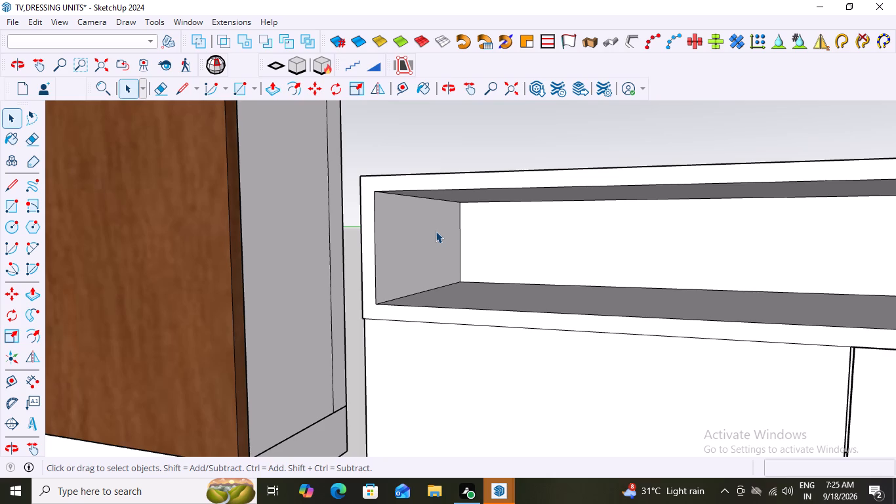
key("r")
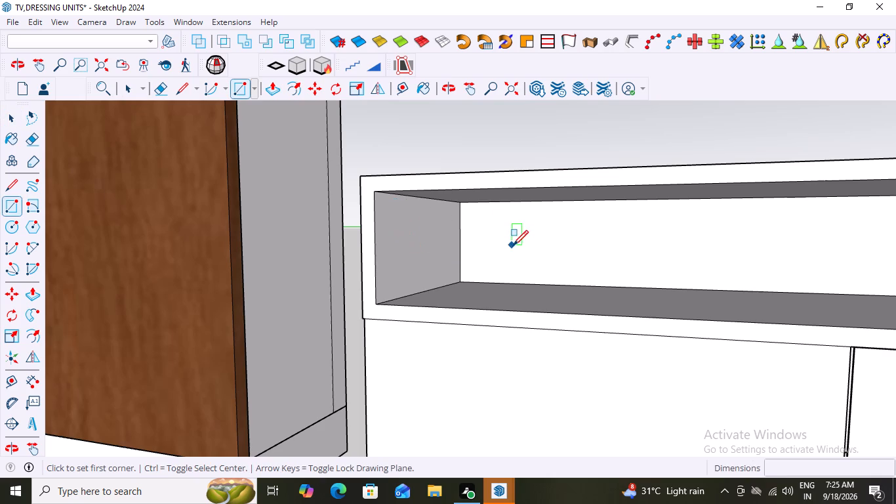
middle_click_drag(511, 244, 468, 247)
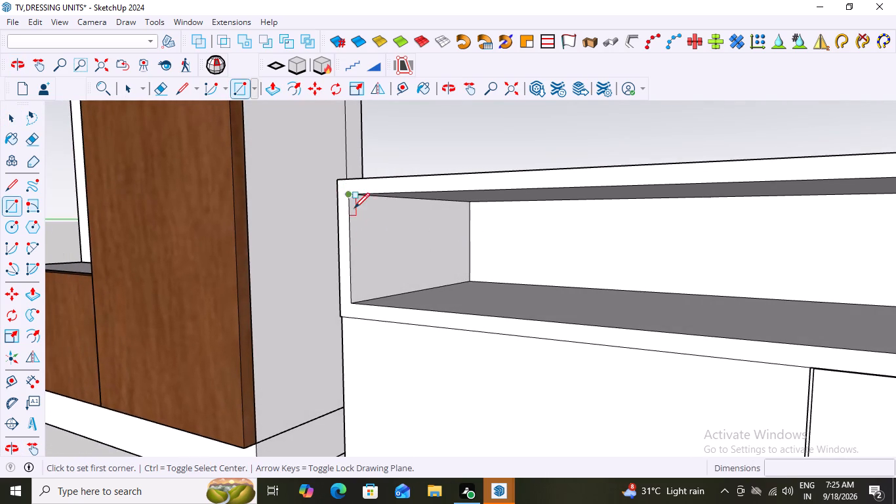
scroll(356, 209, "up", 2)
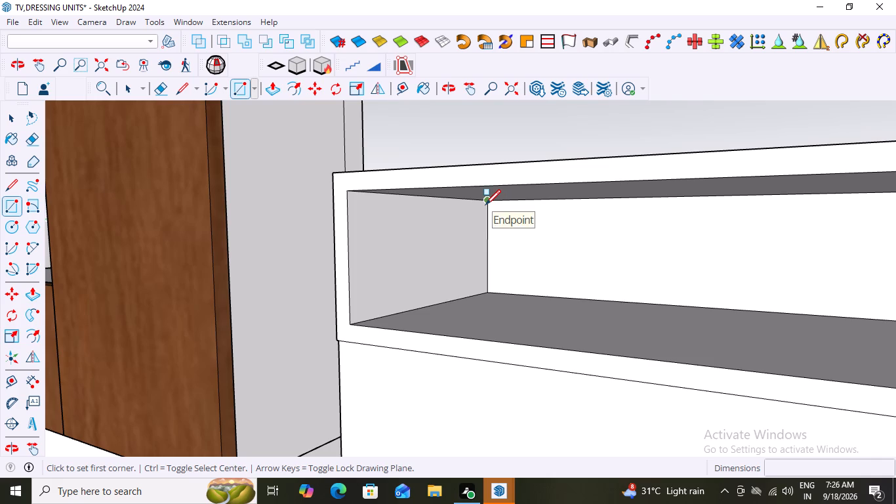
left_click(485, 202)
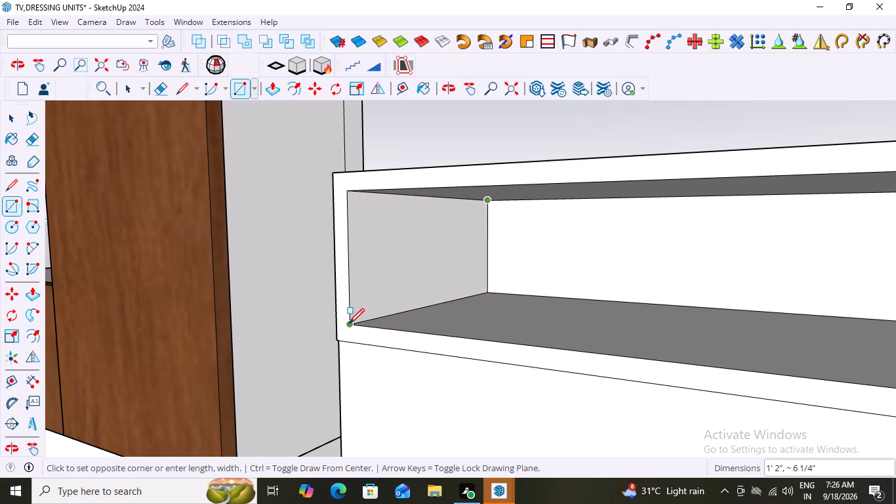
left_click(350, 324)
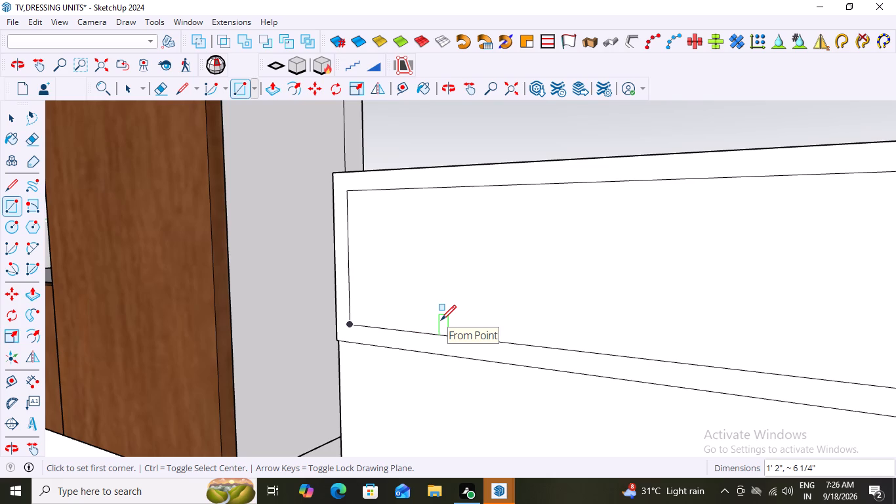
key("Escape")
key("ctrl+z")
Examine the low cabinet's open compartment and outer side from several angles.
scroll(321, 300, "down", 2)
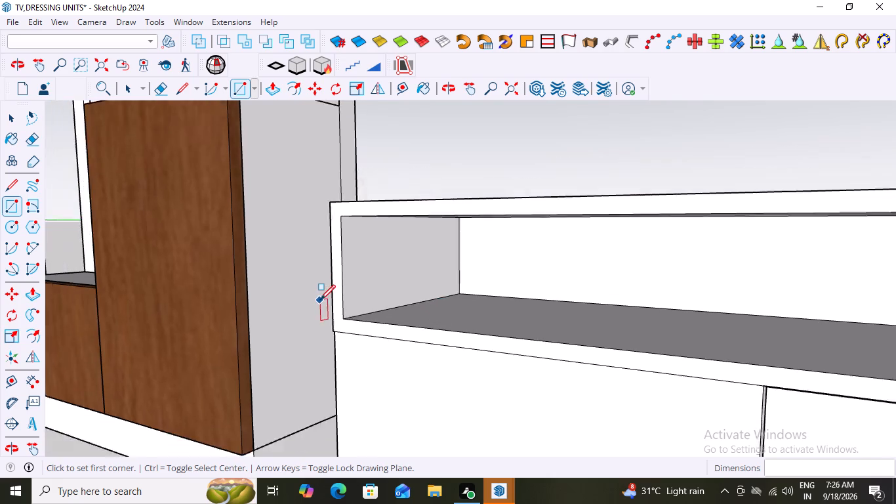
scroll(320, 300, "down", 5)
scroll(398, 371, "down", 5)
middle_click_drag(413, 402, 512, 440)
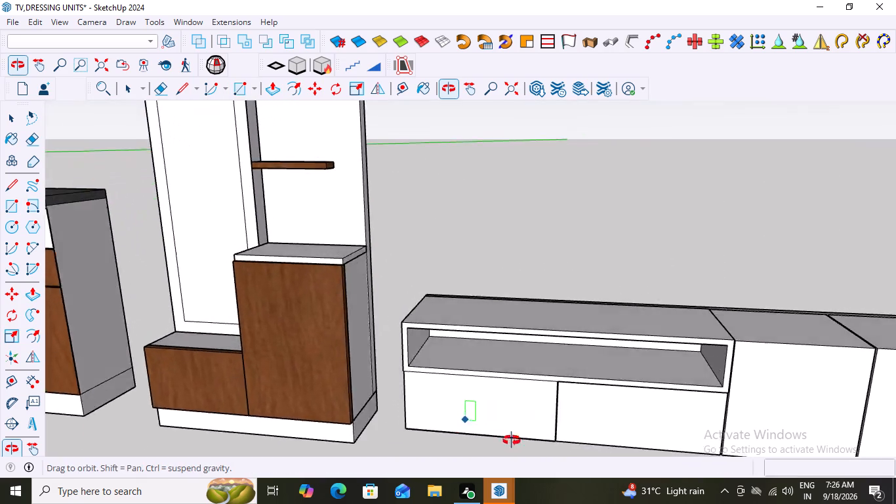
middle_click_drag(512, 440, 701, 422)
scroll(622, 434, "down", 2)
scroll(549, 380, "up", 2)
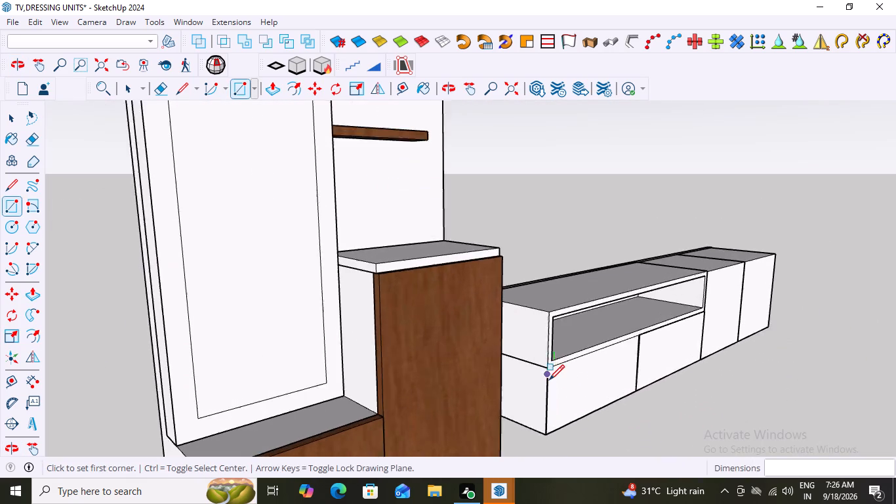
scroll(549, 380, "up", 9)
scroll(512, 388, "down", 10)
middle_click_drag(645, 402, 476, 377)
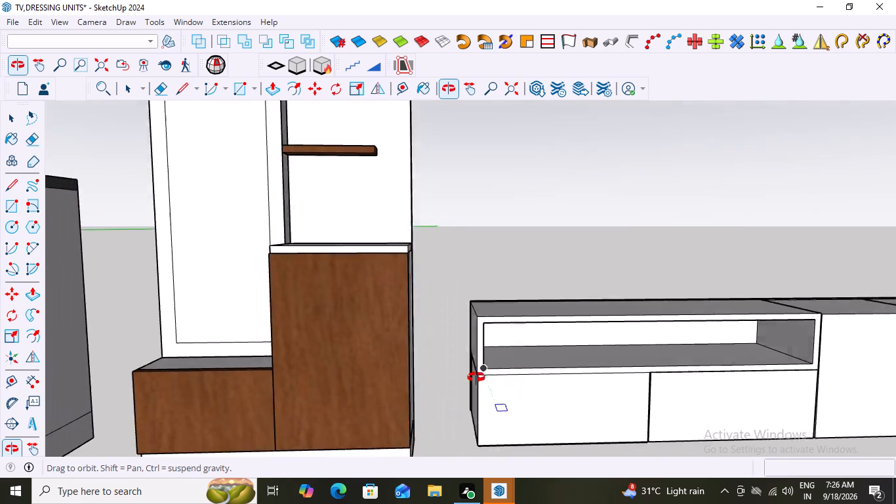
middle_click_drag(476, 377, 357, 367)
key("space")
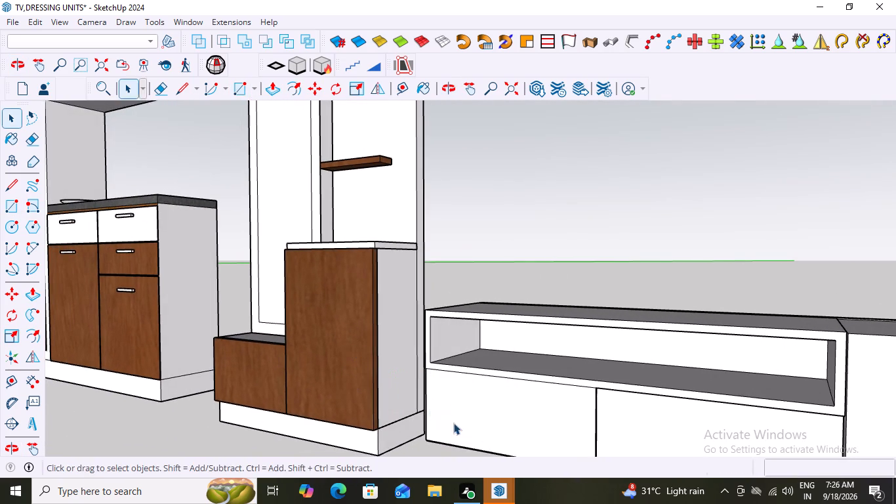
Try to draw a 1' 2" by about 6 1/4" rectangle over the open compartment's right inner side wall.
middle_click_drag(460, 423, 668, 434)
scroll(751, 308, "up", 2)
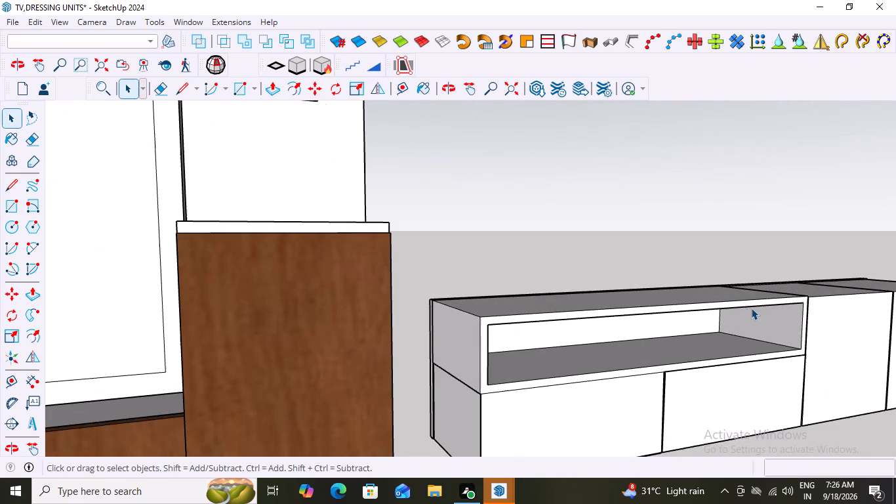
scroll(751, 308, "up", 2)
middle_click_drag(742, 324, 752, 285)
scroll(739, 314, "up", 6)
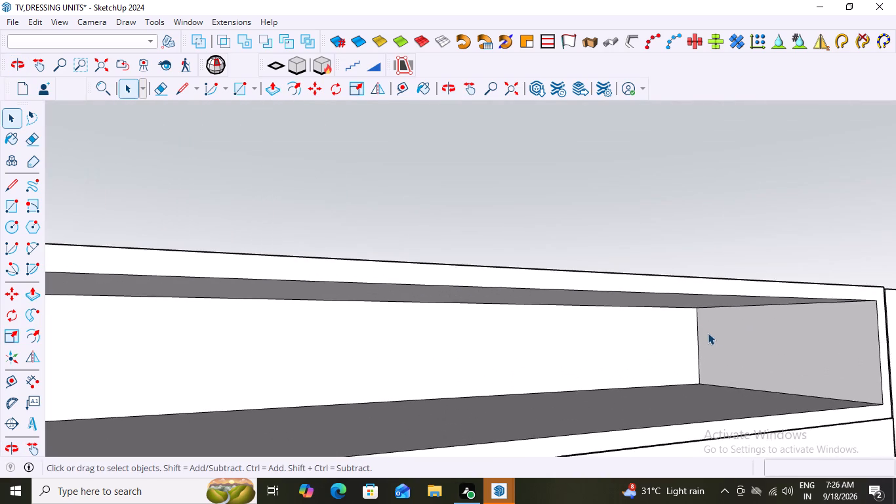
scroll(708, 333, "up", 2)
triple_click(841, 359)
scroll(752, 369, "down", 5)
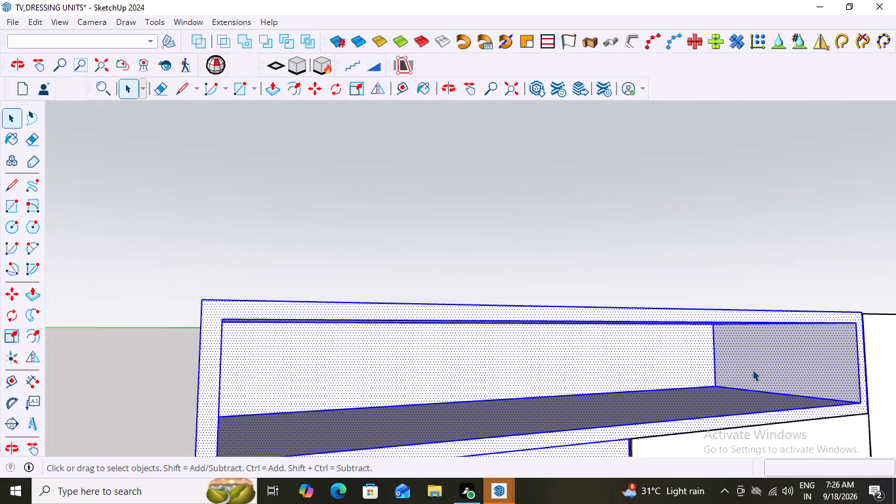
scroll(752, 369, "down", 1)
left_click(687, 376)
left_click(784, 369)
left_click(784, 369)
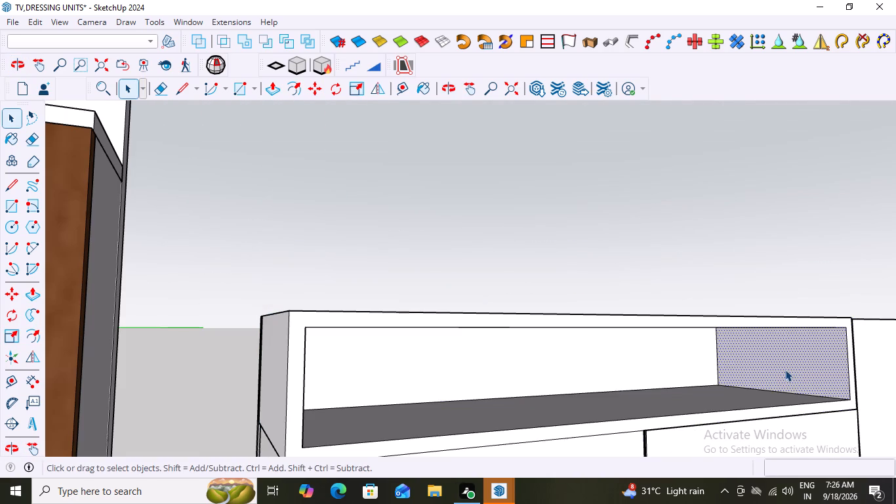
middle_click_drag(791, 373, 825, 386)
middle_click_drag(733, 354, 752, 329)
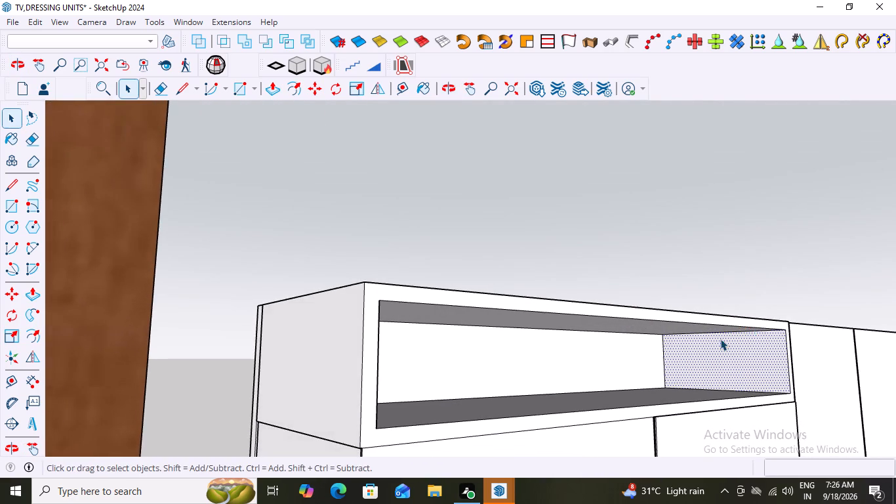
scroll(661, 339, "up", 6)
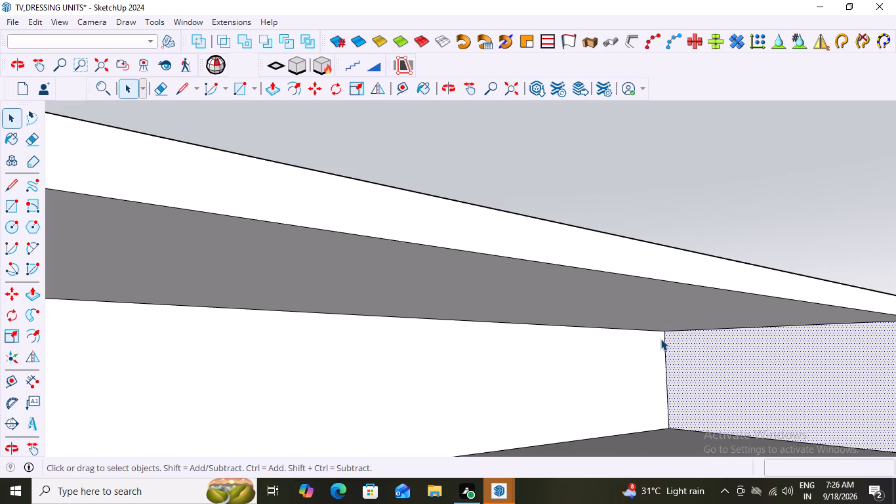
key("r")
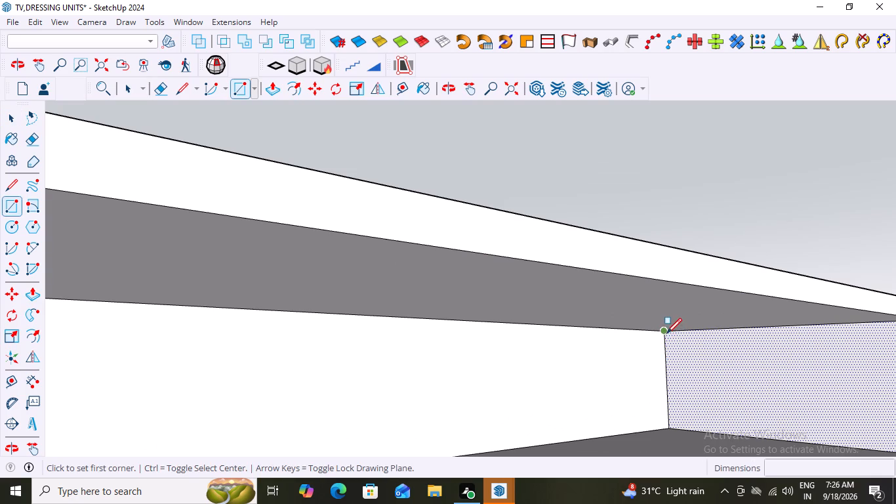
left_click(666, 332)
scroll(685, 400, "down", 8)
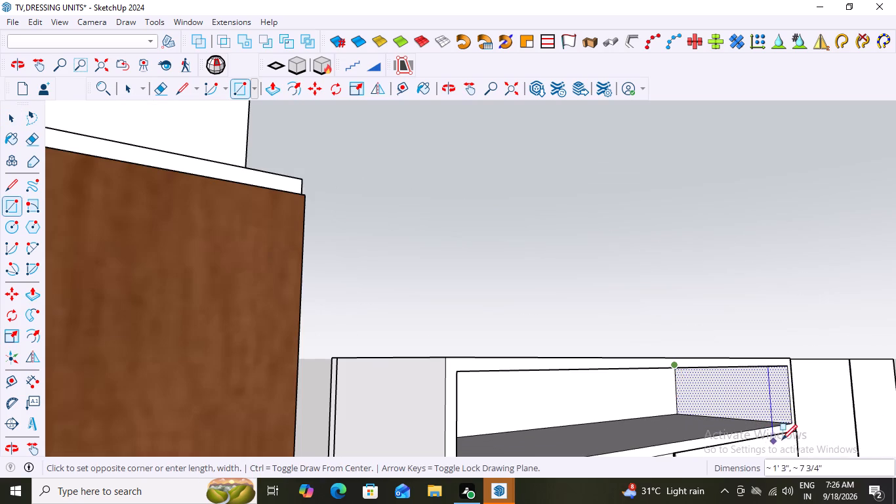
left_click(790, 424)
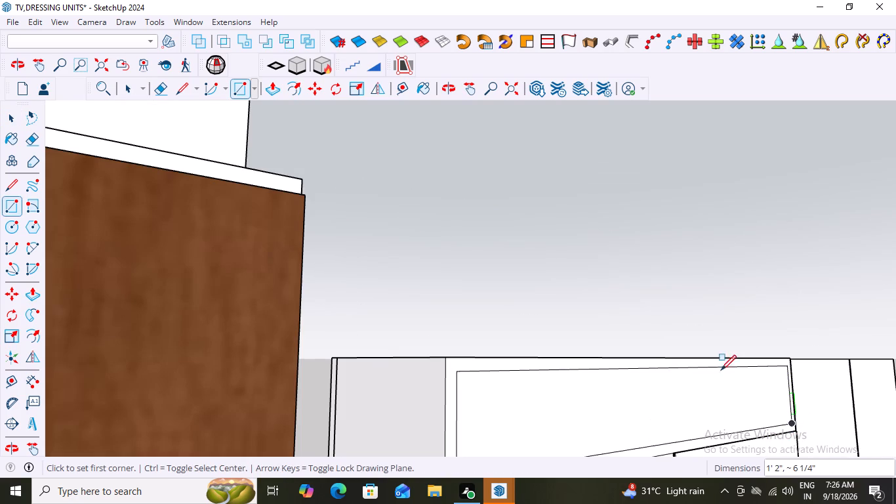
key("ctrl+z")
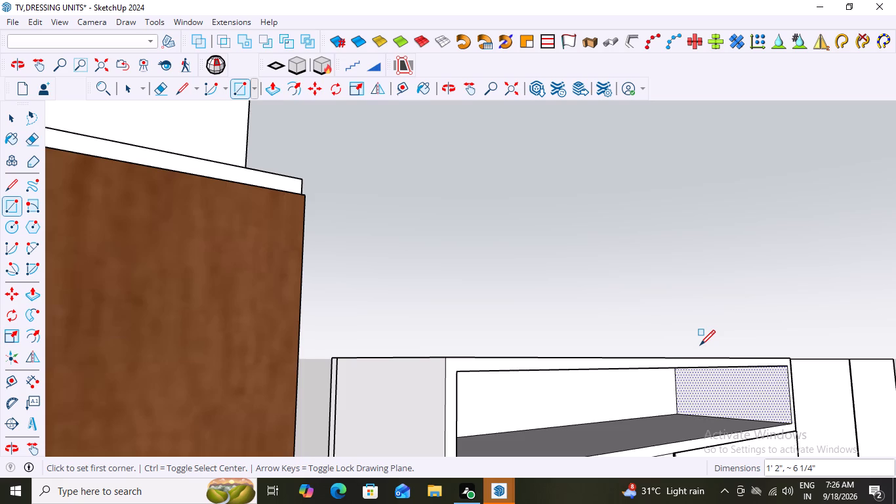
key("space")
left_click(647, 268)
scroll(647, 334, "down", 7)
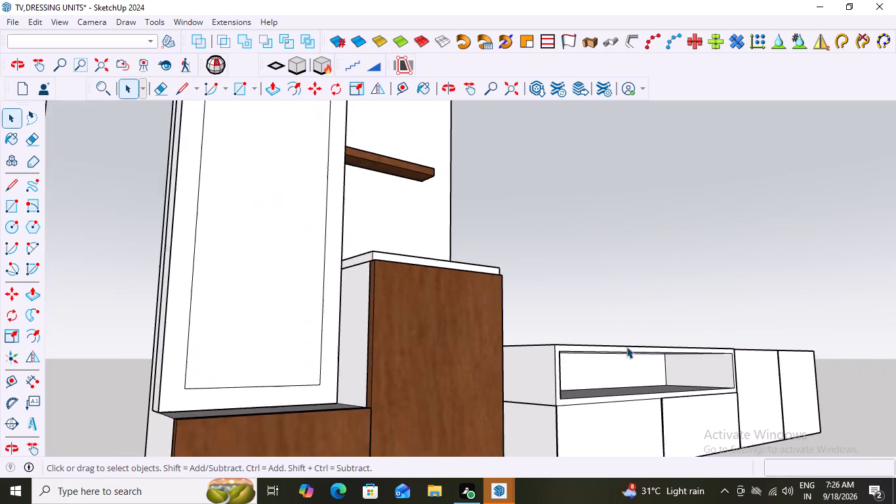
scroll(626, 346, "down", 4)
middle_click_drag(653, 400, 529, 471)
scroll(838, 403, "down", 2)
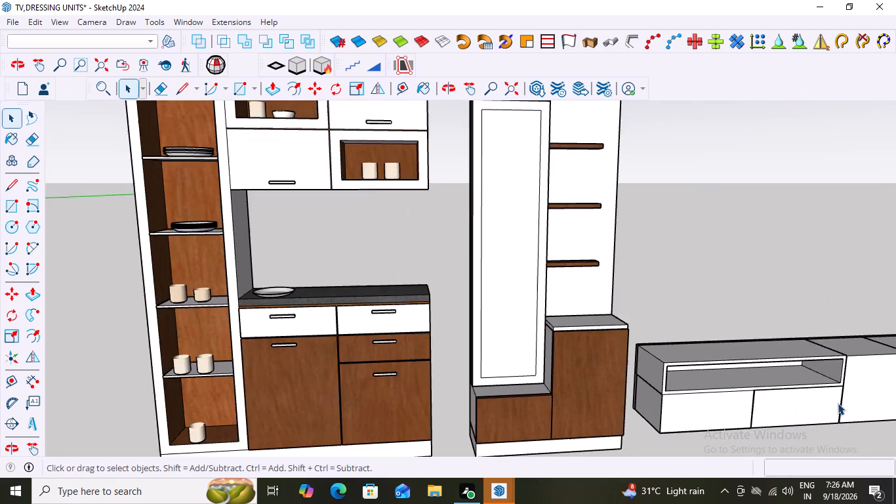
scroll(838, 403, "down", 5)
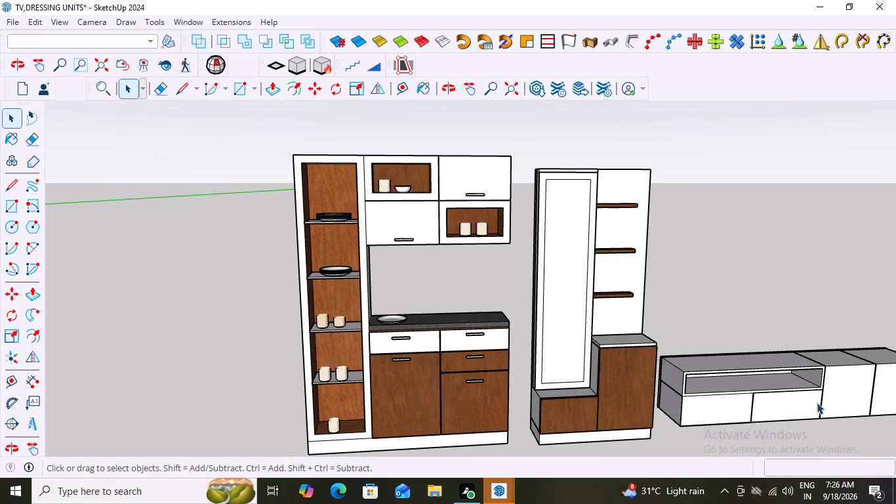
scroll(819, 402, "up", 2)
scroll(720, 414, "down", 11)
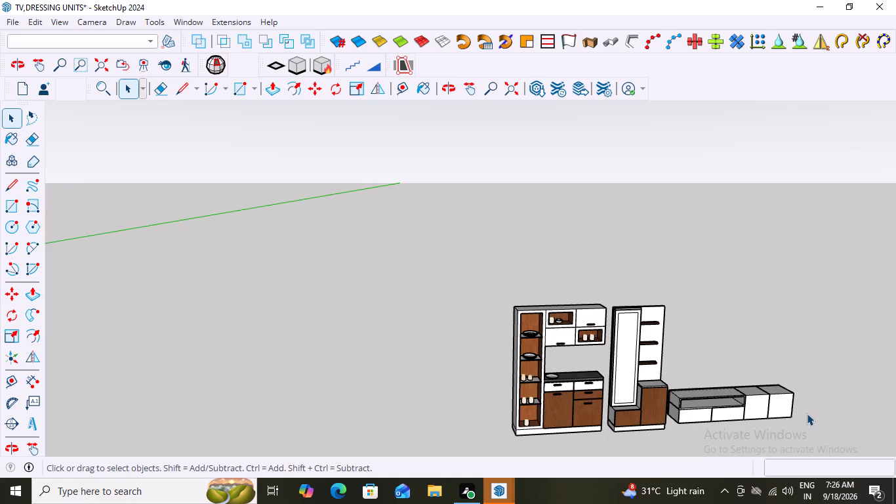
Draw a rectangle about 7' by 1' 4" covering the low TV cabinet's entire top, from its back corner to the opposite front corner.
middle_click_drag(812, 412, 782, 425)
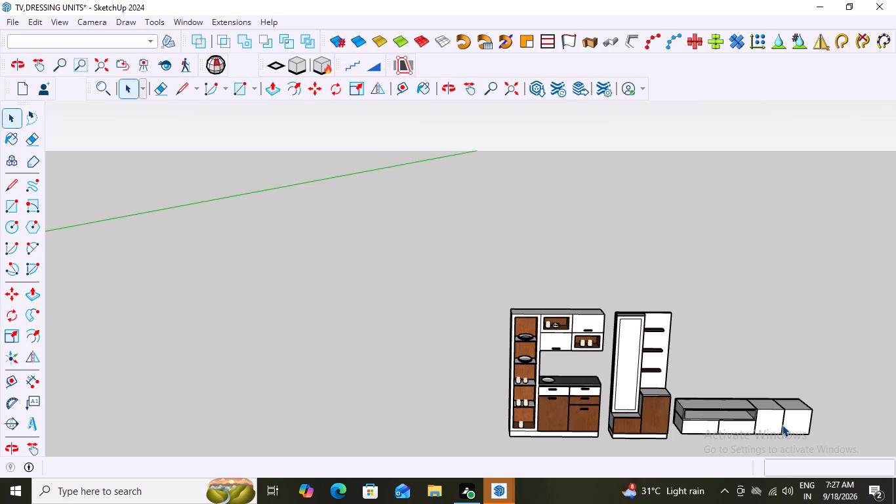
scroll(813, 423, "up", 3)
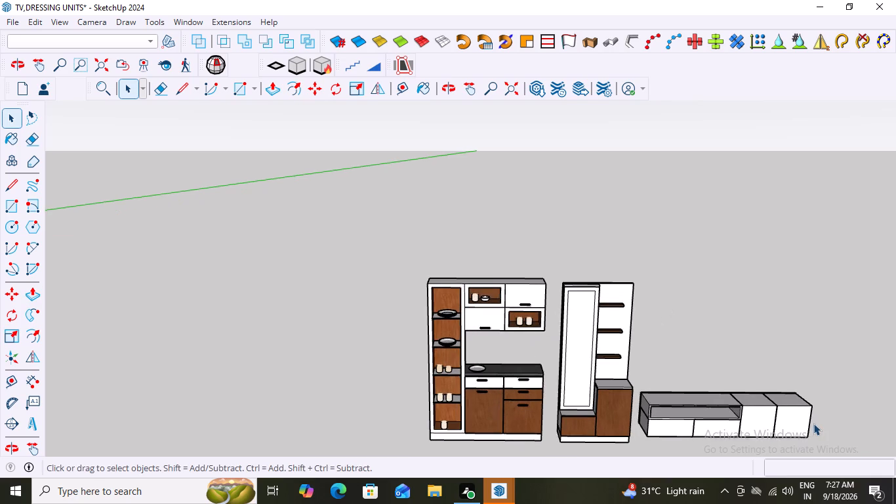
scroll(813, 423, "up", 6)
scroll(724, 454, "up", 3)
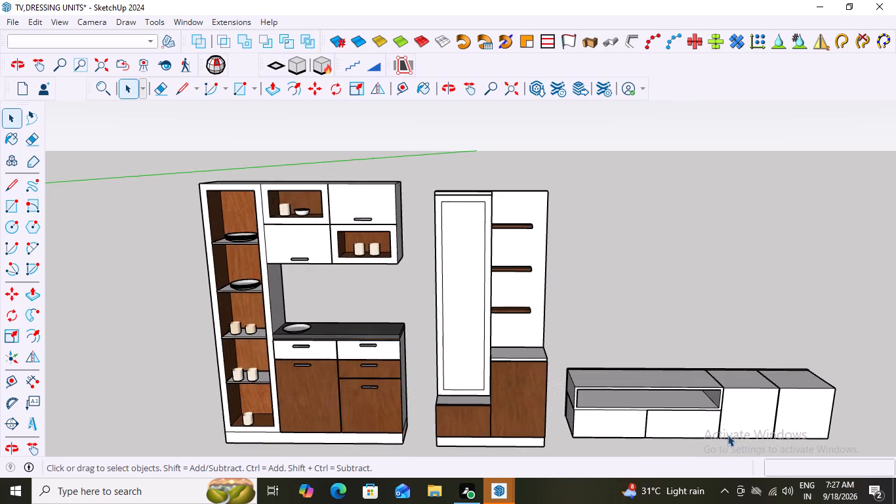
scroll(729, 424, "up", 7)
middle_click_drag(729, 423, 732, 421)
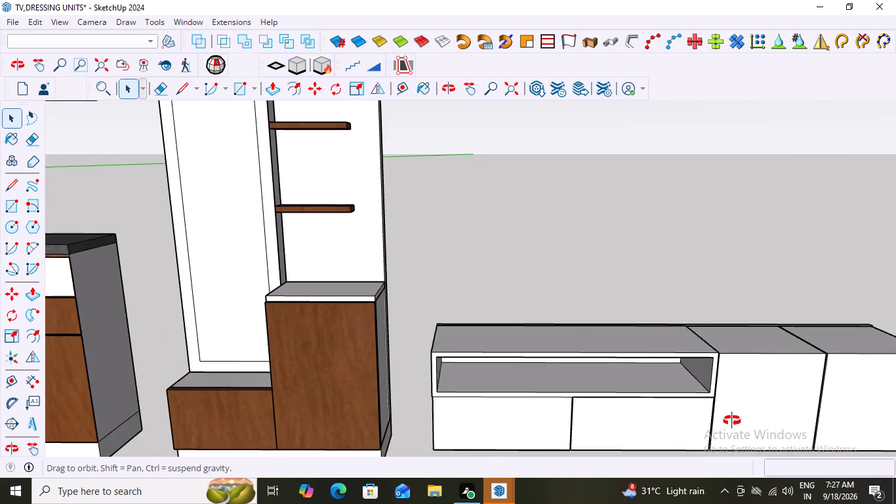
middle_click_drag(732, 421, 735, 455)
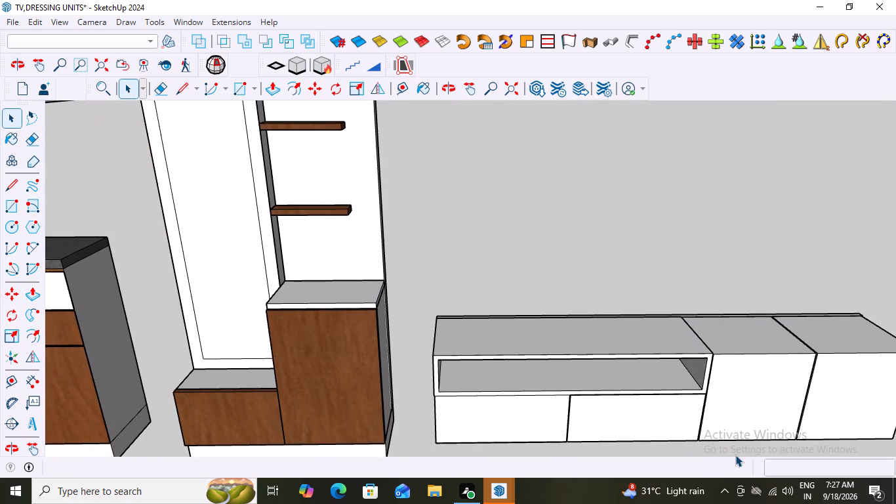
key("r")
scroll(447, 316, "up", 4)
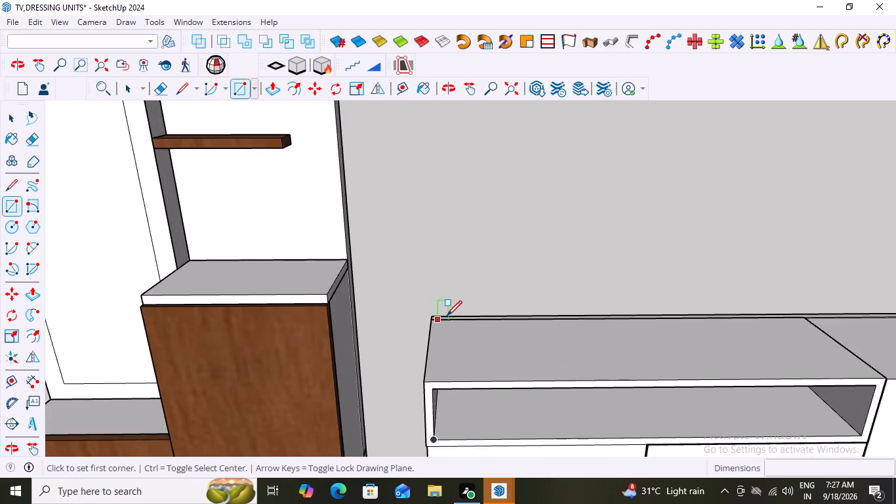
scroll(447, 316, "up", 3)
left_click(425, 315)
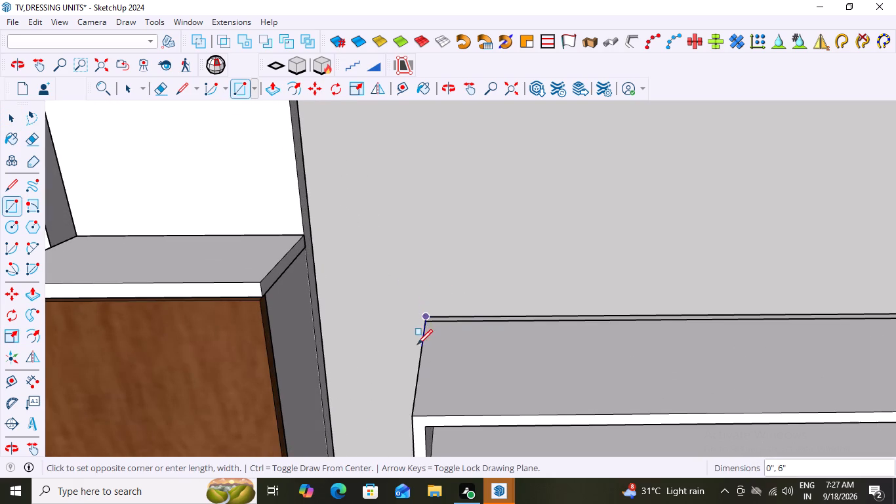
scroll(417, 345, "down", 12)
scroll(773, 383, "up", 3)
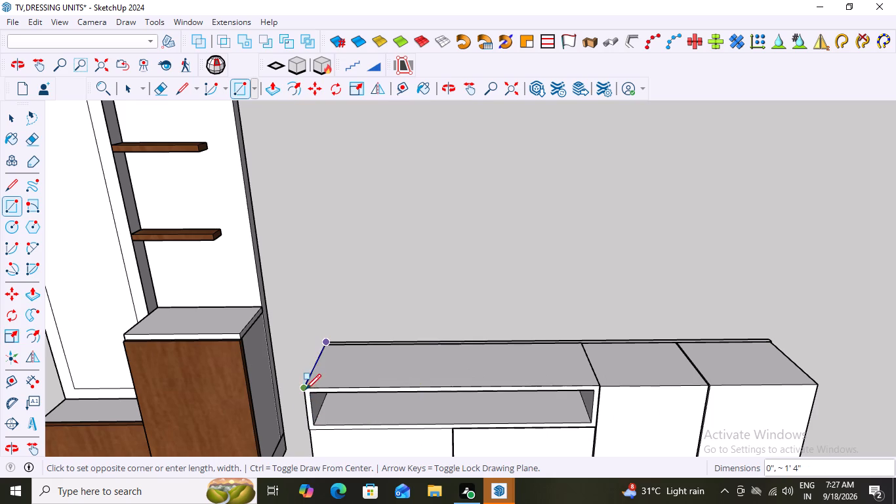
key("Left")
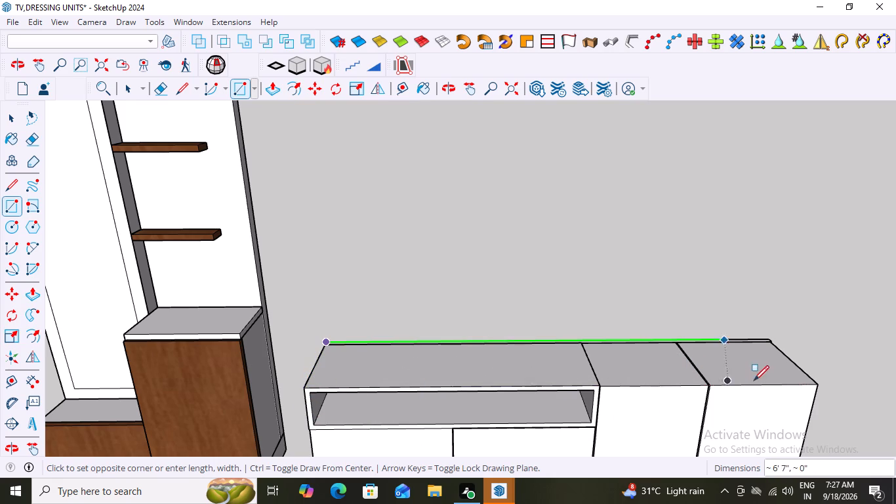
key("Up")
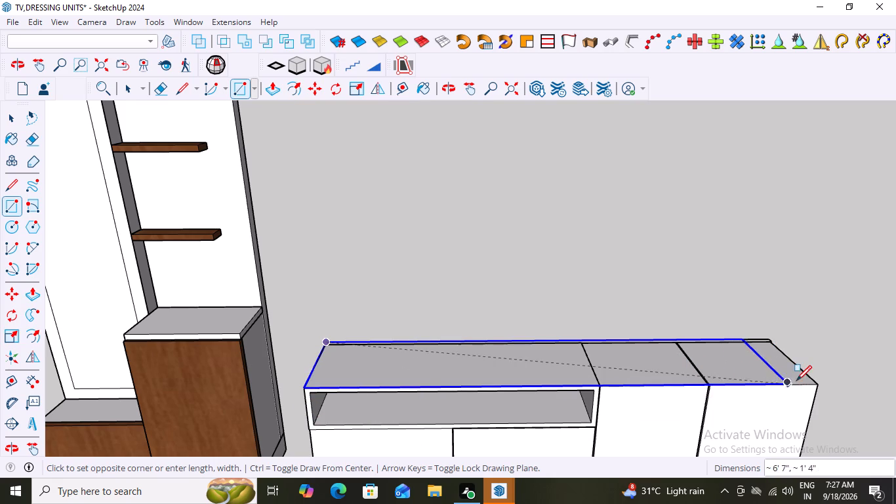
left_click(814, 385)
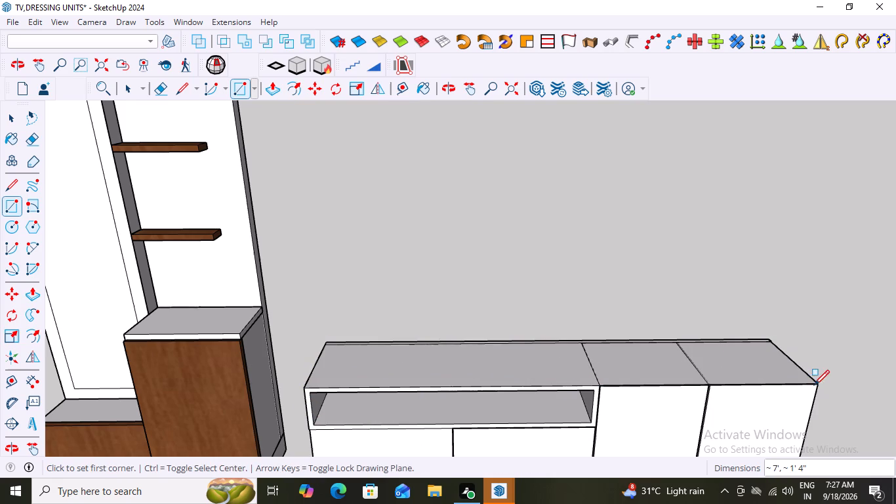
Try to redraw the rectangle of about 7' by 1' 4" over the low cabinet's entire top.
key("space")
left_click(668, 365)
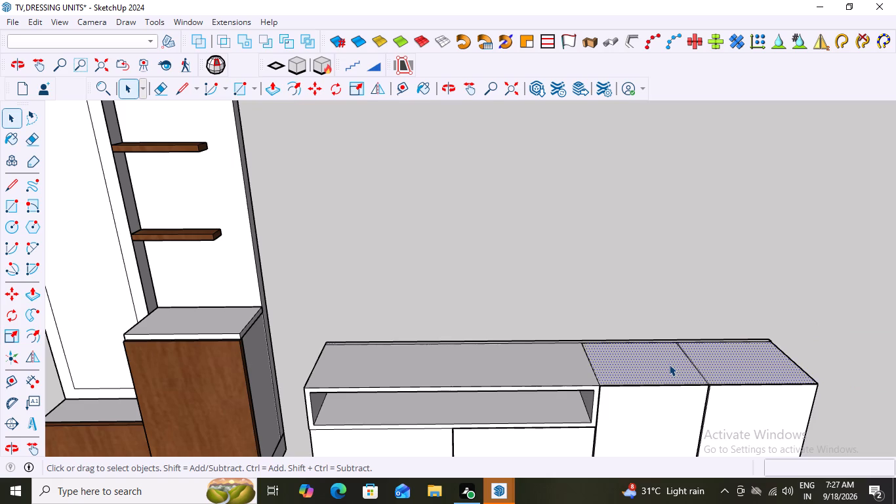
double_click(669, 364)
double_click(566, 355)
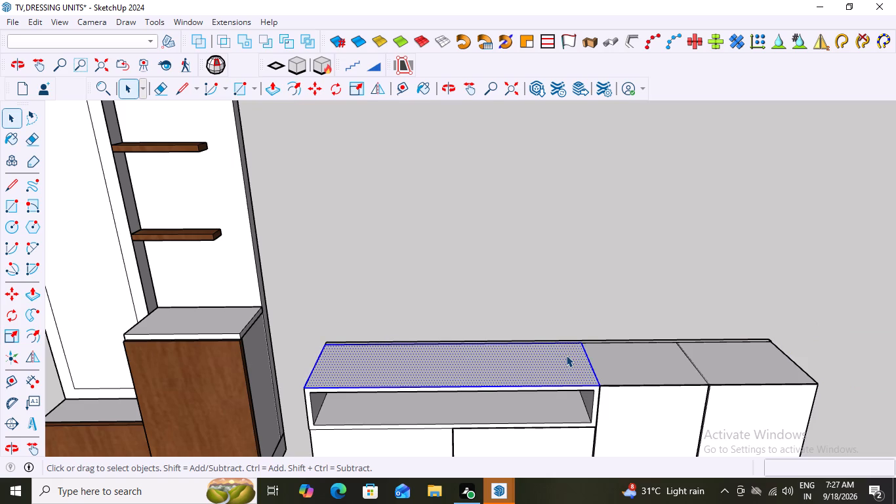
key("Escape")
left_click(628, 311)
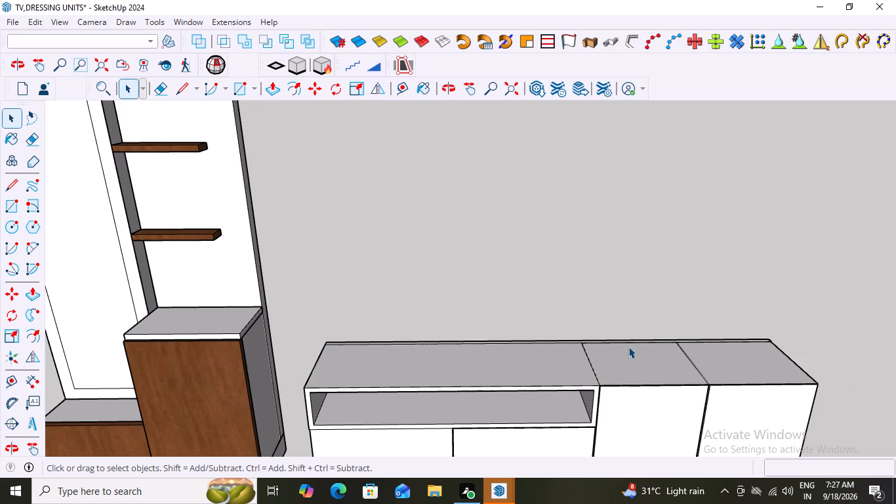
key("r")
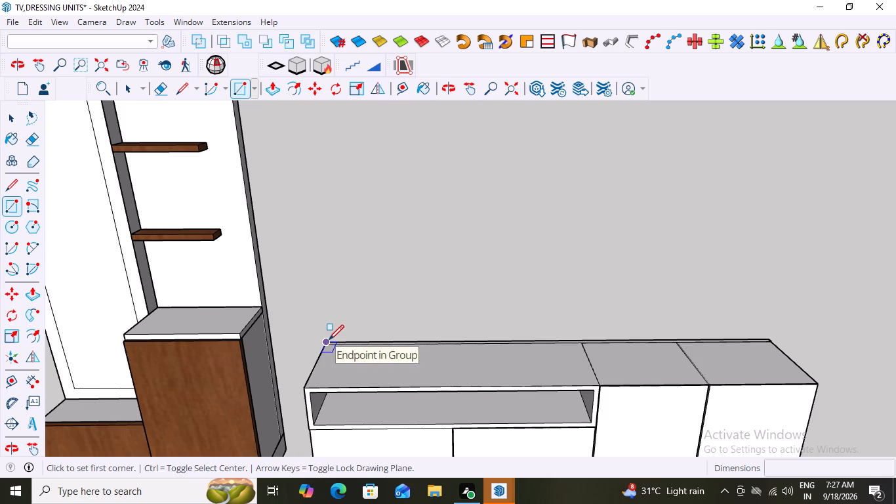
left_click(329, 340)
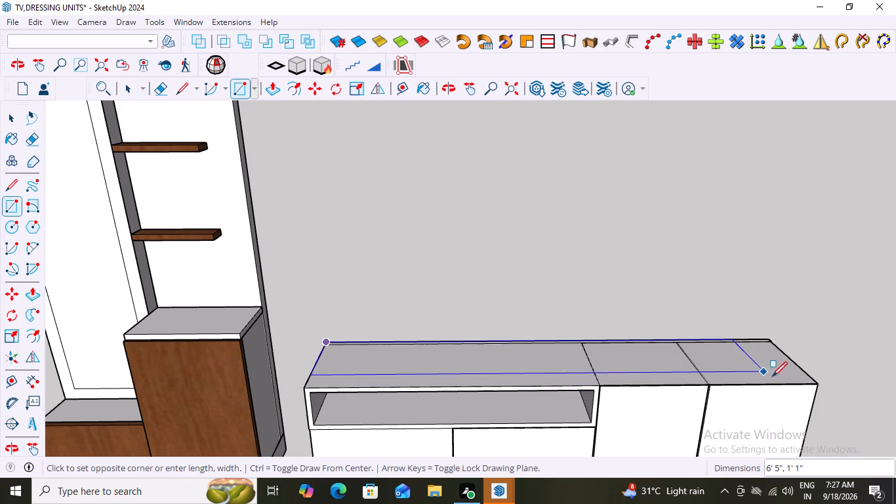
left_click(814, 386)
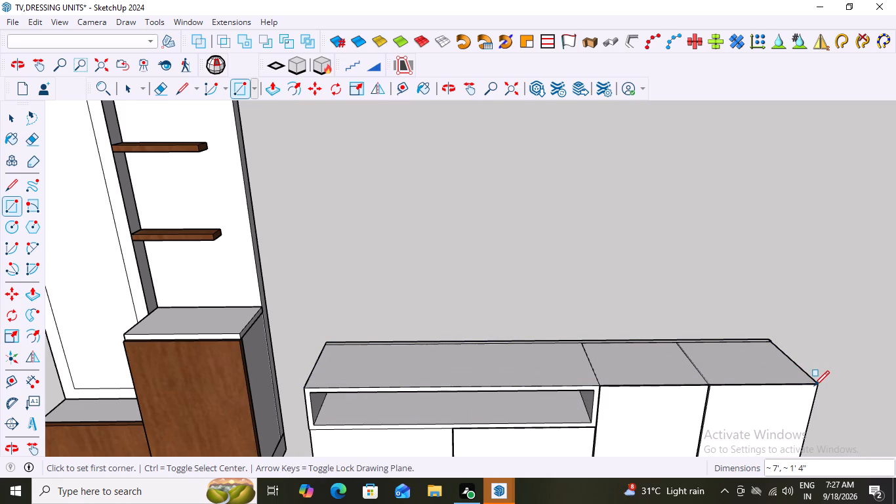
Check which faces and edges are connected to the low cabinet's top surface by selecting its connected geometry.
key("space")
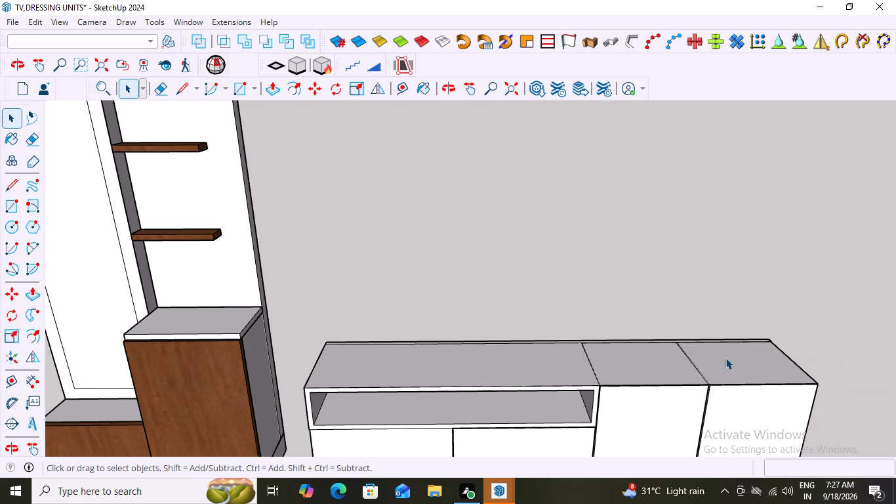
left_click(311, 376)
left_click(314, 377)
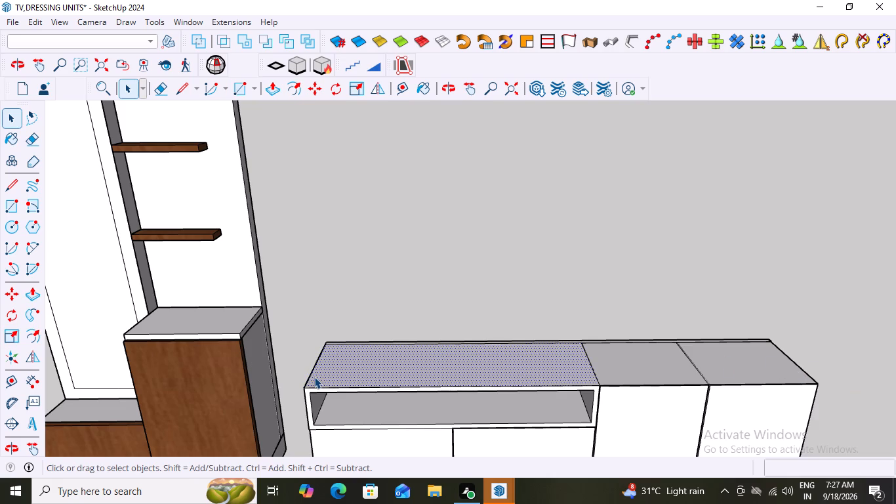
double_click(314, 377)
double_click(314, 377)
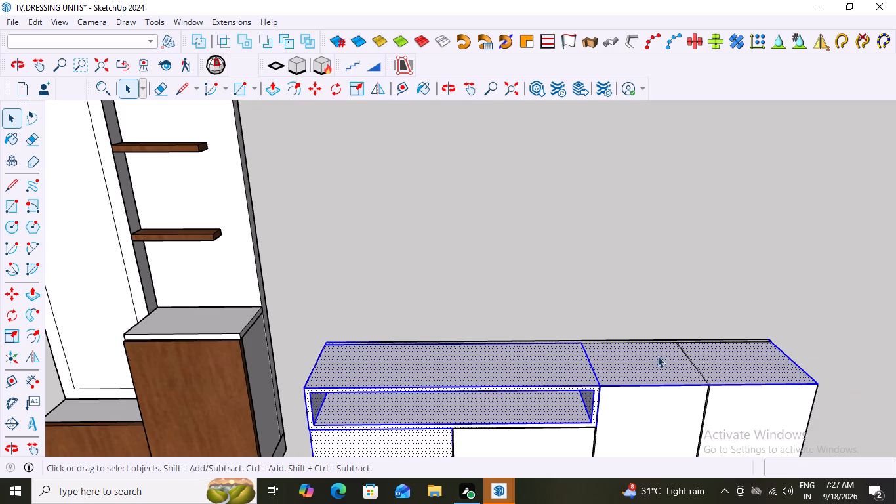
left_click(838, 308)
left_click(781, 358)
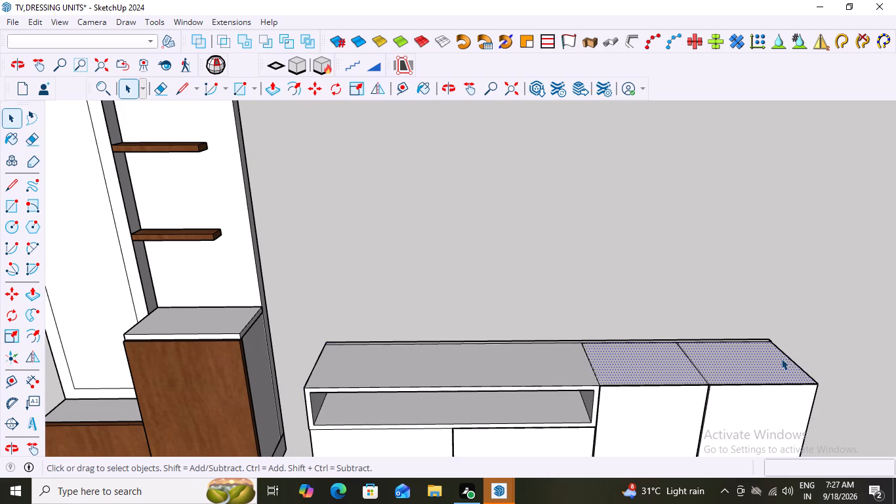
double_click(781, 358)
triple_click(781, 358)
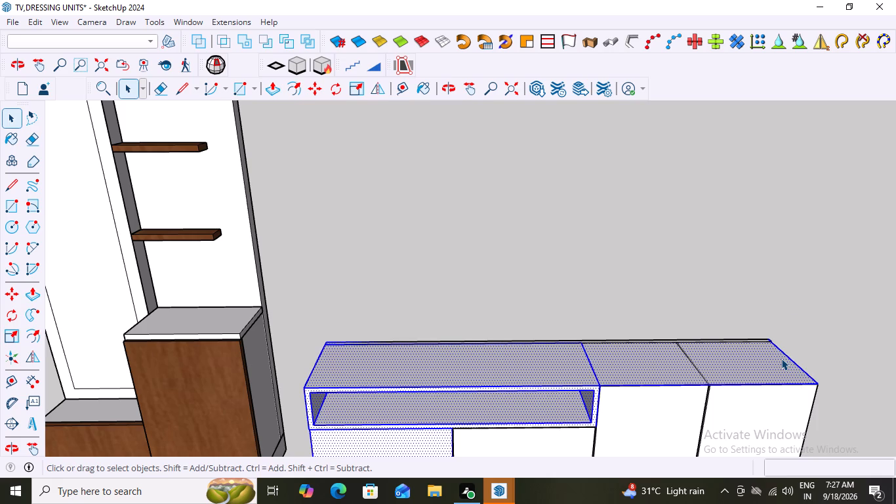
left_click(797, 307)
Delete the edge dividing the low cabinet's top surface between the open compartment section and the side door section.
scroll(690, 401, "up", 3)
middle_click_drag(707, 368, 702, 455)
left_click(558, 373)
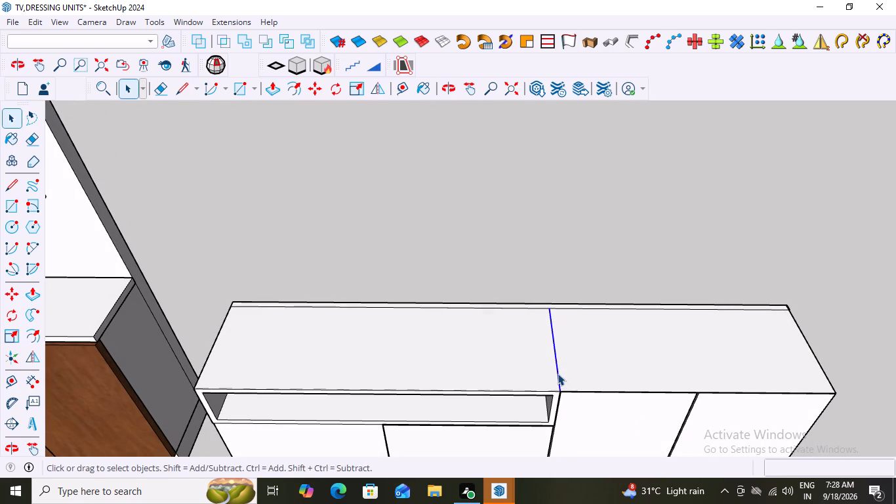
key("Delete")
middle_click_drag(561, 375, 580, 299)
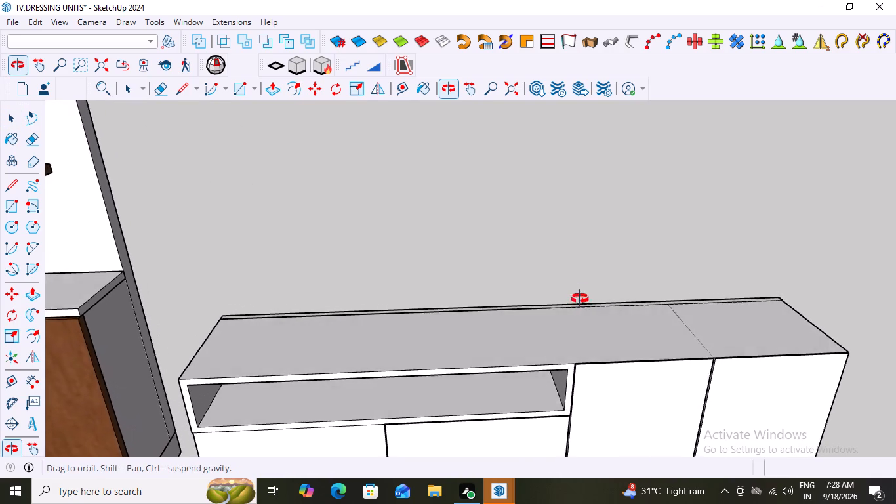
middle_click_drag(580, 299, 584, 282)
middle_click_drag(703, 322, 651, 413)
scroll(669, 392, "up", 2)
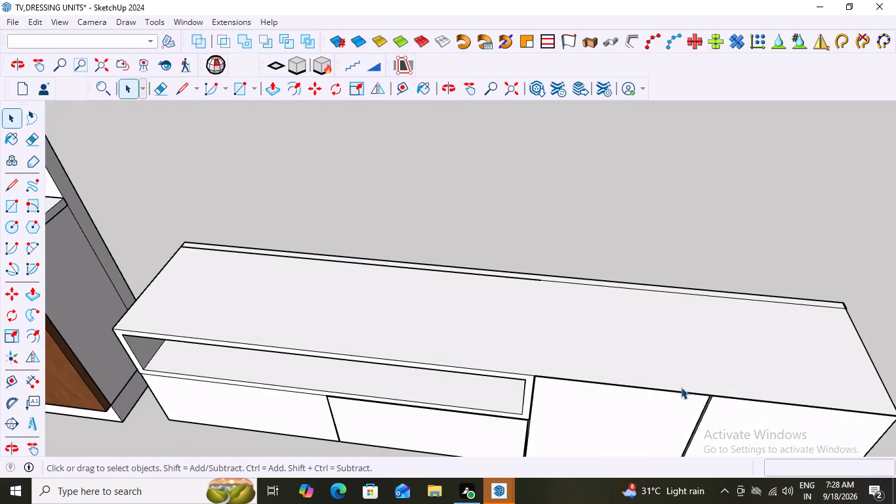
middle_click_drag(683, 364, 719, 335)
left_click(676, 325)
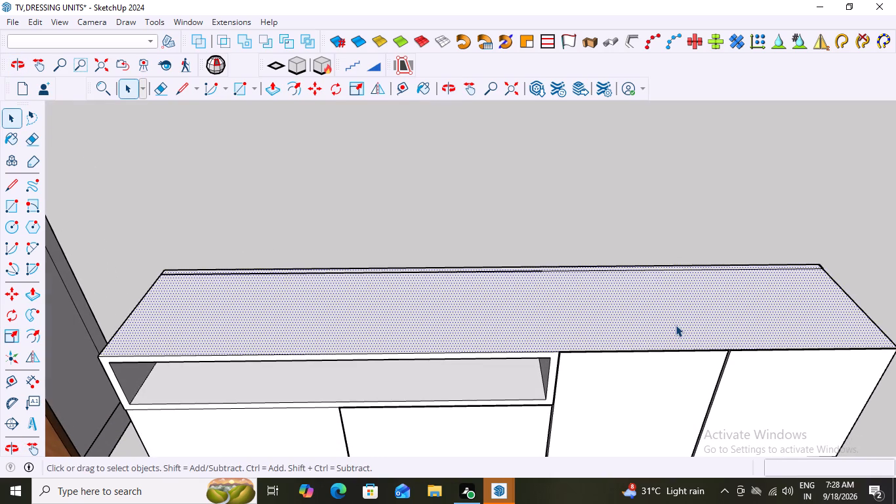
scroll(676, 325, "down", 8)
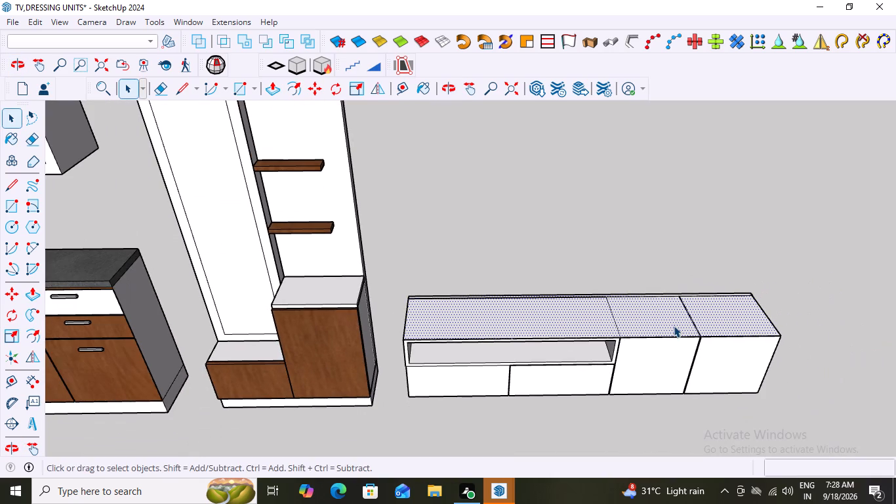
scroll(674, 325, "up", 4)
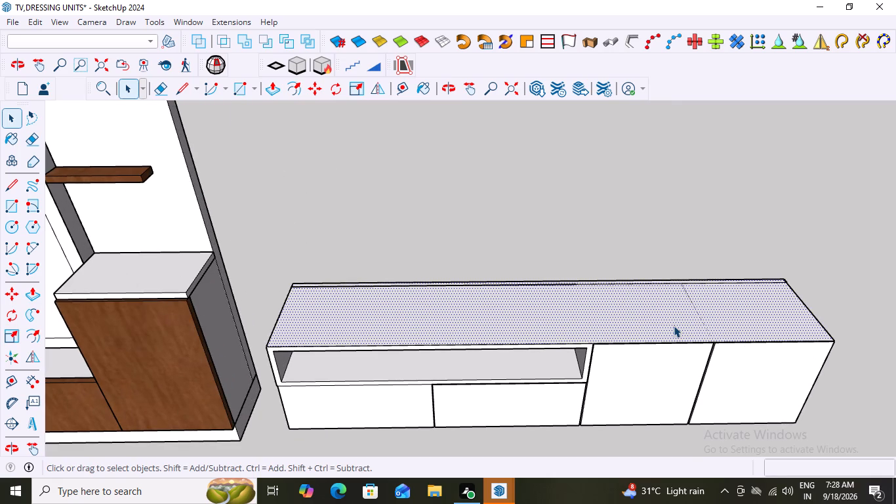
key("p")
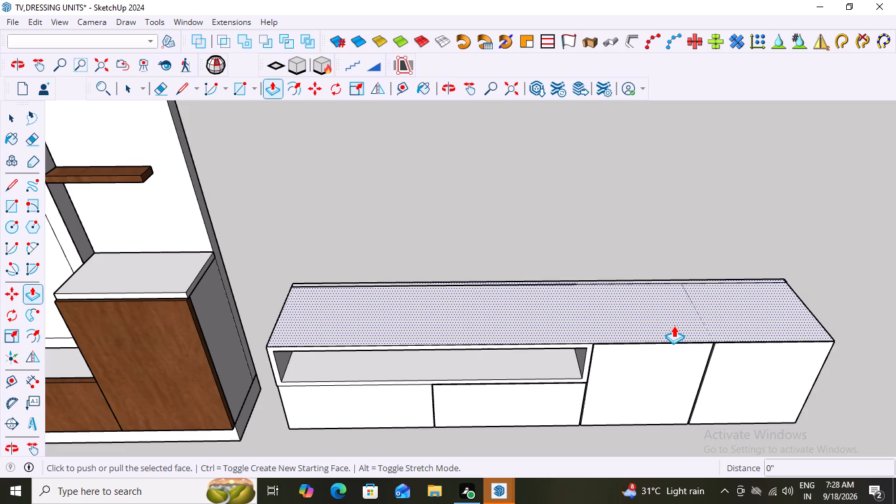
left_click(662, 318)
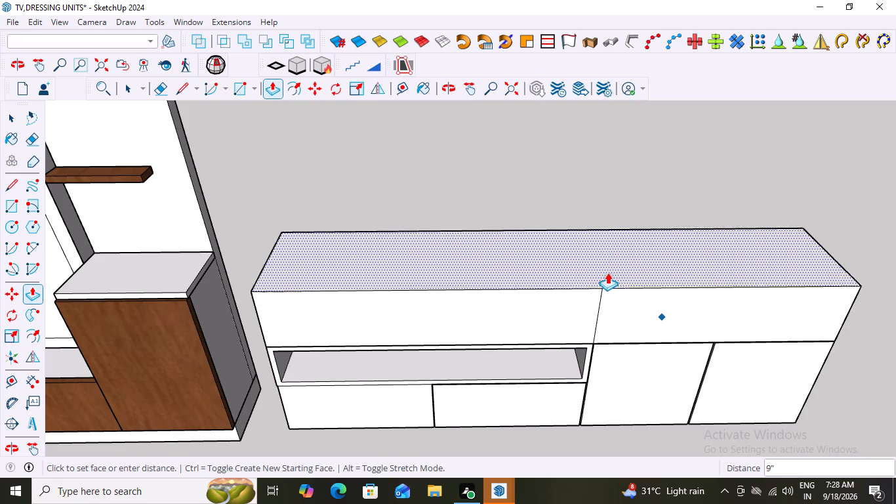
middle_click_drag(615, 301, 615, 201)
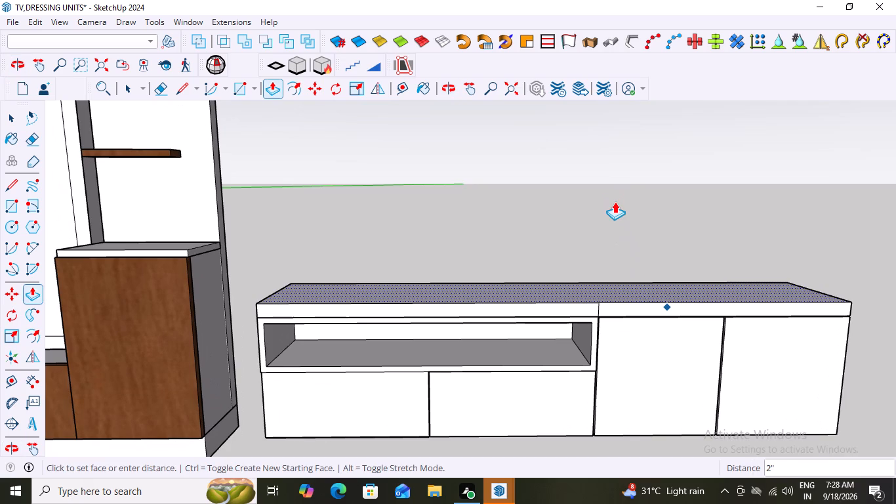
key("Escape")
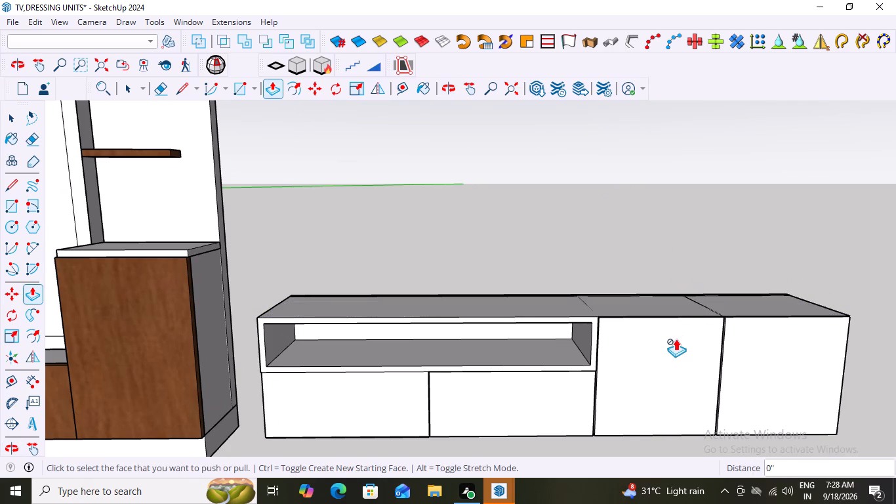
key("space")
Check which faces and edges belong to the low cabinet's merged top surface by selecting its connected geometry near the section divisions.
middle_click_drag(676, 339, 674, 377)
scroll(676, 339, "down", 1)
scroll(586, 301, "up", 3)
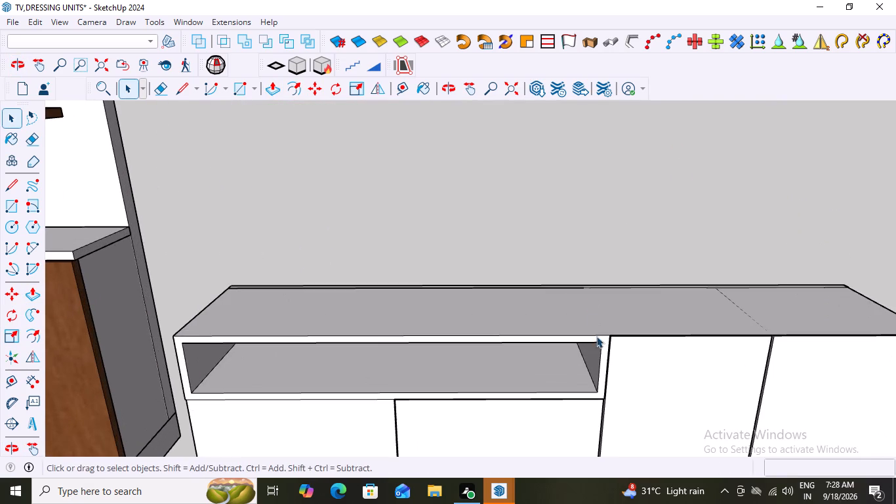
scroll(774, 310, "down", 4)
scroll(770, 320, "up", 3)
left_click(765, 323)
double_click(765, 323)
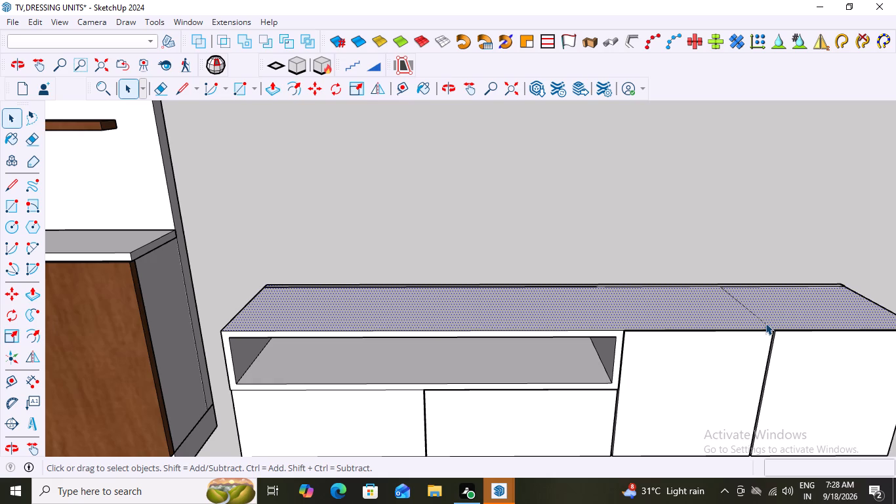
left_click(758, 314)
triple_click(758, 314)
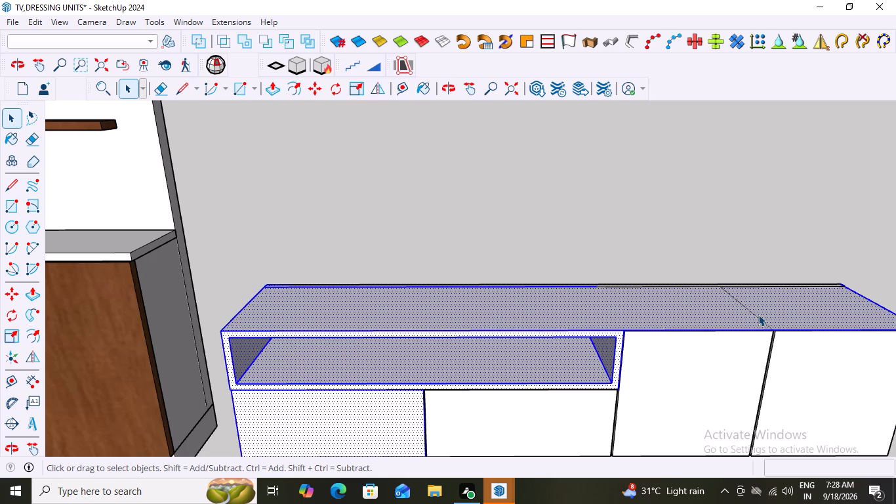
left_click(640, 300)
left_click(611, 220)
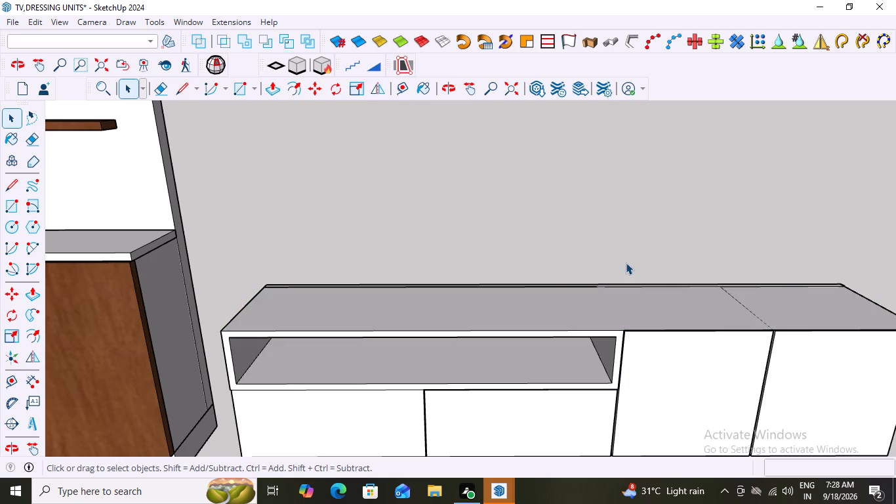
scroll(764, 312, "up", 6)
scroll(752, 321, "down", 7)
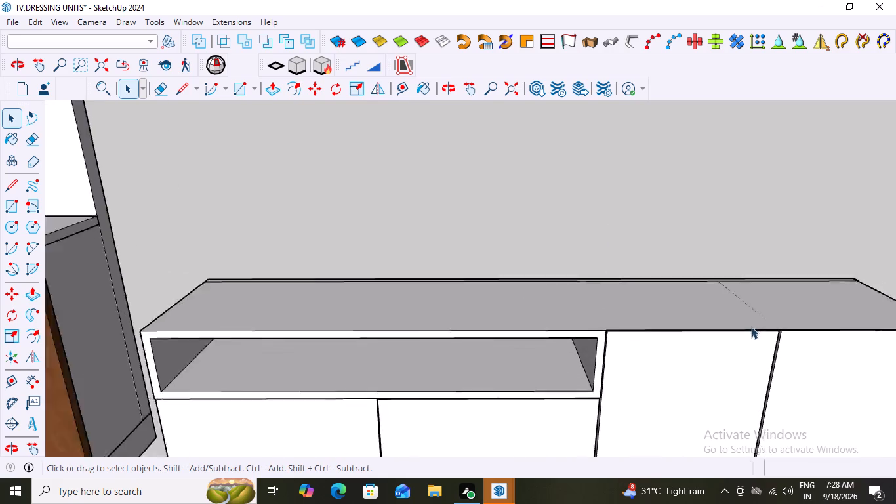
scroll(751, 327, "down", 6)
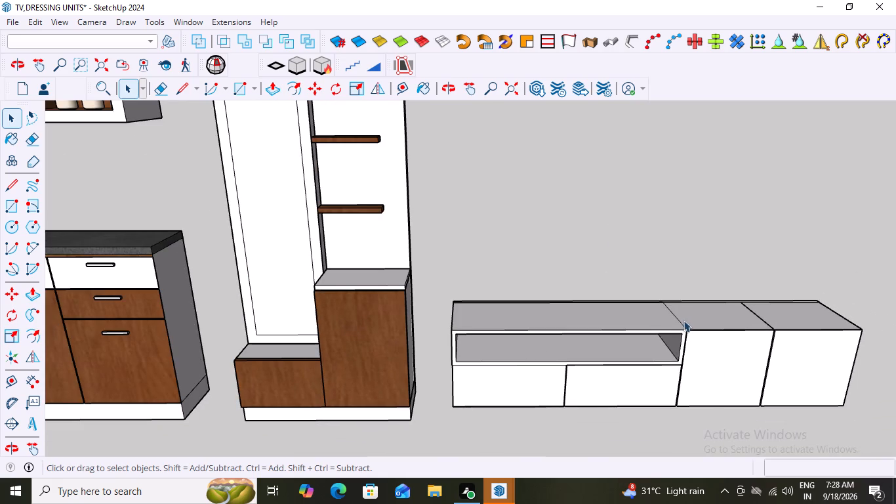
left_click(682, 322)
double_click(682, 322)
double_click(682, 322)
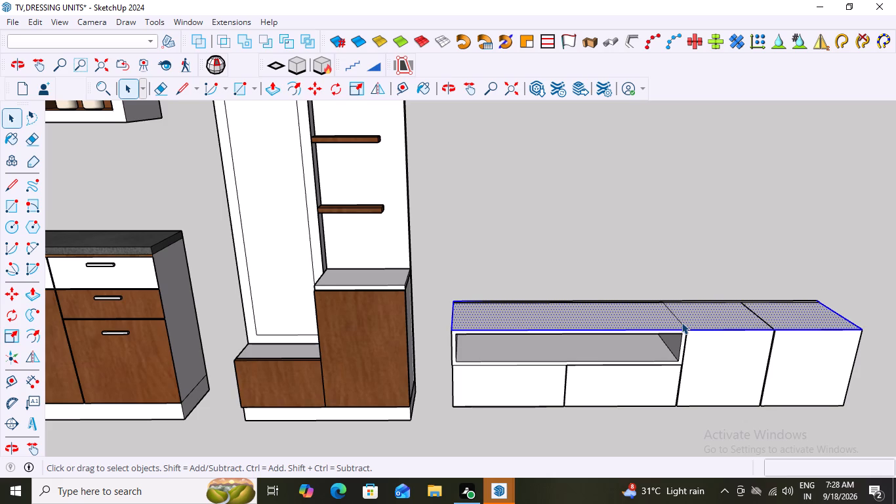
triple_click(675, 314)
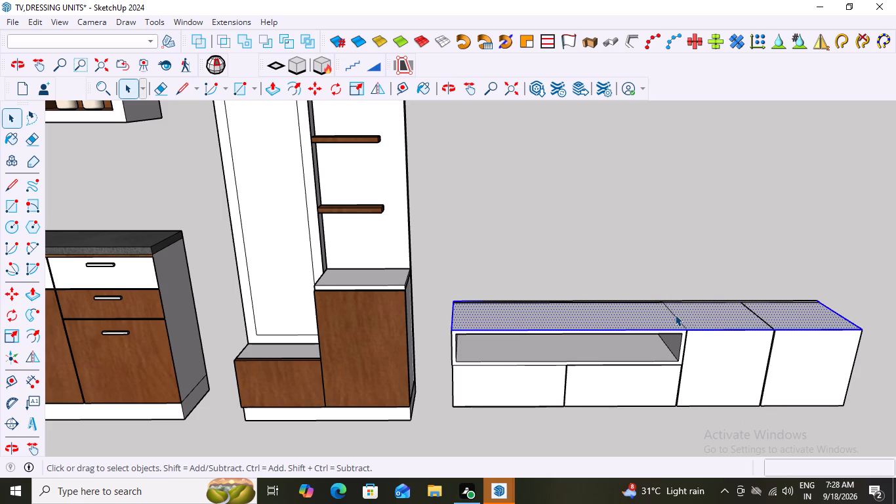
left_click(675, 314)
key("Escape")
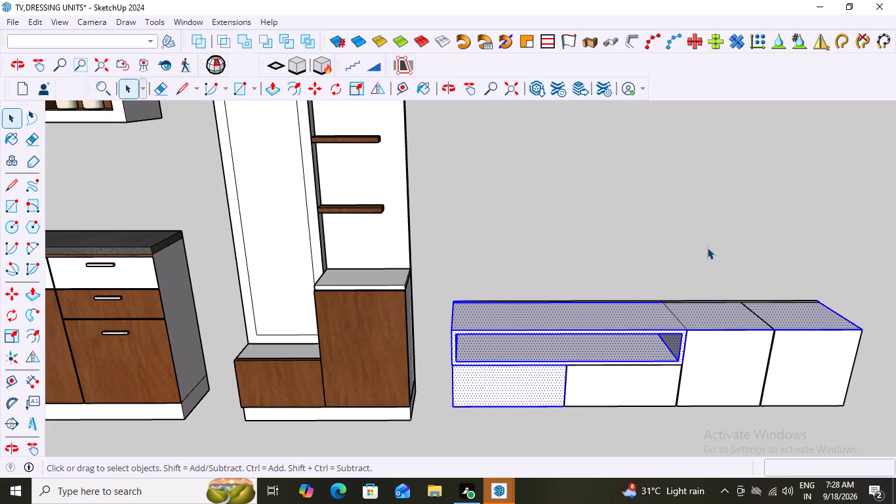
Undo the dividing edge's deletion and the rectangle drawn over the low cabinet's entire top, and leave group editing.
key("ctrl+z")
key("ctrl+z")
key("ctrl+z")
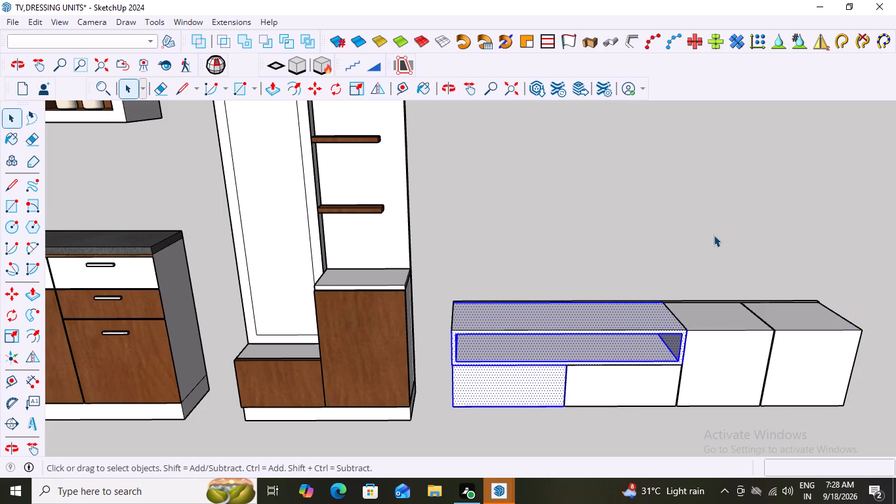
key("ctrl+z")
key("ctrl+z")
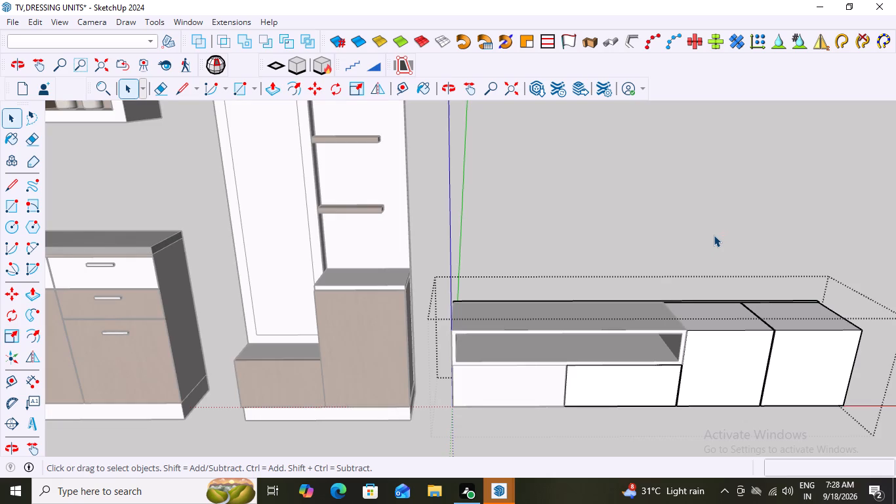
scroll(708, 278, "up", 6)
left_click(708, 232)
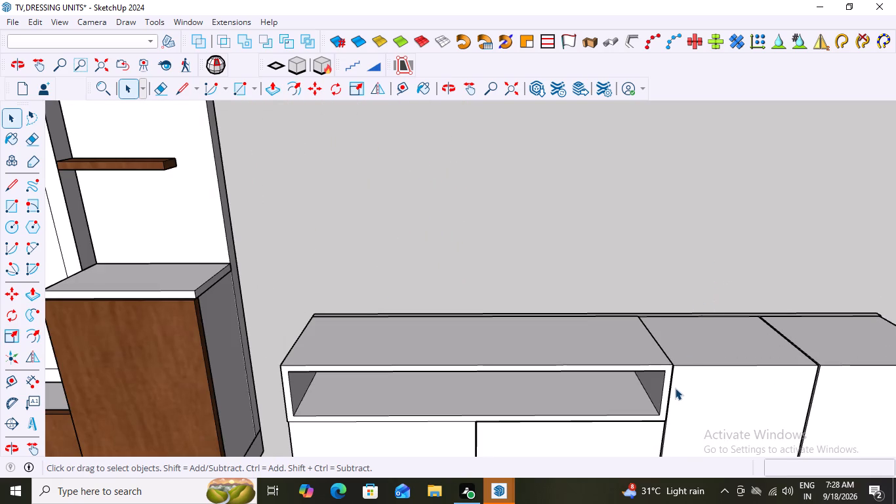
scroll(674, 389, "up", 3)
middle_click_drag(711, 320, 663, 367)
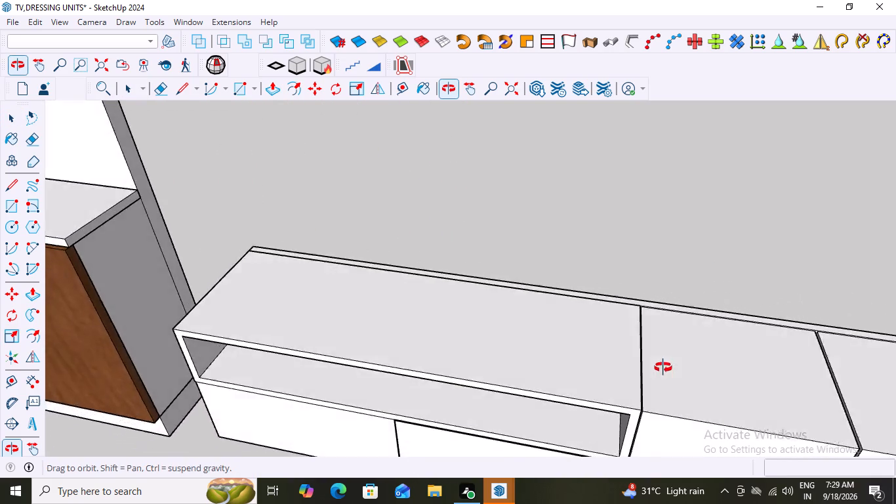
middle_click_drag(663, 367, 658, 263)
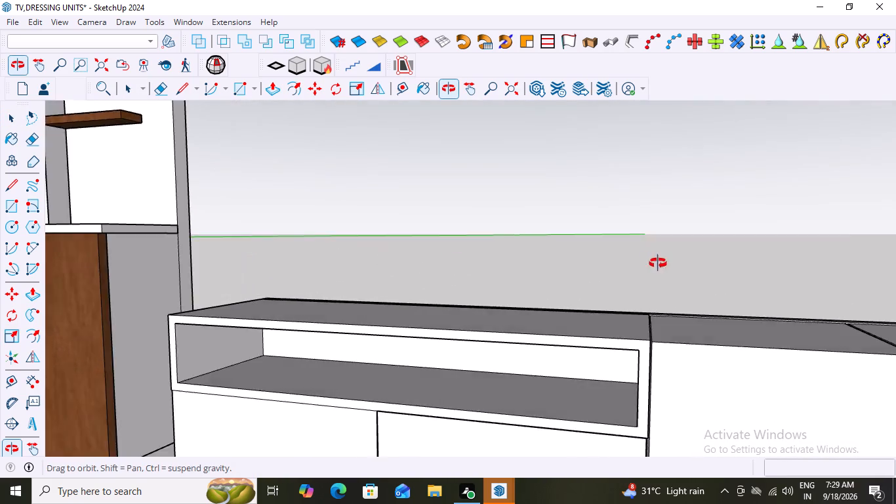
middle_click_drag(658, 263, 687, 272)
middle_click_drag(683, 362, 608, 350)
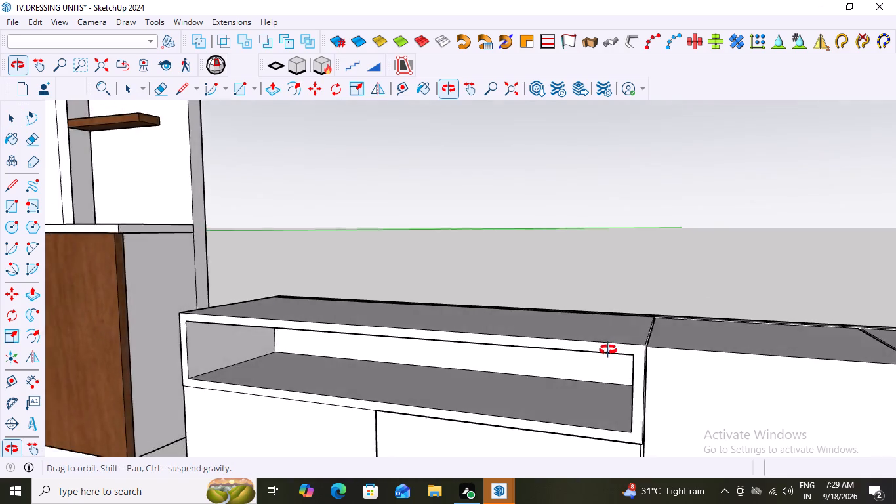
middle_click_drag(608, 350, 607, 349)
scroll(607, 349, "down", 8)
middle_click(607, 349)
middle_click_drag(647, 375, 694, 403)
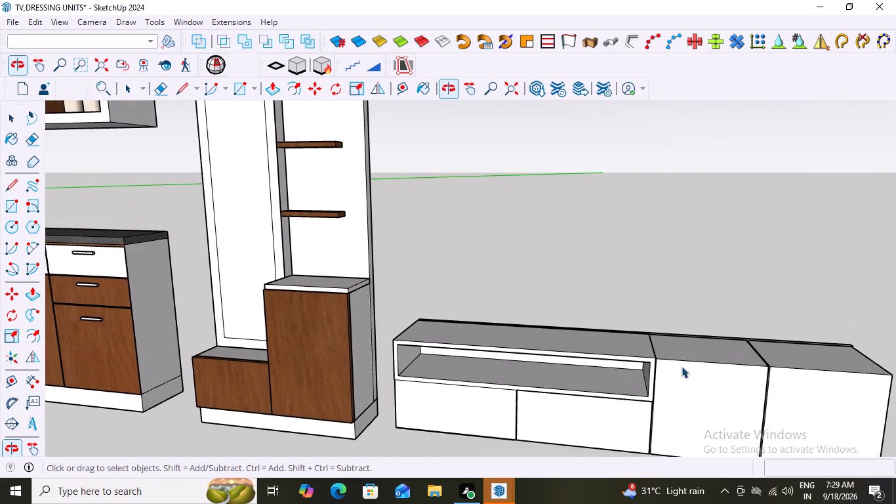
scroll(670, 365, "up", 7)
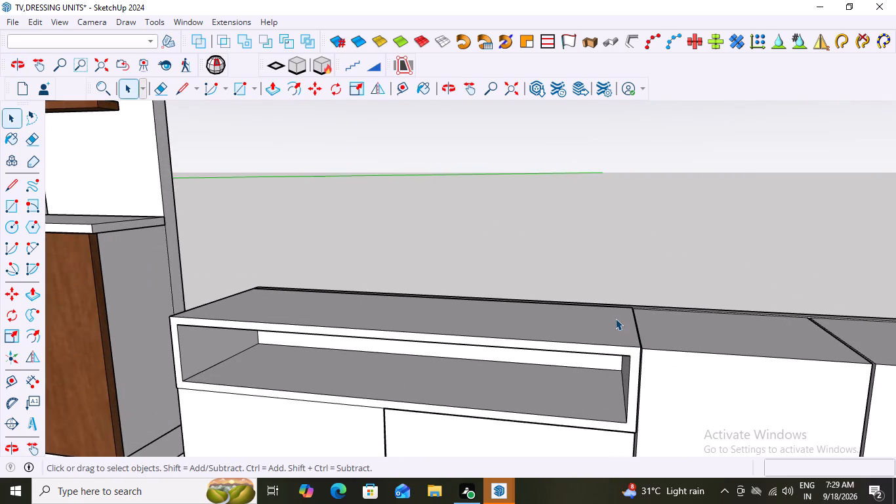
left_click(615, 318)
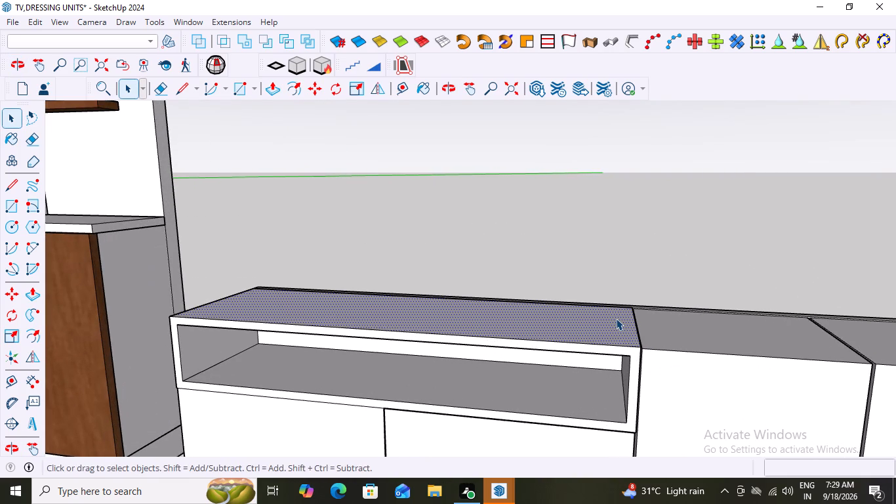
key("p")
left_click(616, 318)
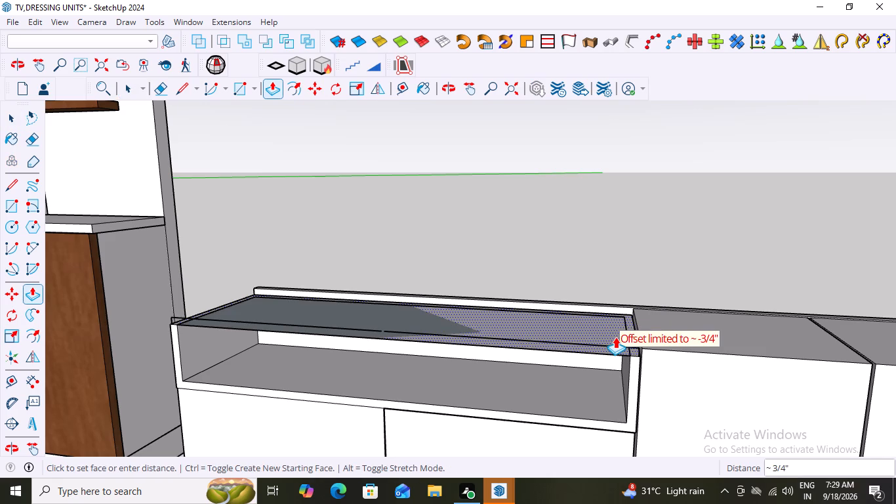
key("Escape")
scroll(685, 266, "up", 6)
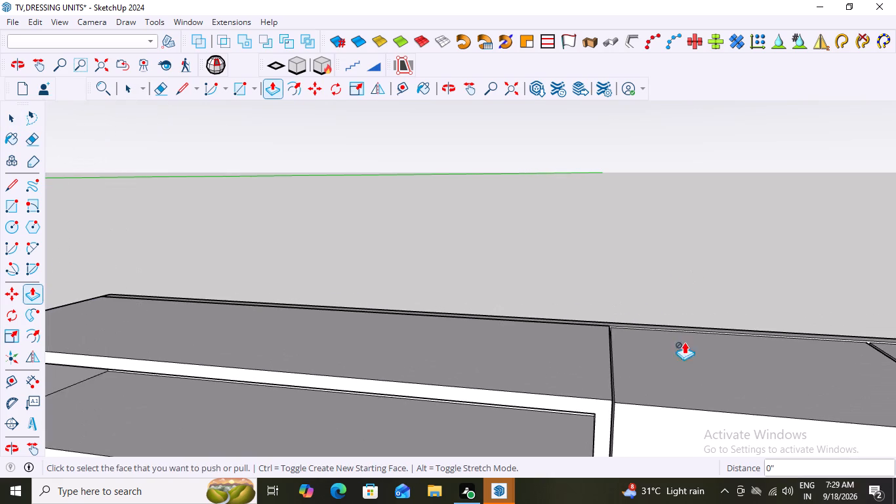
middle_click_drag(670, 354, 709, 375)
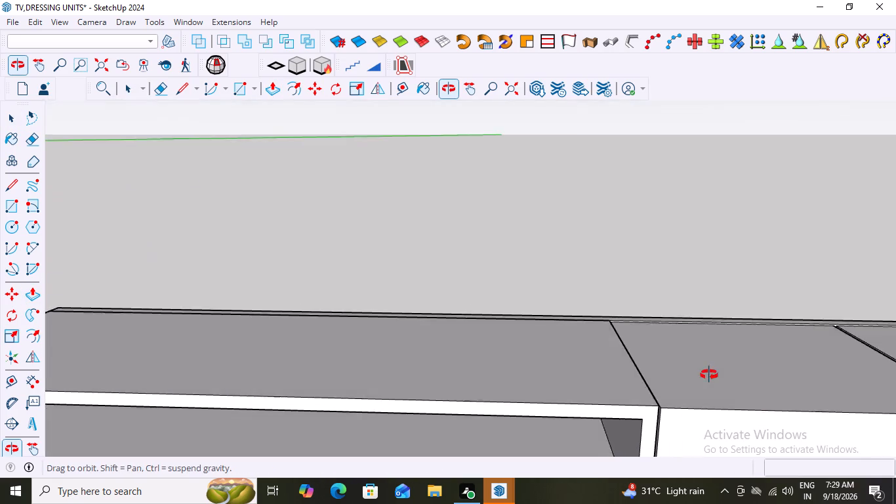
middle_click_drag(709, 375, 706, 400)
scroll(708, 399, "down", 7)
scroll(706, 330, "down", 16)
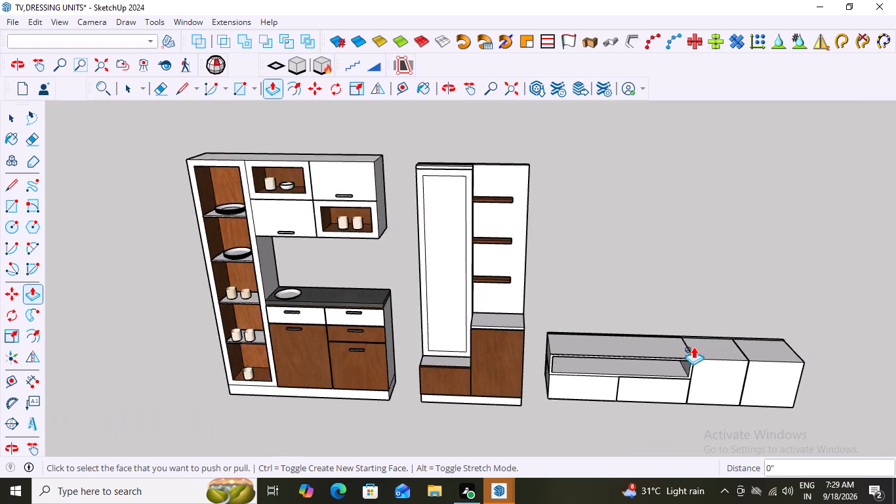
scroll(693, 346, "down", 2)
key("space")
Push/Pull the top face of the door section beside the open compartment level with the compartment's top corner.
scroll(813, 404, "up", 3)
middle_click_drag(714, 406, 754, 406)
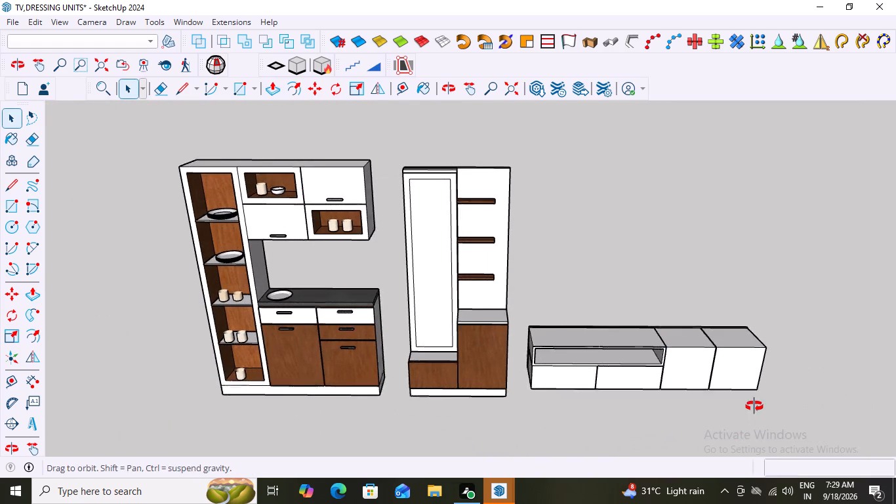
middle_click_drag(754, 406, 770, 401)
scroll(775, 351, "up", 15)
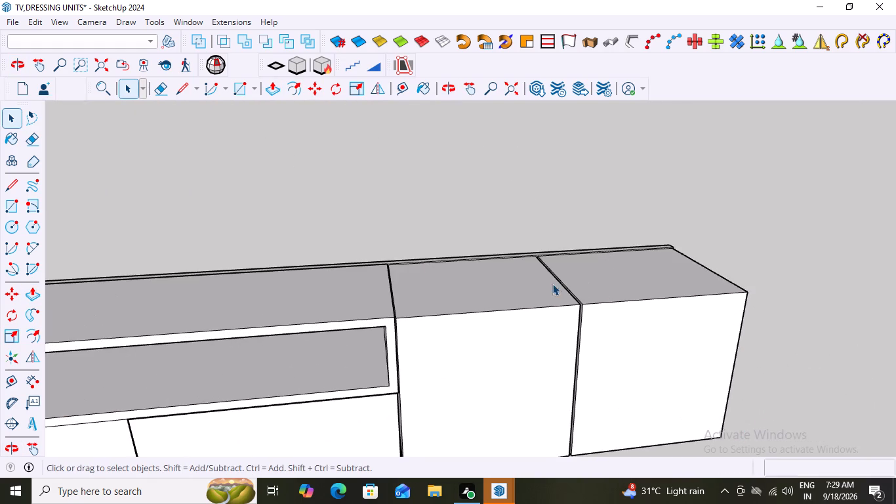
middle_click_drag(552, 283, 478, 262)
scroll(457, 295, "up", 5)
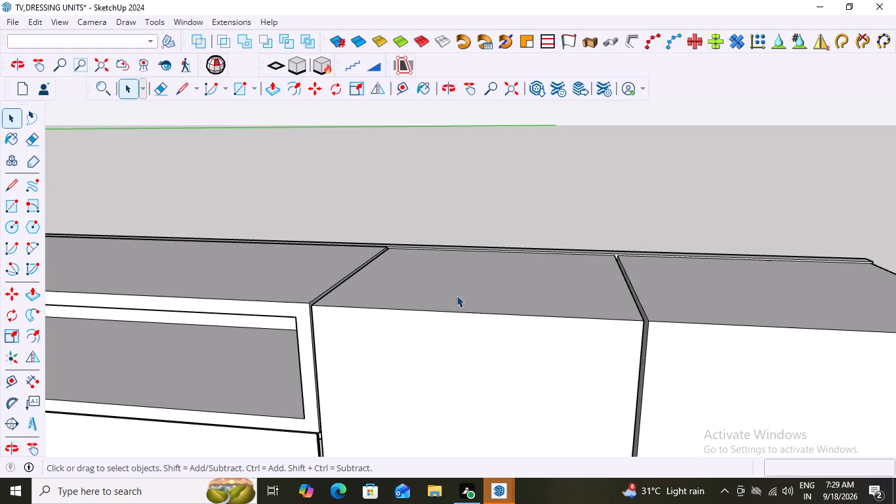
left_click(464, 287)
double_click(464, 287)
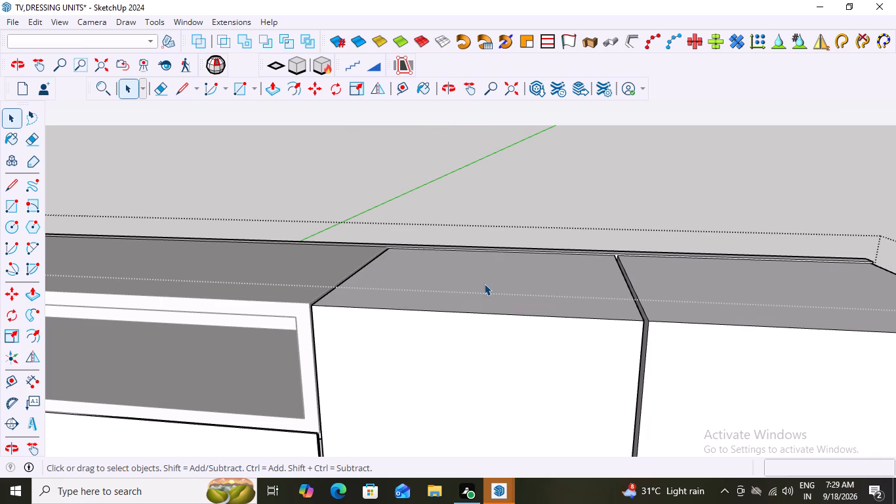
left_click(484, 283)
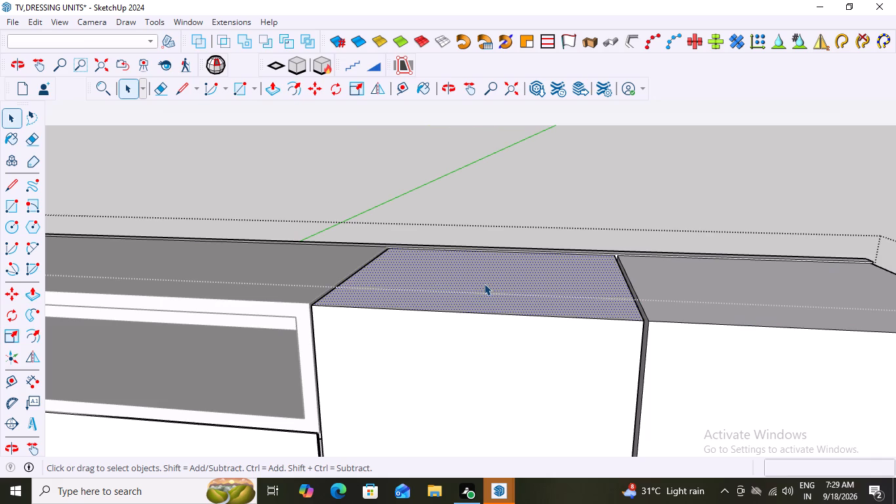
key("p")
left_click(484, 283)
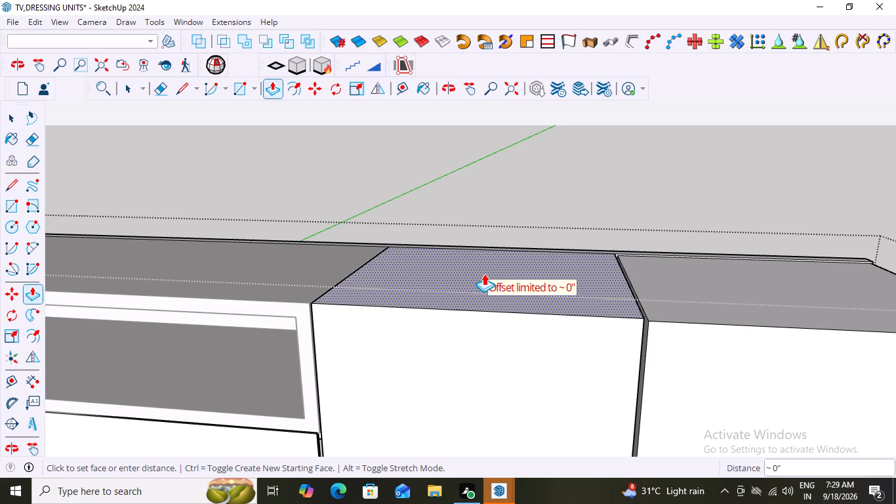
left_click(312, 299)
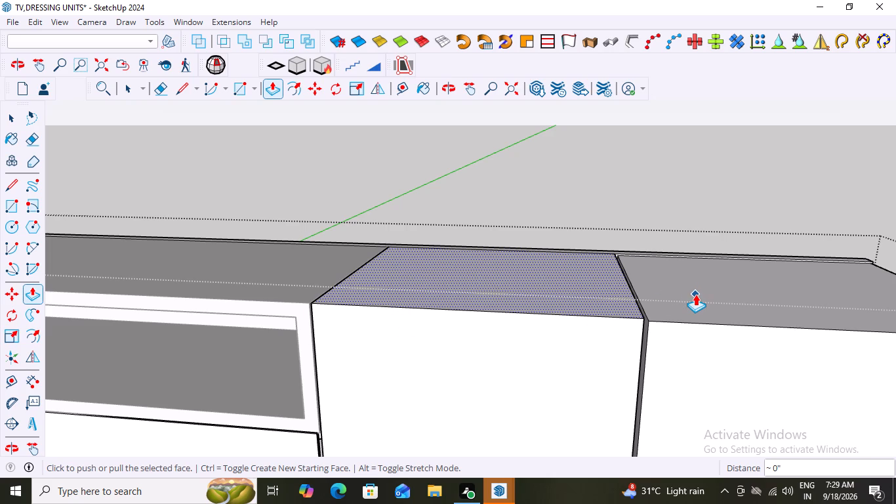
Push/Pull the end door section's top face level with the adjoining door section's top, and leave group editing.
key("space")
left_click(695, 294)
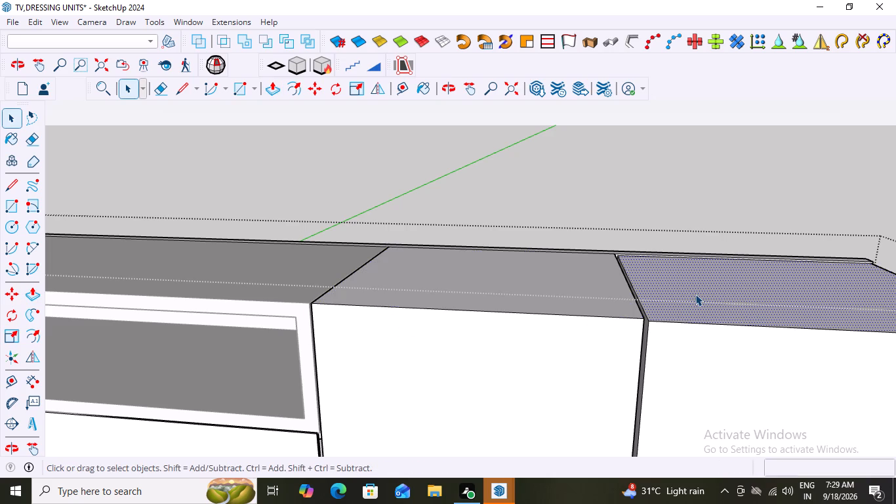
key("p")
left_click(695, 294)
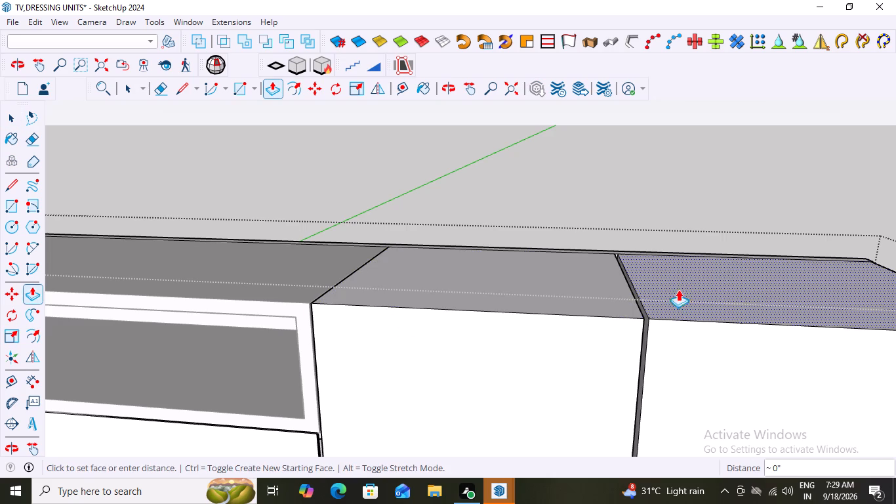
left_click(640, 312)
key("space")
left_click(662, 180)
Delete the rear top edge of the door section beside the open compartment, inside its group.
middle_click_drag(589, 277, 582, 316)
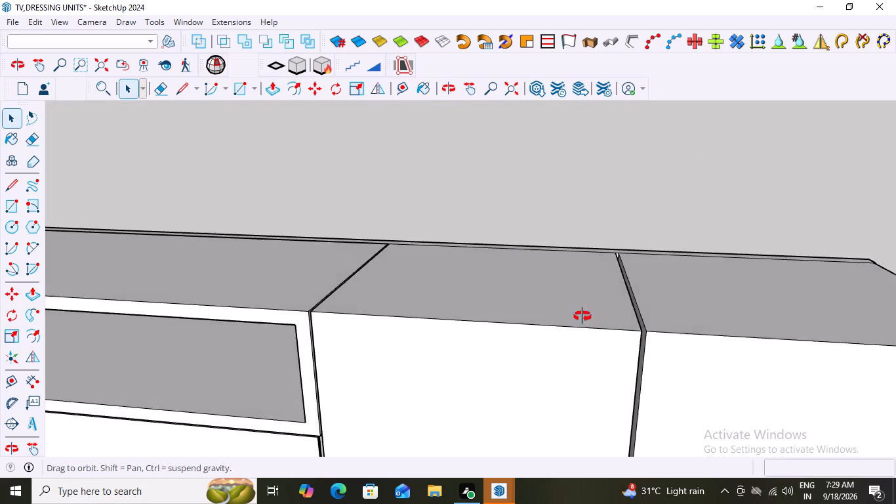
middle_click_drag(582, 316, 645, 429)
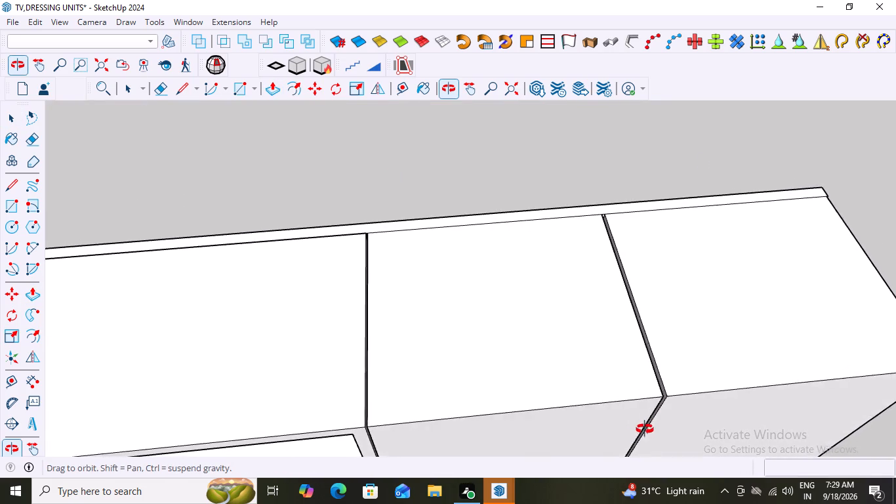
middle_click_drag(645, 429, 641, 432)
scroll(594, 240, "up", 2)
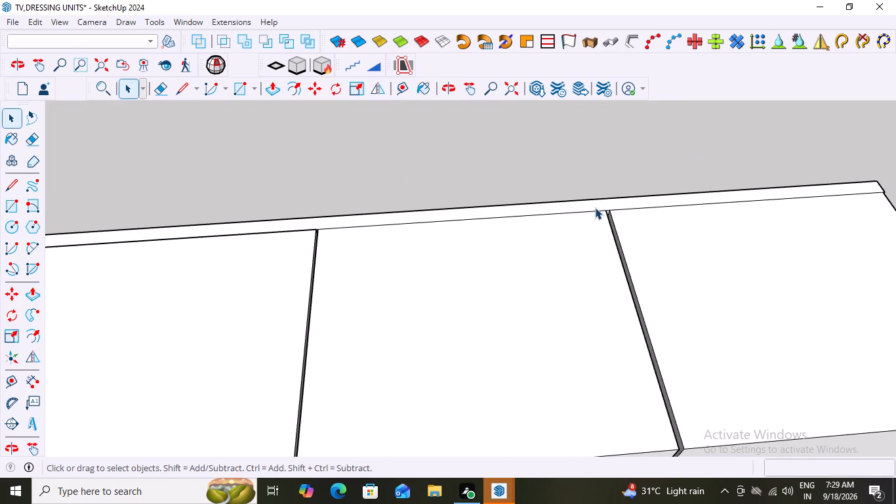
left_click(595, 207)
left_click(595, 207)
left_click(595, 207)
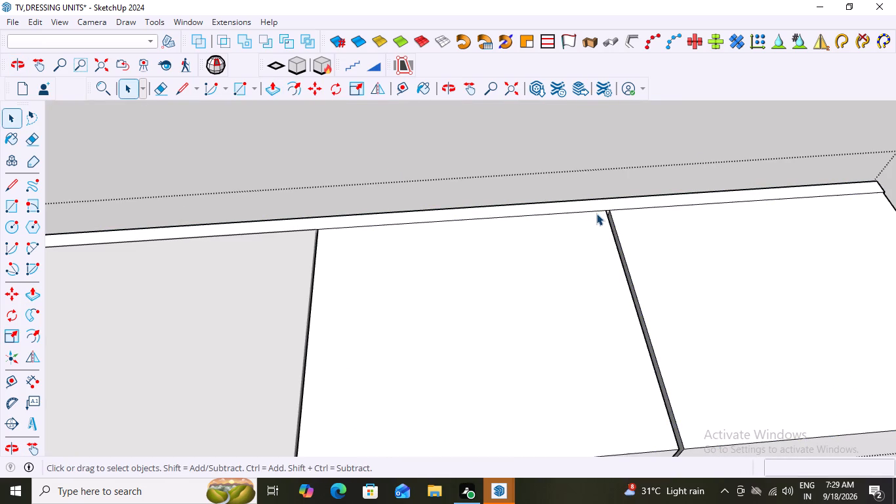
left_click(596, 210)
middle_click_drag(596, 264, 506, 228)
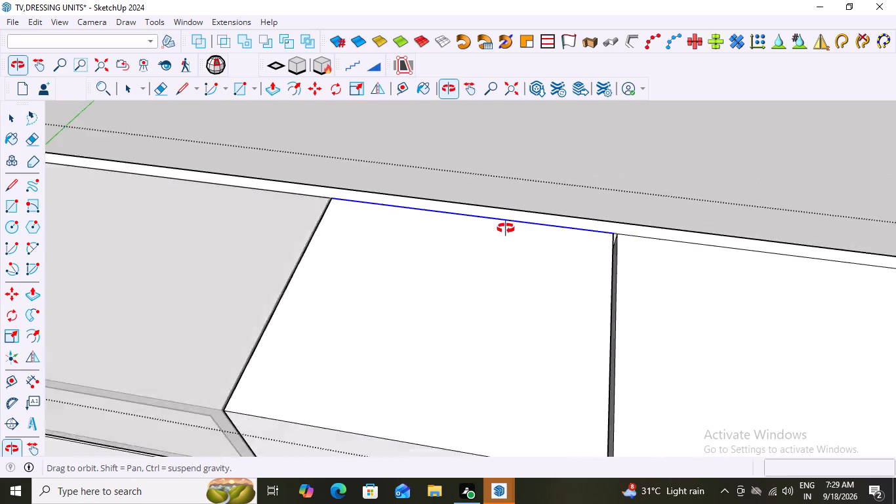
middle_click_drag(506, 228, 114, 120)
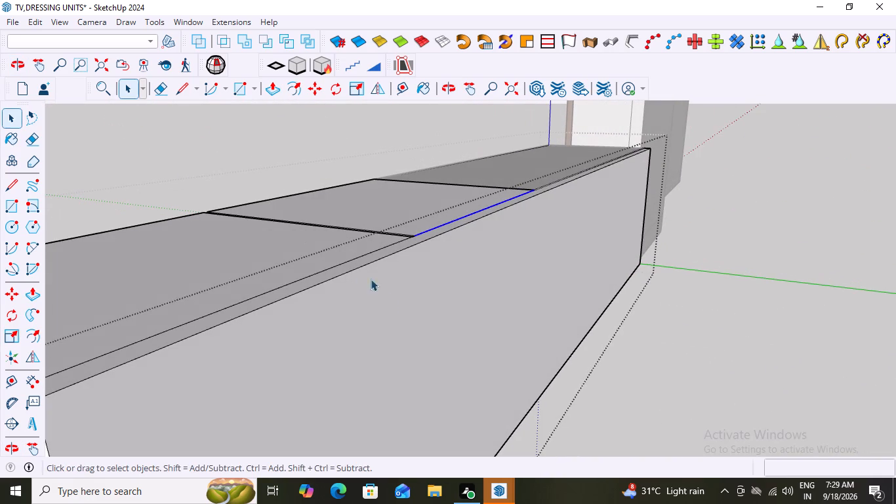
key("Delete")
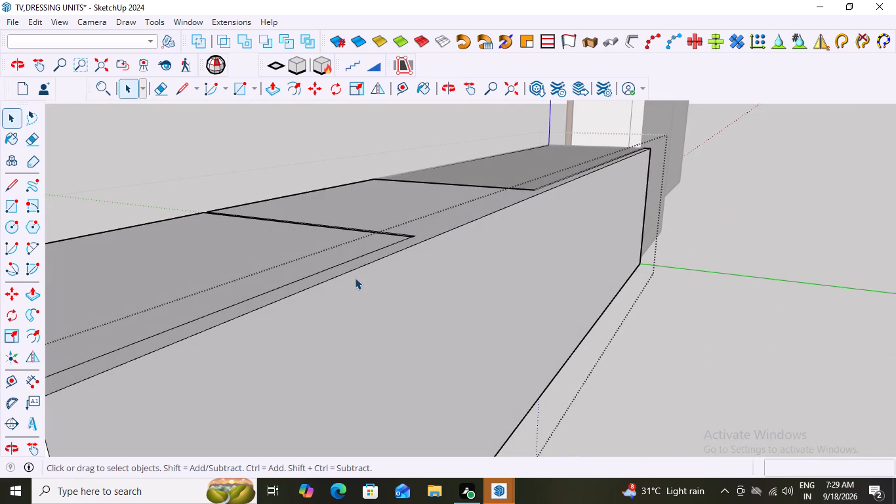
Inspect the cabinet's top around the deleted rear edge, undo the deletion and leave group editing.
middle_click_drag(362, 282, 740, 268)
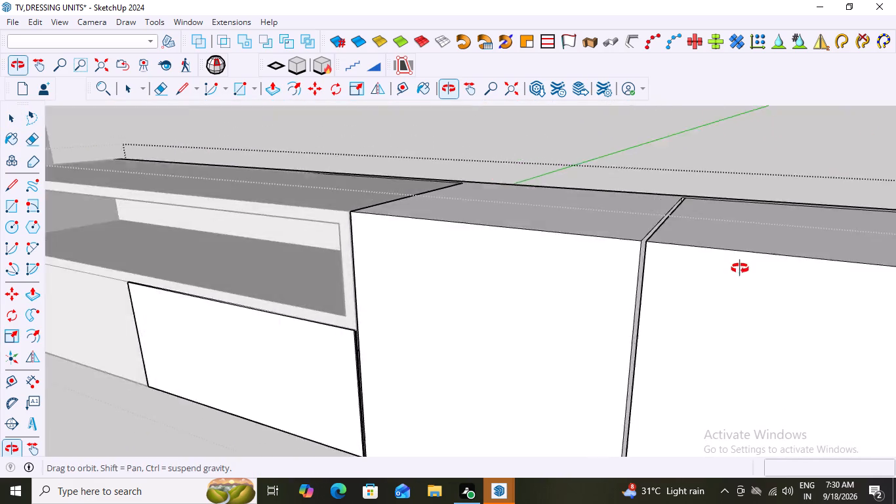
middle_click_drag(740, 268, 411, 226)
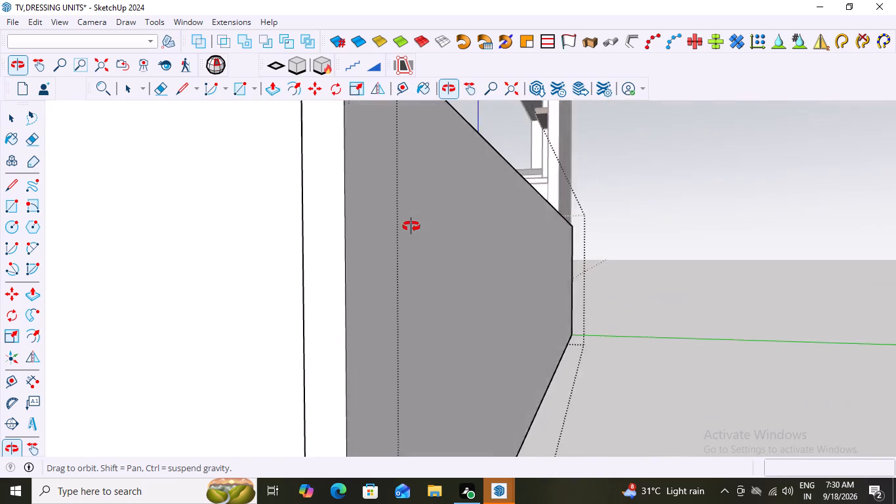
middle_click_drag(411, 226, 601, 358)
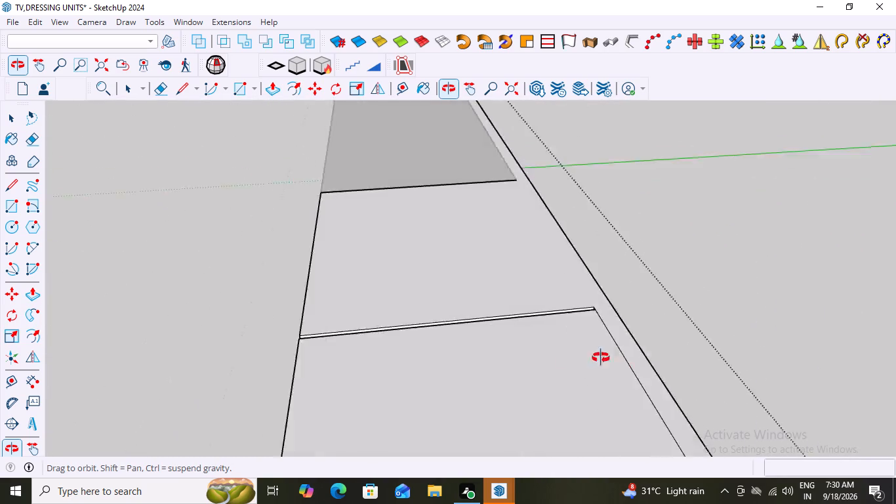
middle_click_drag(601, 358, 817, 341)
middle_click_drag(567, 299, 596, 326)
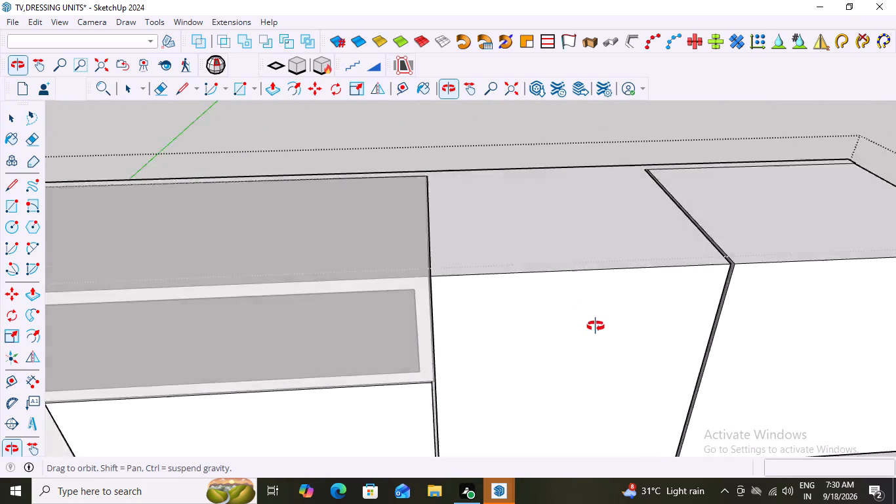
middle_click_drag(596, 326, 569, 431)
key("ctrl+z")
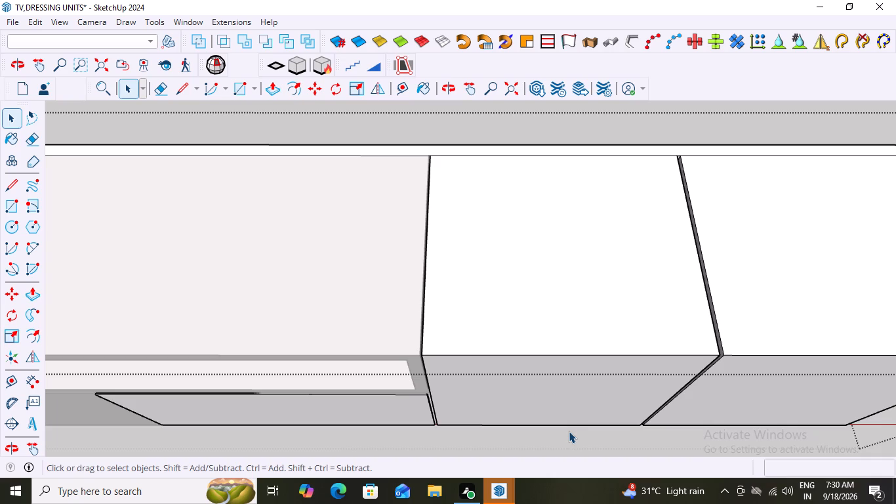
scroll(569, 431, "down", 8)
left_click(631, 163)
Draw a rectangle about 7' by 1' 4" over the low cabinet's entire top, from the rear corner to the opposite front corner.
middle_click_drag(496, 419, 537, 348)
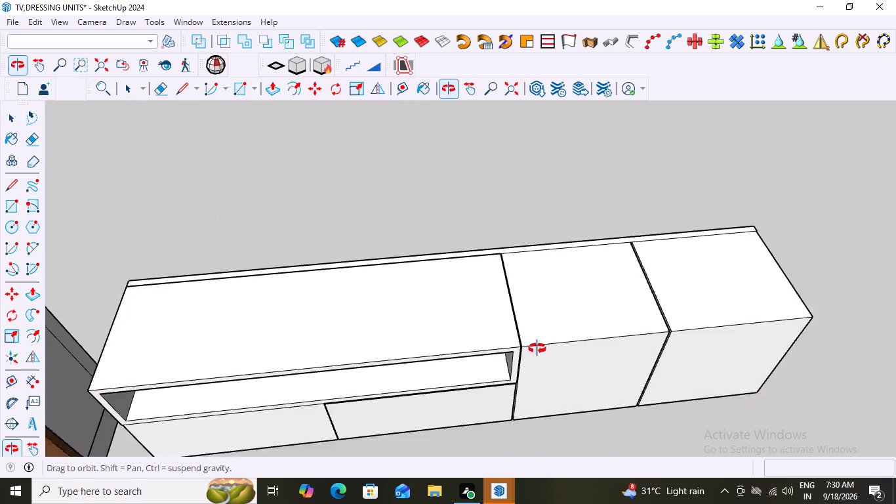
middle_click_drag(537, 348, 467, 422)
scroll(135, 218, "up", 3)
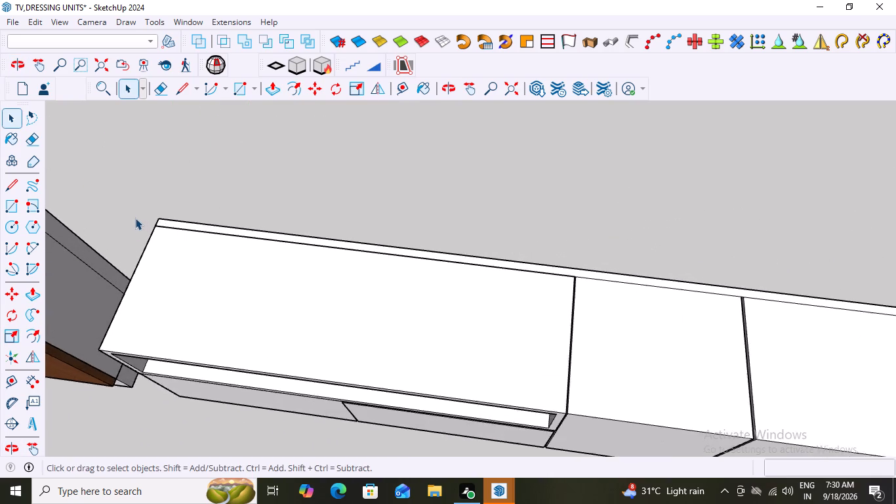
scroll(135, 218, "up", 2)
key("r")
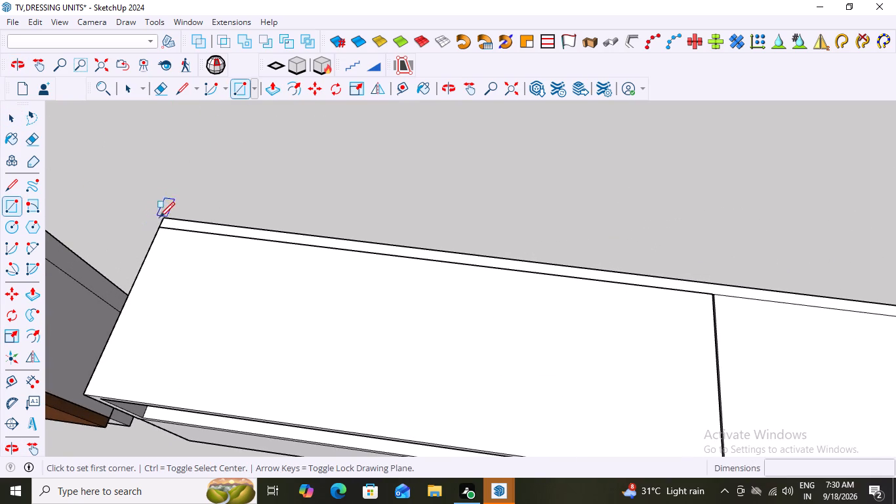
left_click(162, 219)
scroll(329, 356, "down", 14)
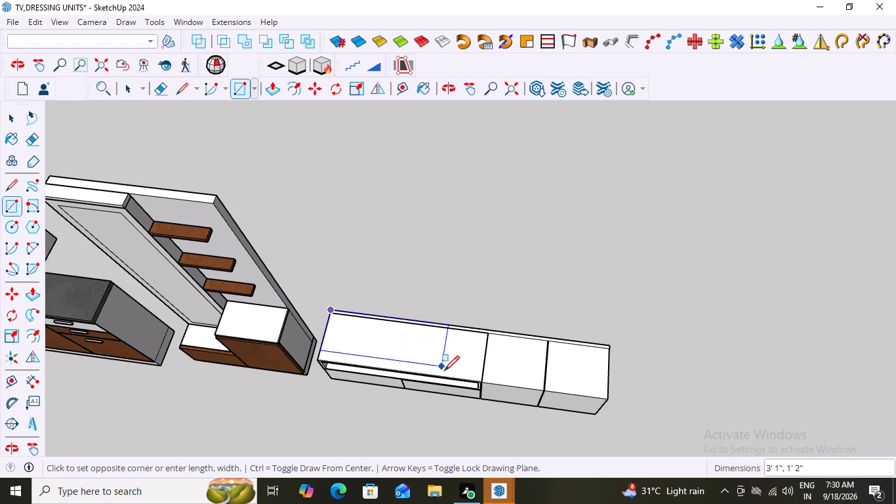
middle_click_drag(605, 441, 657, 341)
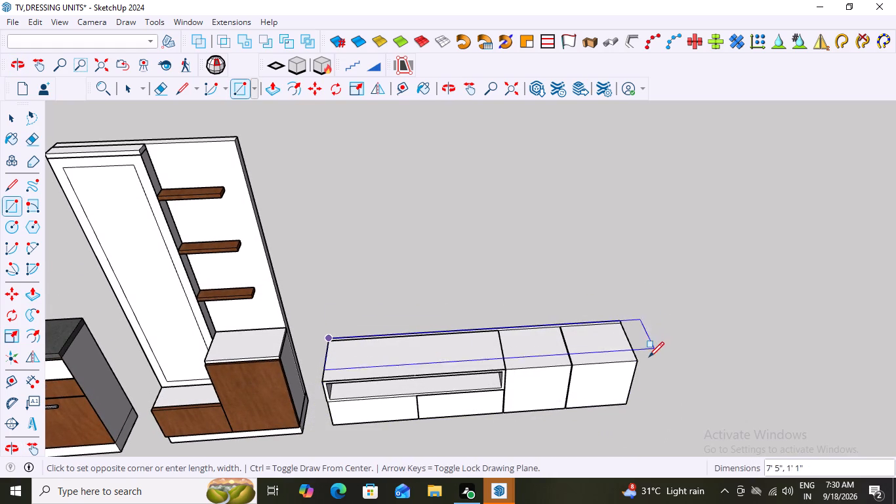
left_click(633, 362)
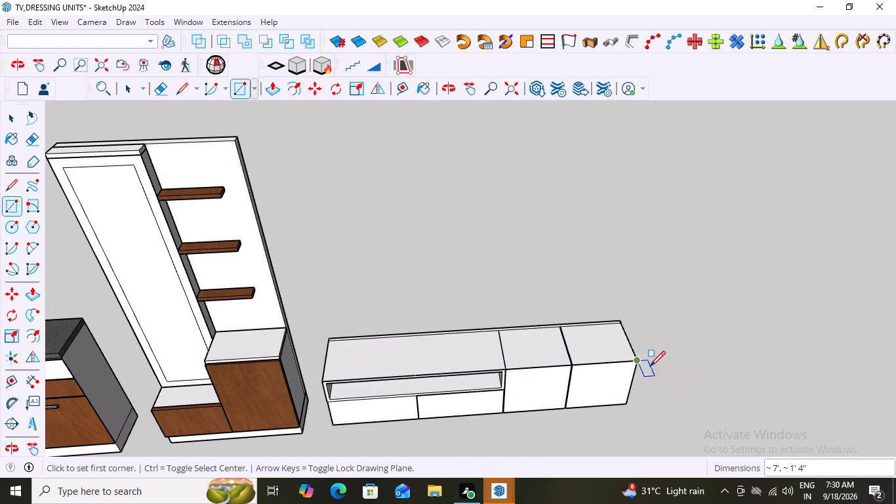
middle_click_drag(698, 409, 690, 373)
key("space")
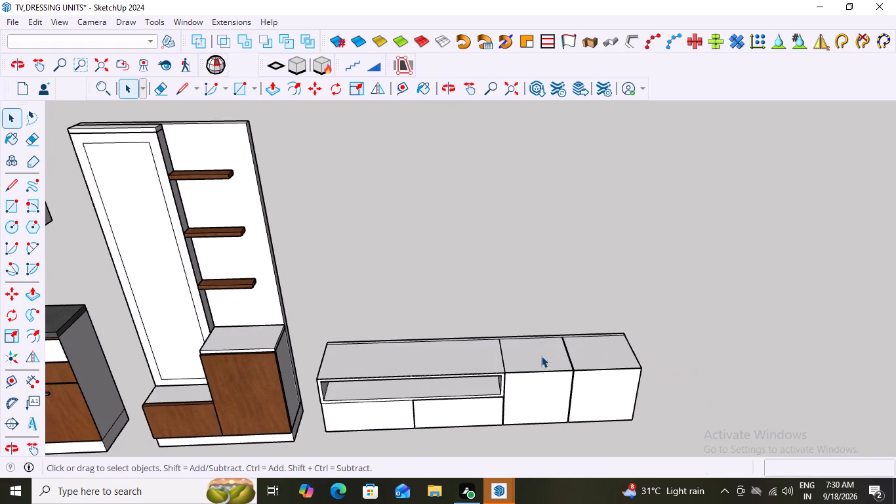
Check the top surface's connected geometry at the division between the open compartment and the adjoining door section, and clear the selection.
left_click(534, 356)
double_click(534, 356)
double_click(453, 356)
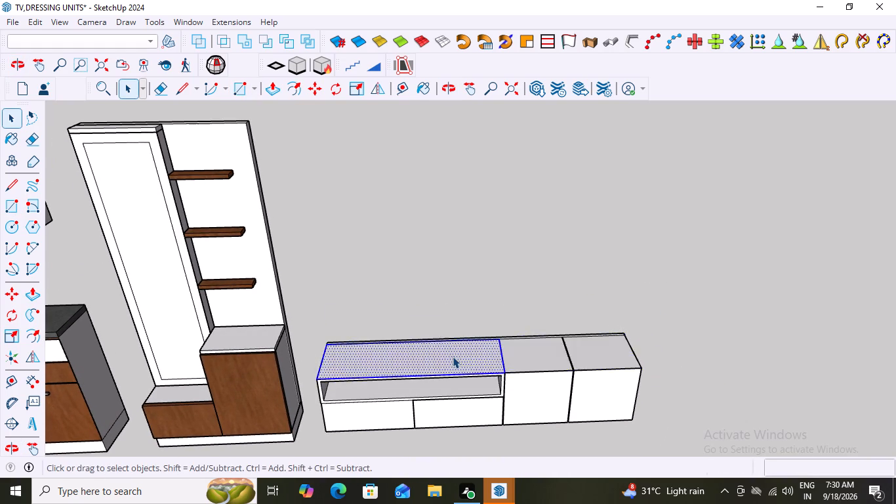
middle_click_drag(509, 393, 509, 354)
scroll(519, 369, "up", 8)
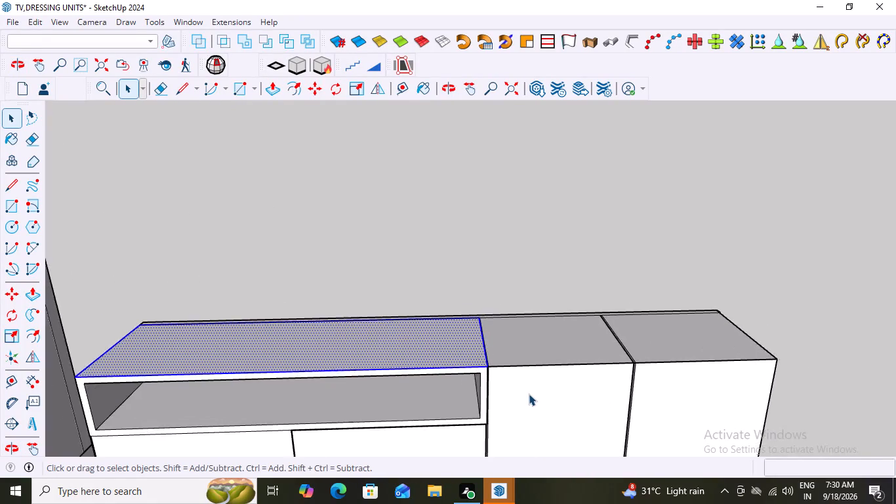
scroll(529, 394, "up", 6)
middle_click_drag(524, 391, 500, 335)
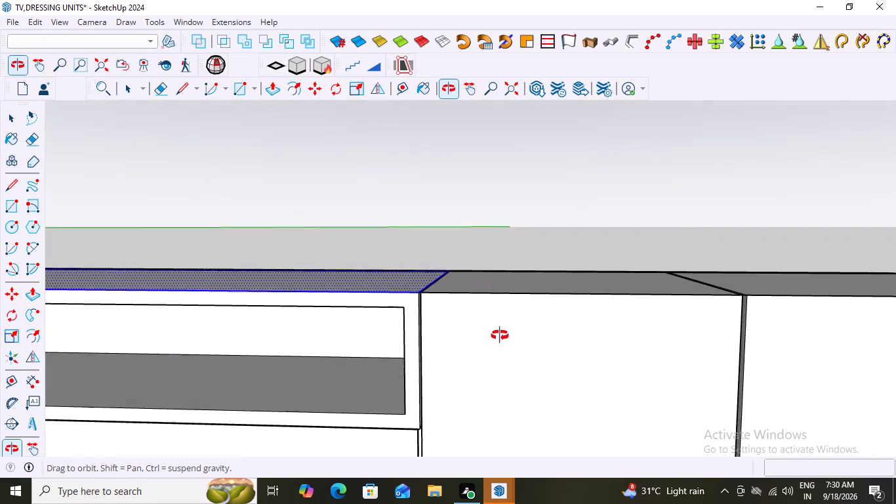
middle_click_drag(500, 335, 523, 332)
scroll(474, 296, "up", 3)
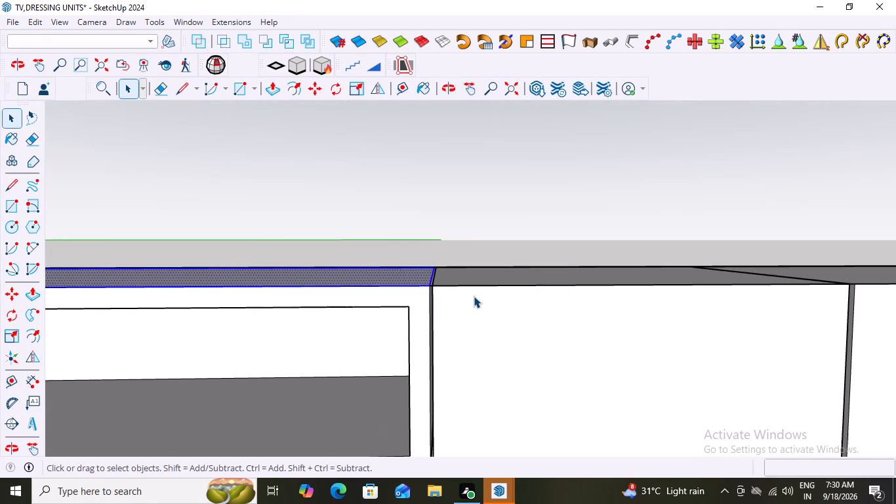
scroll(441, 301, "up", 5)
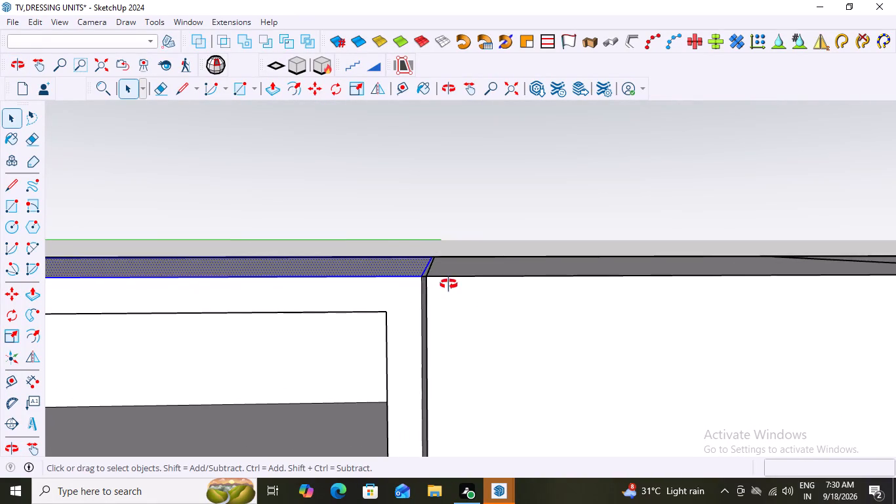
middle_click_drag(447, 285, 443, 329)
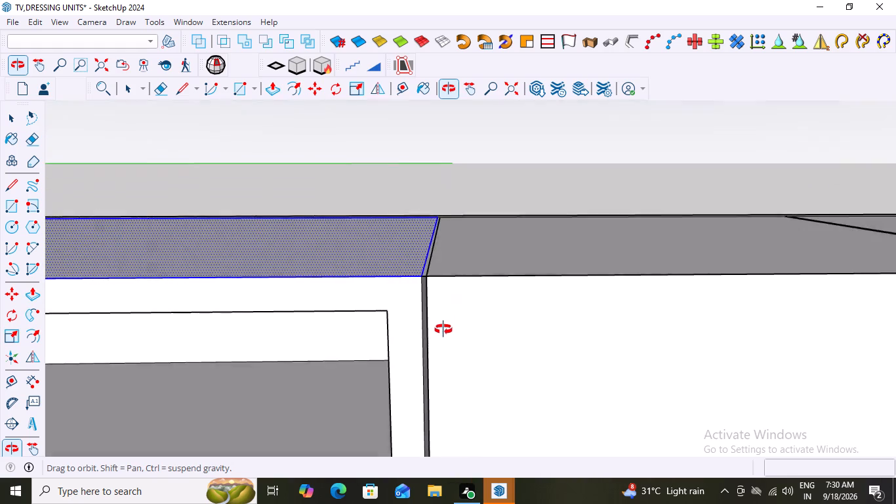
middle_click_drag(443, 329, 436, 375)
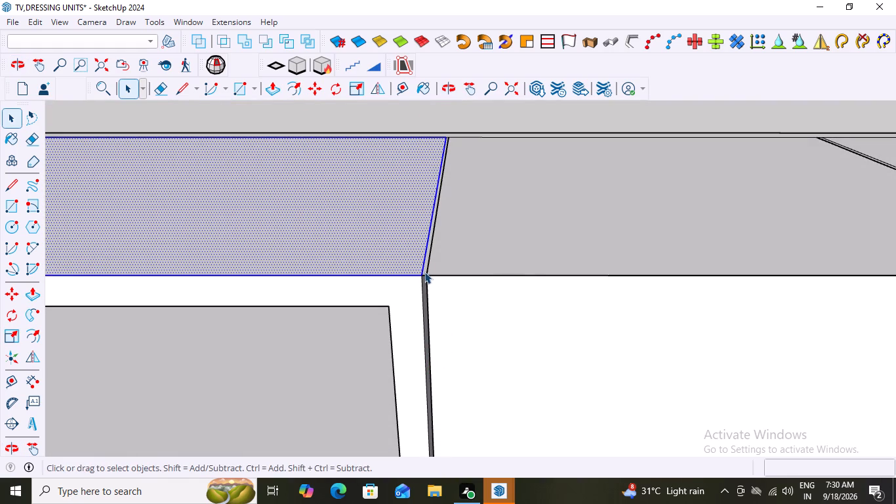
triple_click(424, 272)
left_click(424, 272)
scroll(424, 272, "down", 5)
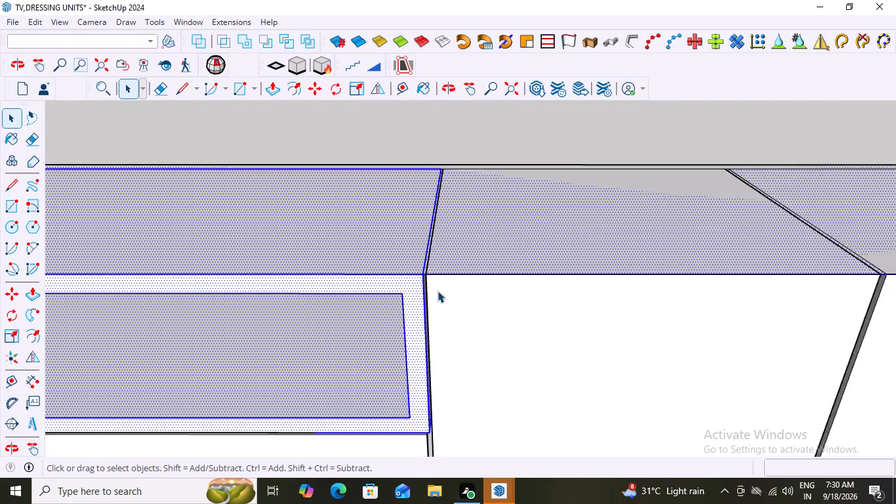
scroll(438, 291, "down", 15)
left_click(629, 217)
Check the top surface's connected geometry at the division between the two door sections, and clear the selection.
scroll(633, 354, "up", 3)
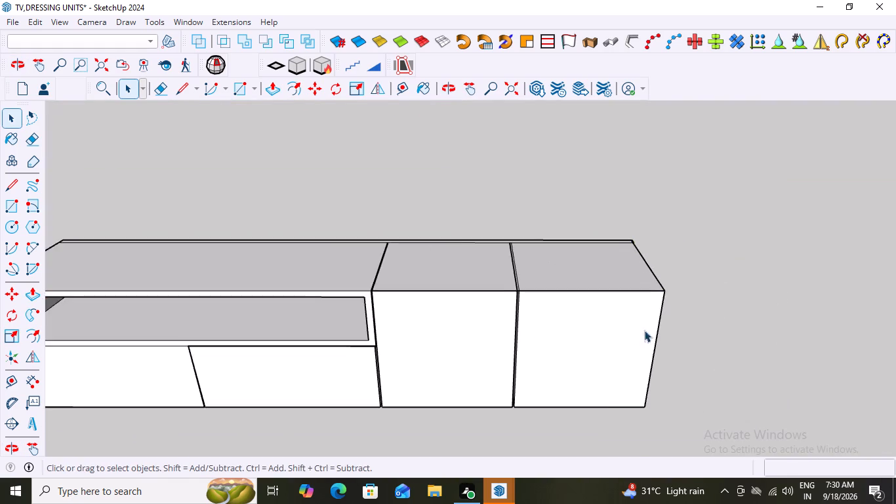
scroll(644, 330, "up", 6)
middle_click_drag(380, 295, 432, 261)
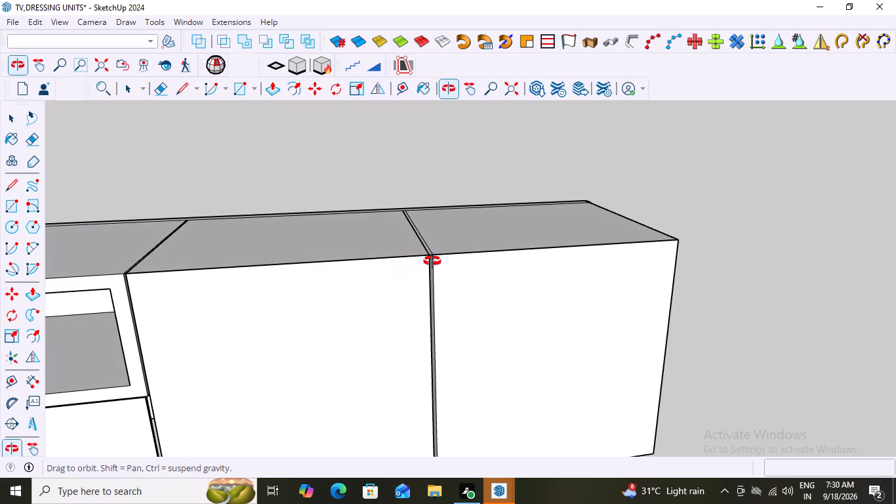
middle_click_drag(432, 261, 430, 274)
scroll(430, 274, "up", 12)
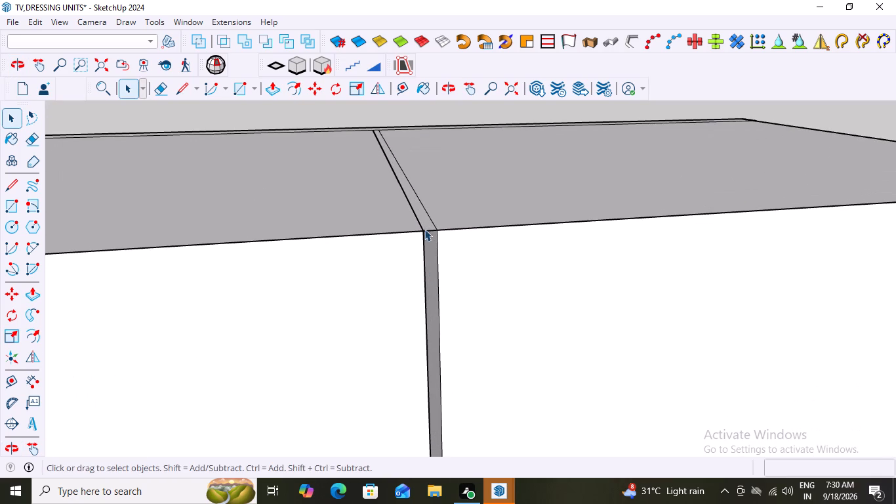
triple_click(424, 220)
left_click(424, 220)
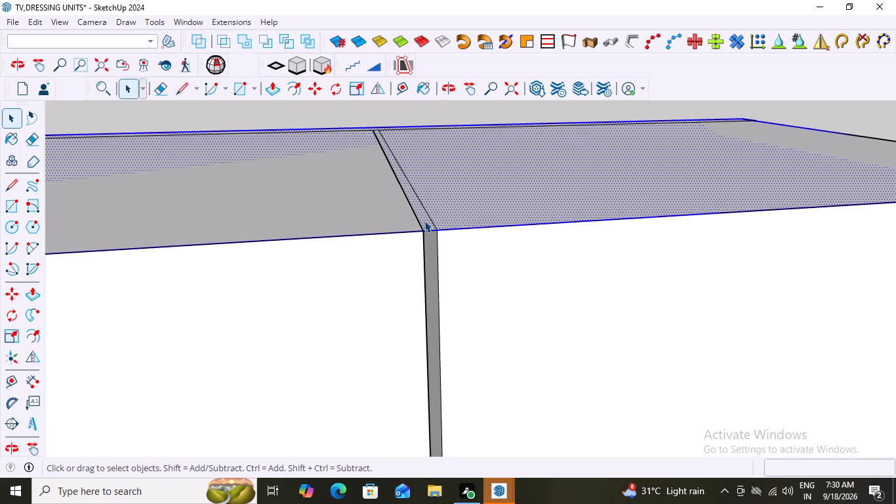
scroll(415, 287, "down", 20)
scroll(415, 287, "down", 4)
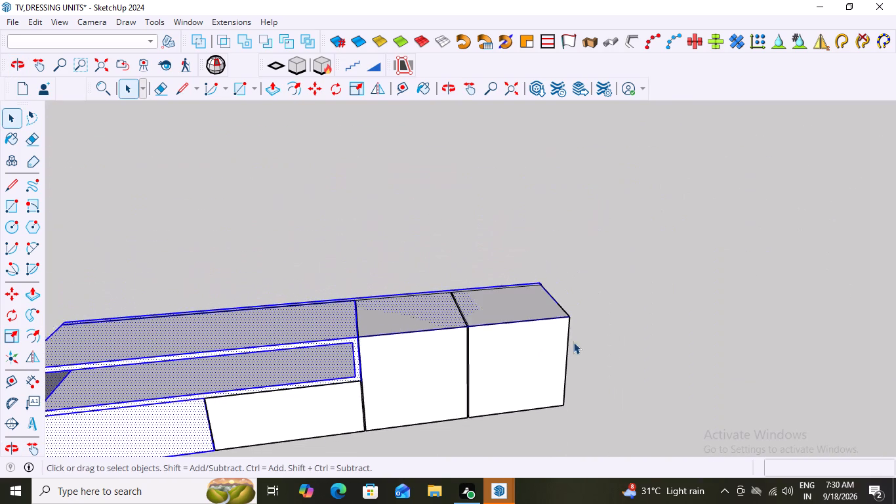
scroll(573, 342, "down", 1)
scroll(378, 358, "up", 1)
key("Escape")
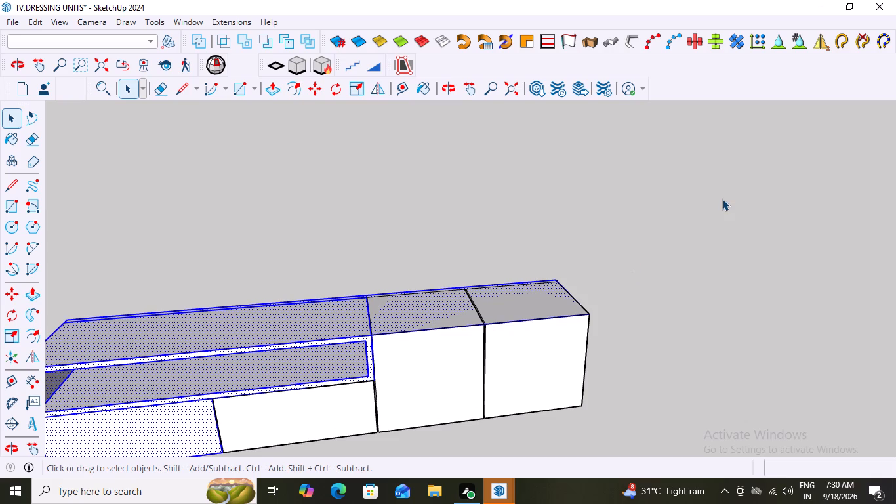
left_click(723, 199)
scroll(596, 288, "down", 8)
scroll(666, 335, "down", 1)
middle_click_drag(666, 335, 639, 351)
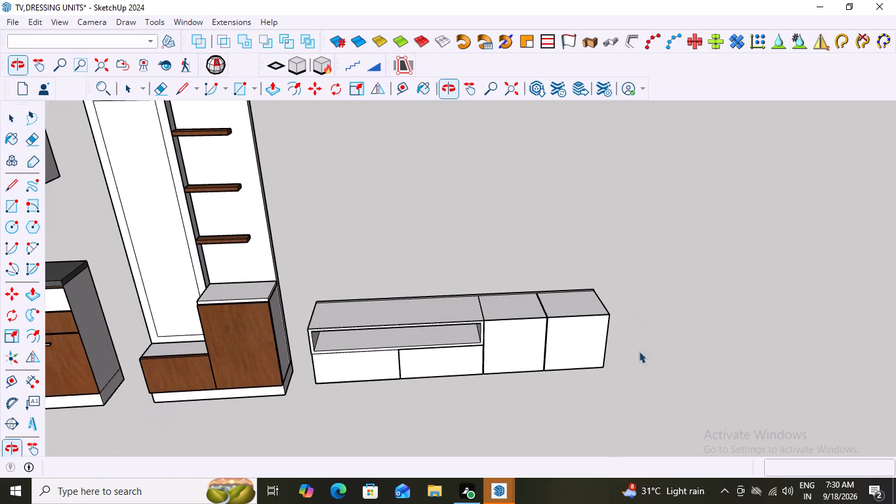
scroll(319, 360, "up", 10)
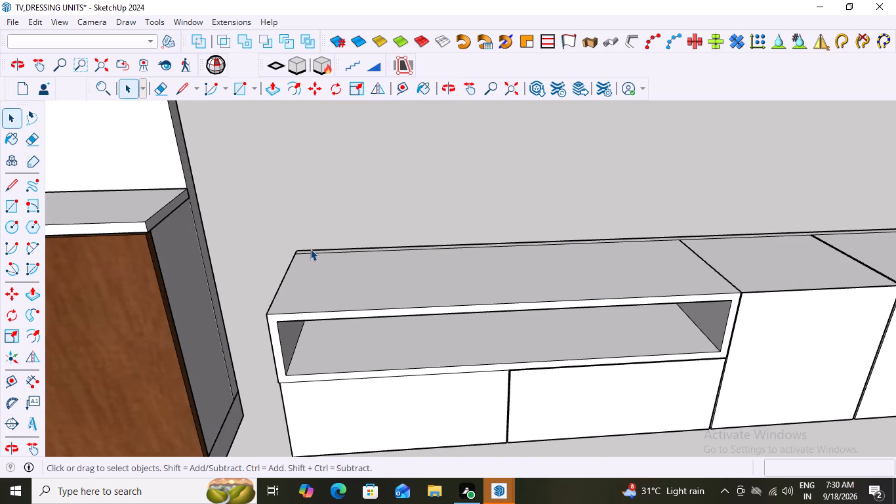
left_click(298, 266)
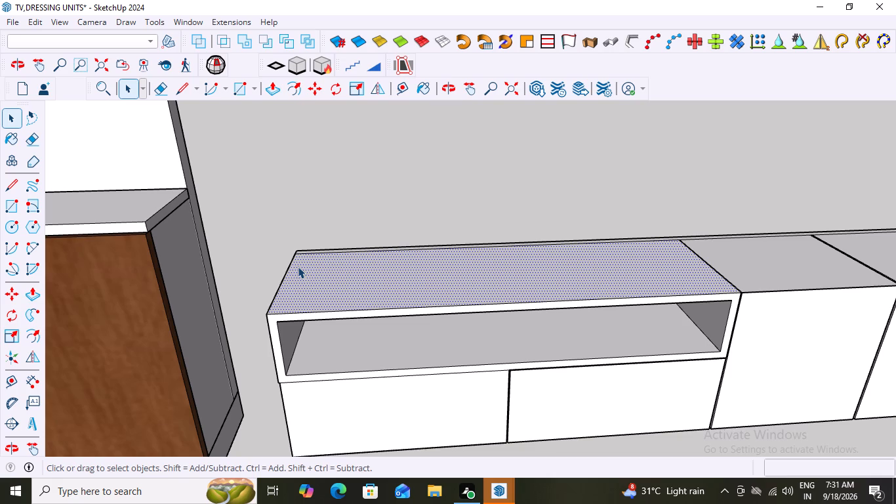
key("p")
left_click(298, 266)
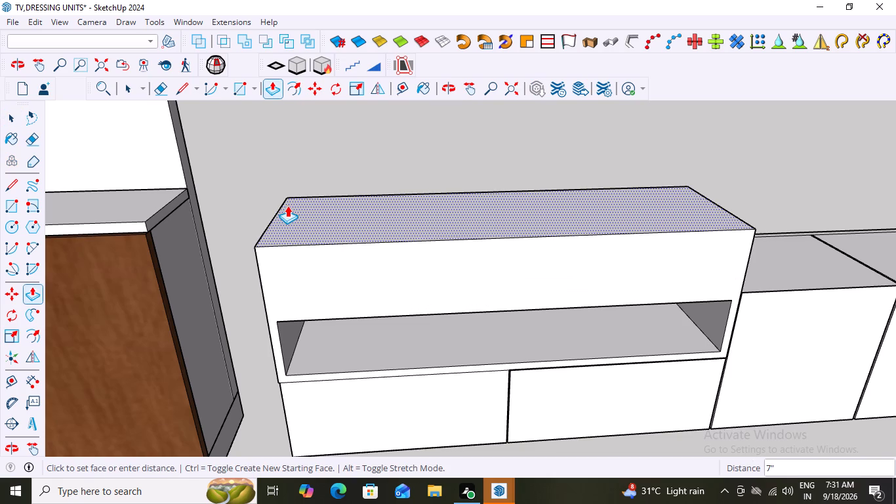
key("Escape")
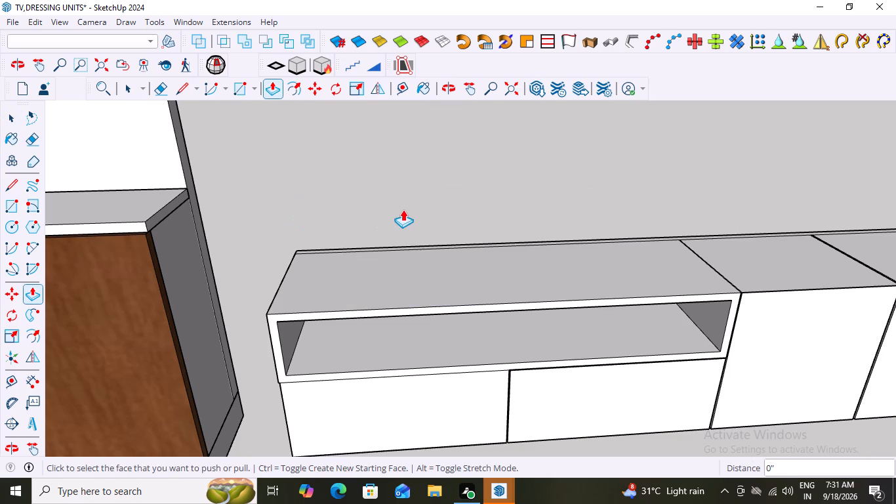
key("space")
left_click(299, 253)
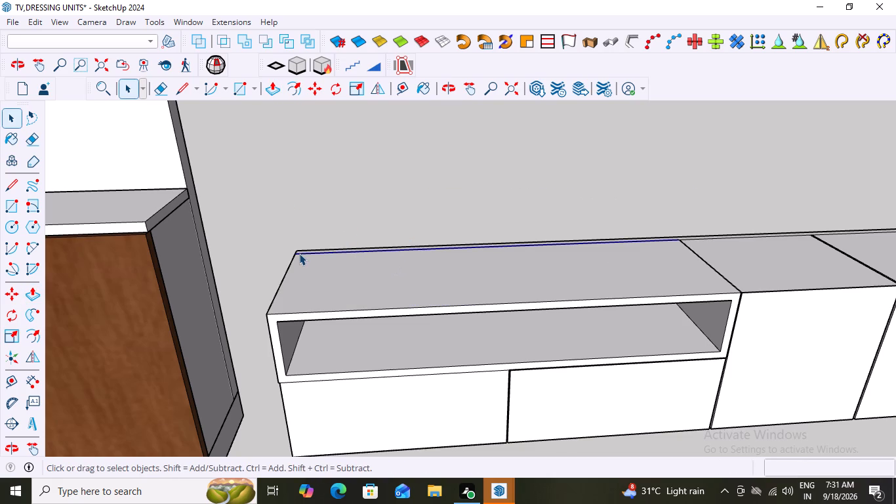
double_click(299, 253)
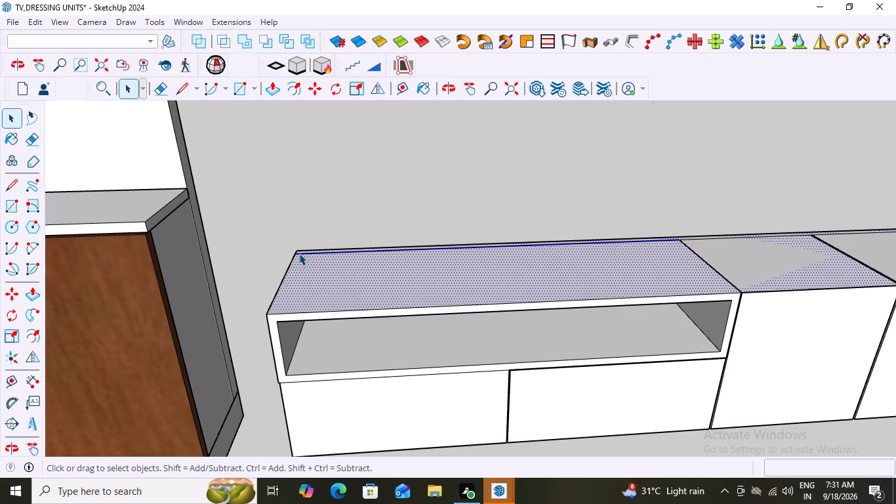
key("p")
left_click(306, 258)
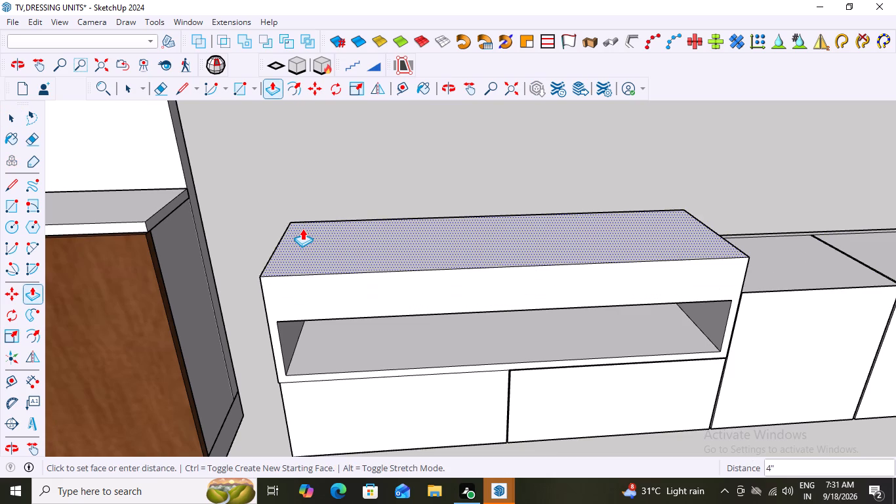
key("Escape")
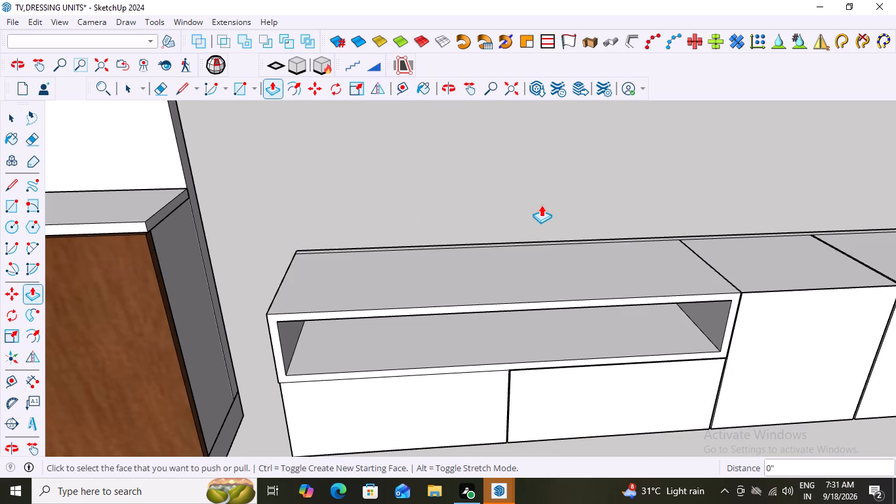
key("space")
Draw a rectangle about 7' by 1' 4" over the low cabinet's whole top, from the rear corner to the opposite front corner.
type("r")
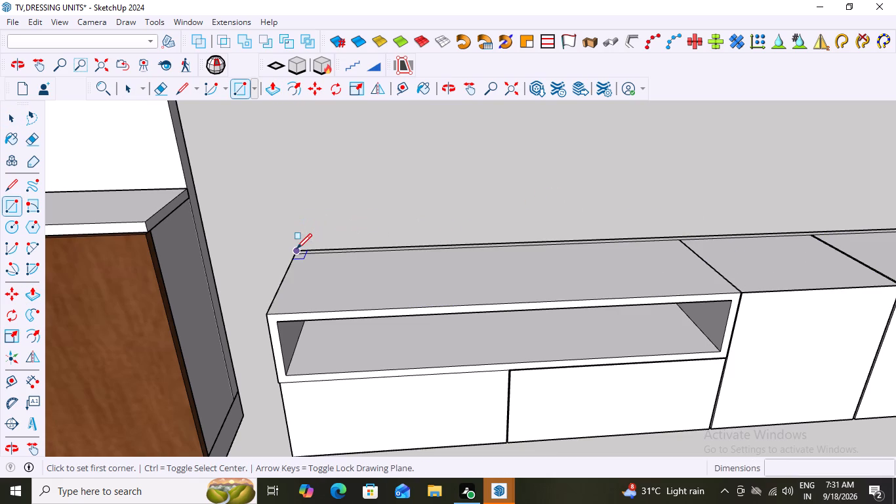
left_click(296, 249)
scroll(531, 305, "down", 11)
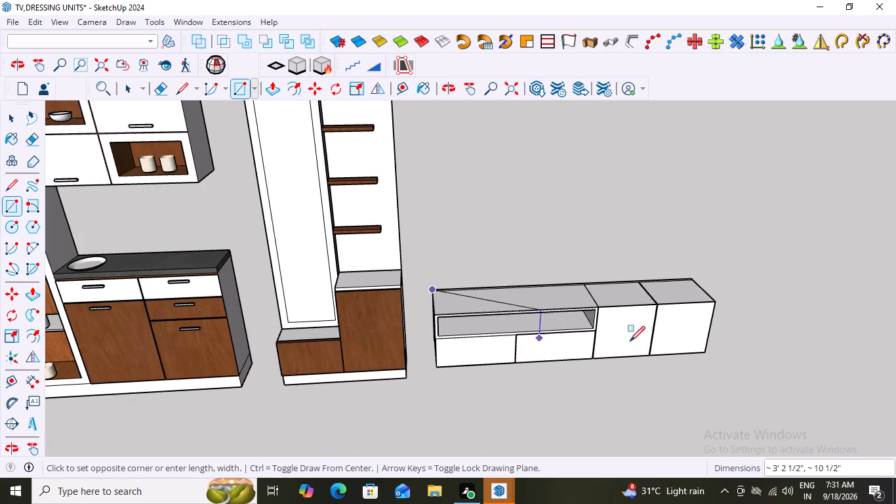
scroll(717, 299, "up", 7)
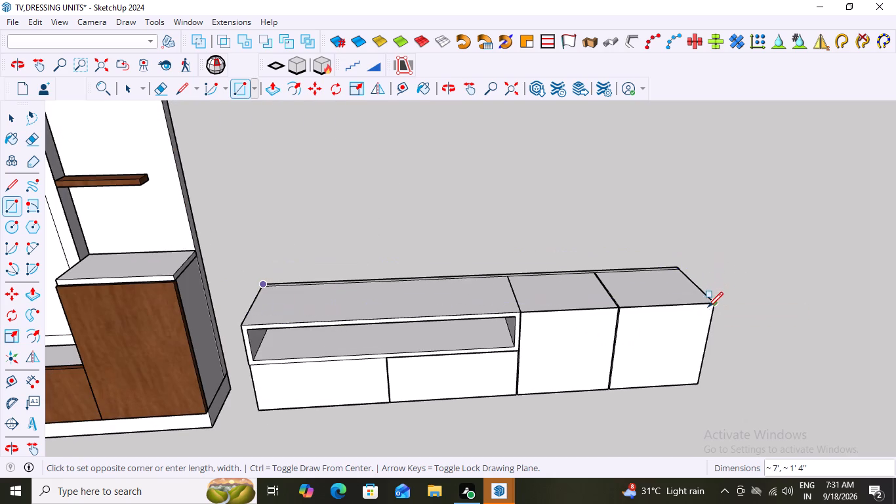
left_click(711, 305)
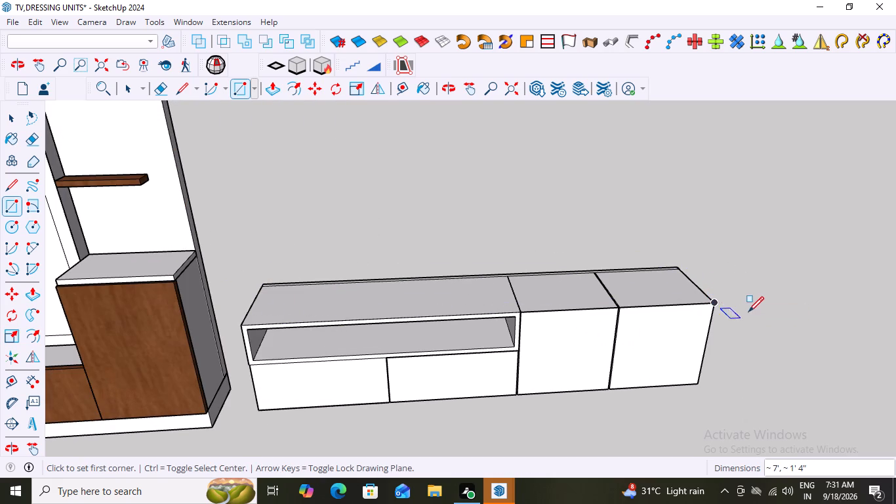
key("space")
Examine the low cabinet's top and front from a wider view and check which top face can be extruded.
scroll(359, 270, "down", 10)
scroll(428, 265, "down", 5)
middle_click_drag(333, 252, 367, 203)
scroll(367, 203, "up", 1)
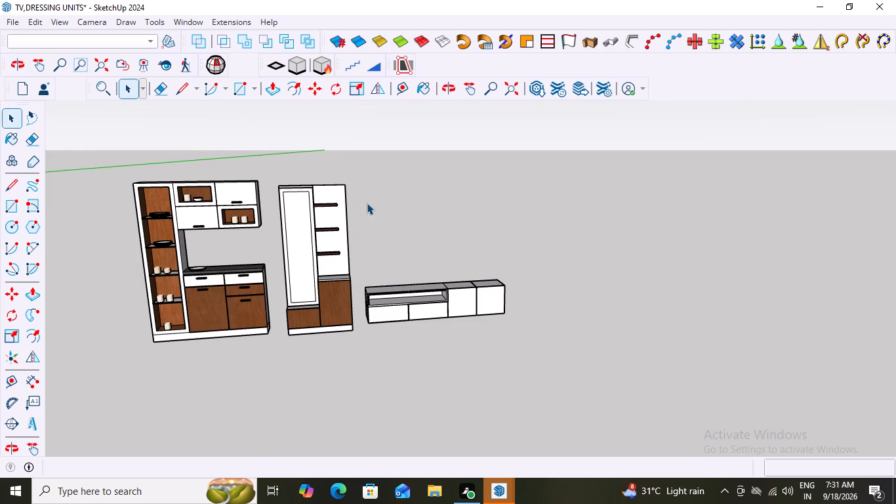
middle_click_drag(580, 249, 525, 271)
scroll(573, 253, "down", 1)
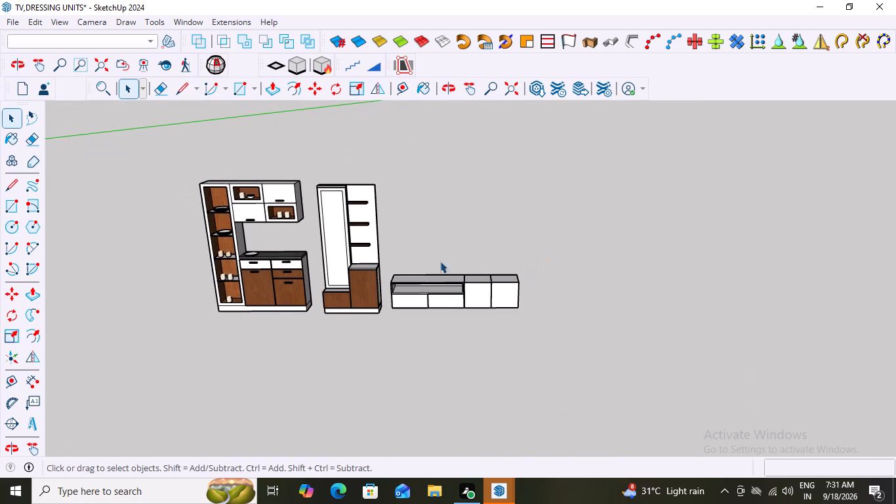
scroll(459, 264, "up", 7)
middle_click_drag(422, 296, 435, 338)
scroll(411, 318, "up", 3)
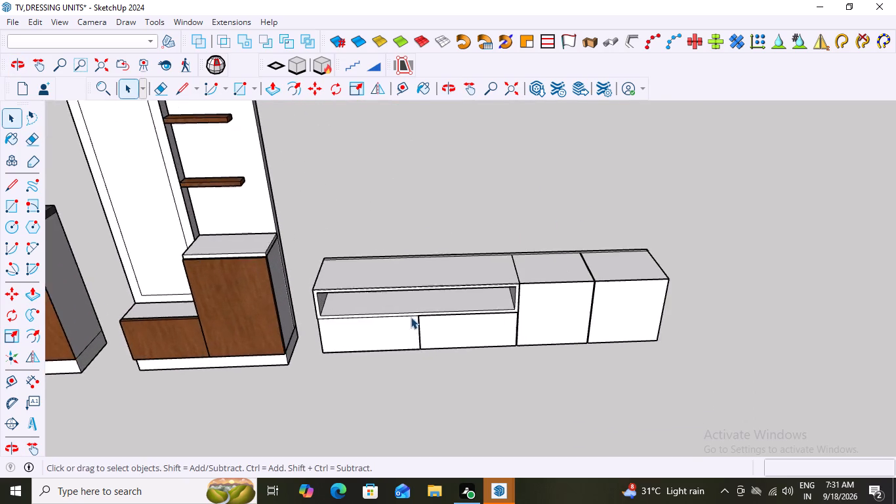
scroll(411, 317, "up", 3)
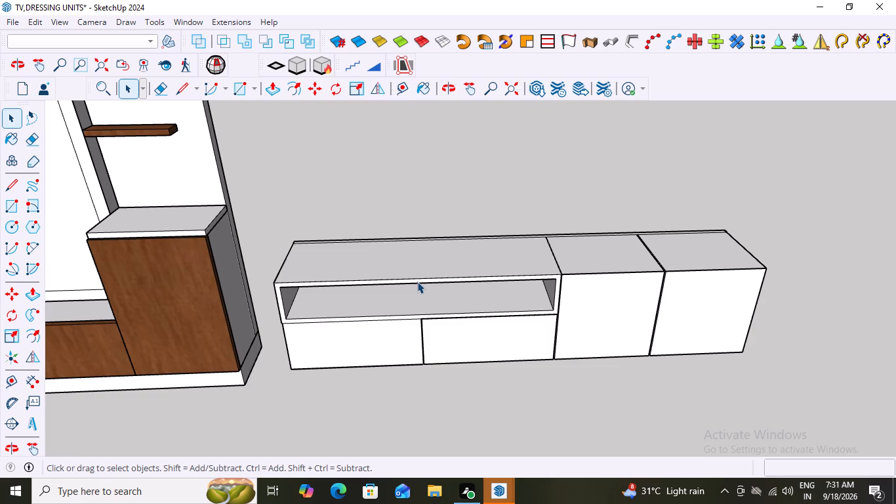
key("p")
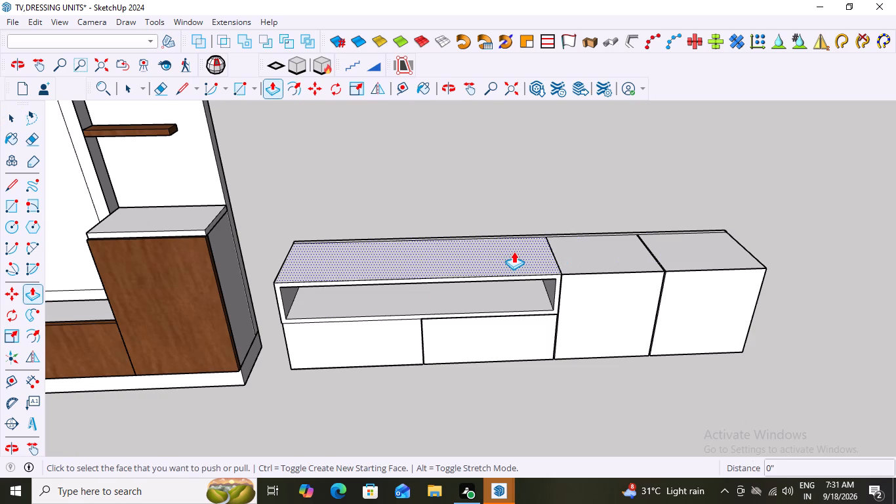
key("Escape")
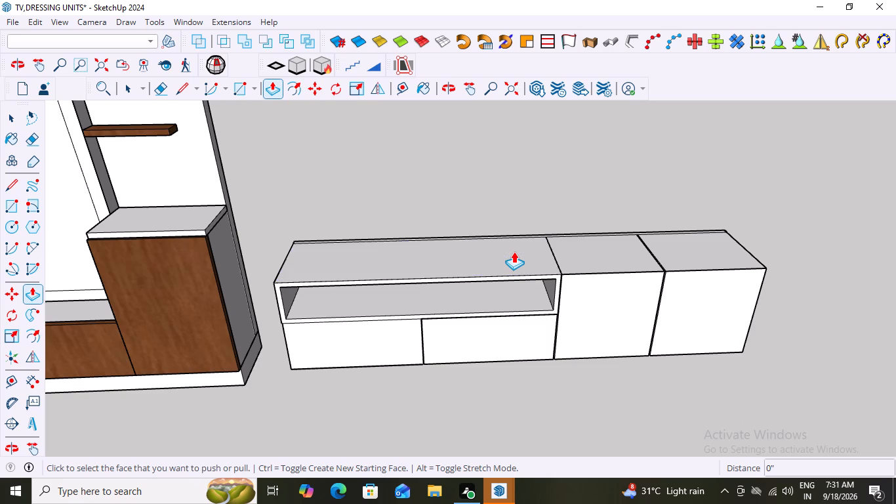
Redraw the rectangle of about 7' by 1' 4" over the low cabinet's top, from the rear corner to the opposite front corner.
key("r")
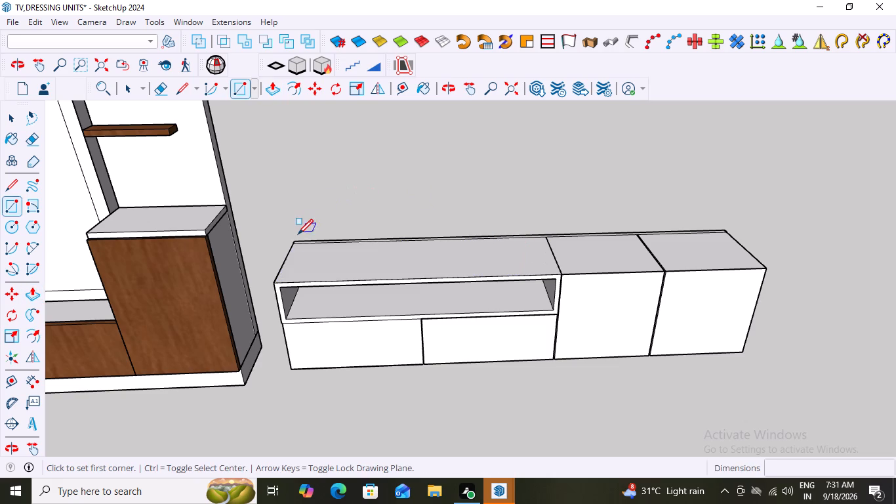
left_click(294, 239)
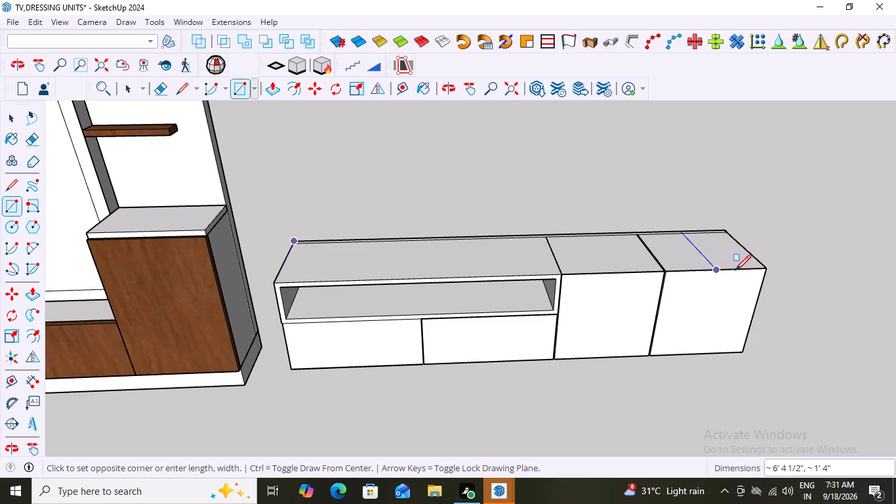
left_click(764, 267)
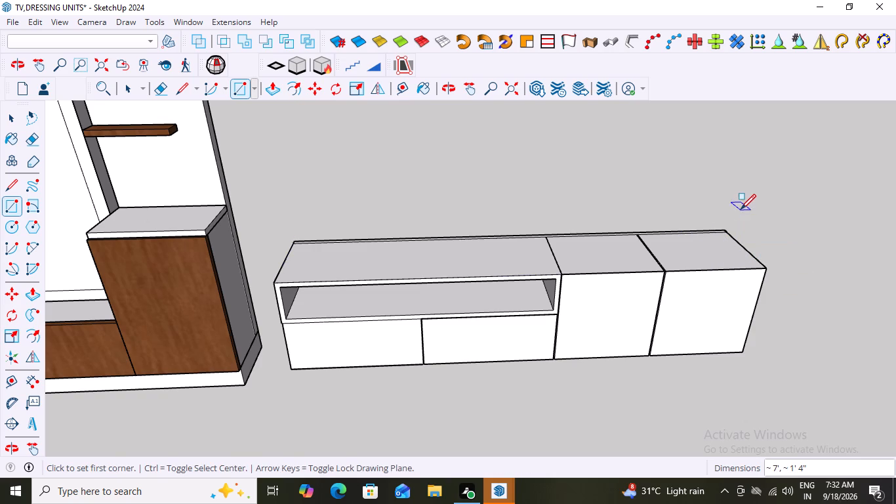
key("space")
Raise the L-shaped top face over the two tall door sections and along the rear strip by 1".
key("p")
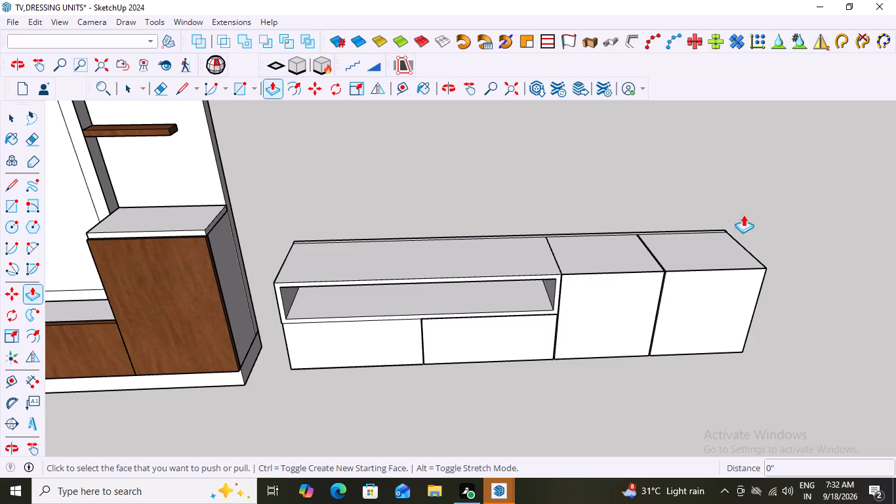
middle_click_drag(758, 207, 466, 170)
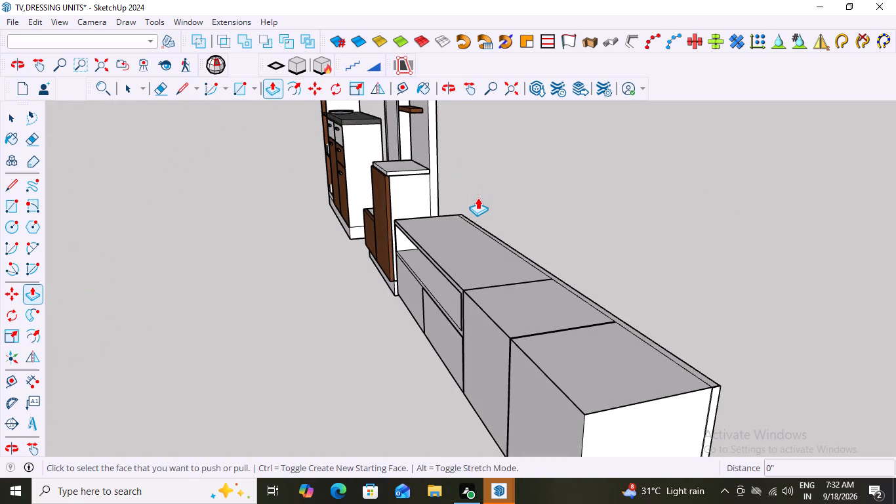
left_click(589, 402)
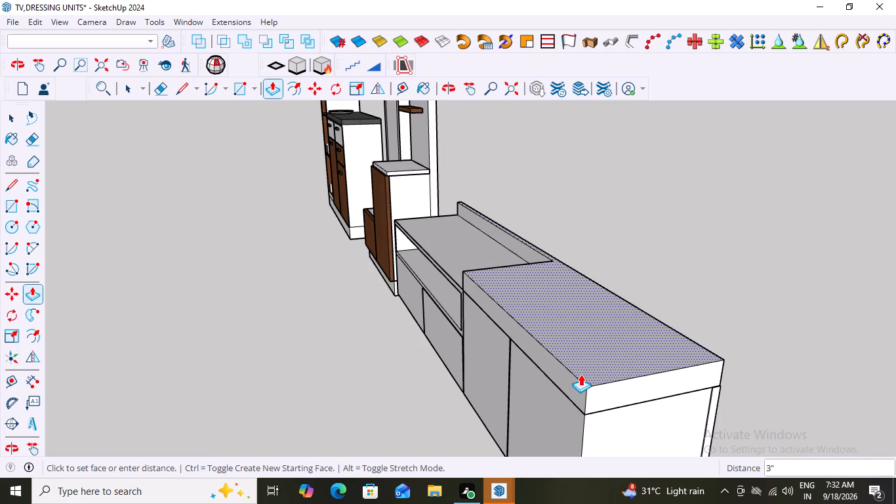
middle_click_drag(580, 374, 828, 319)
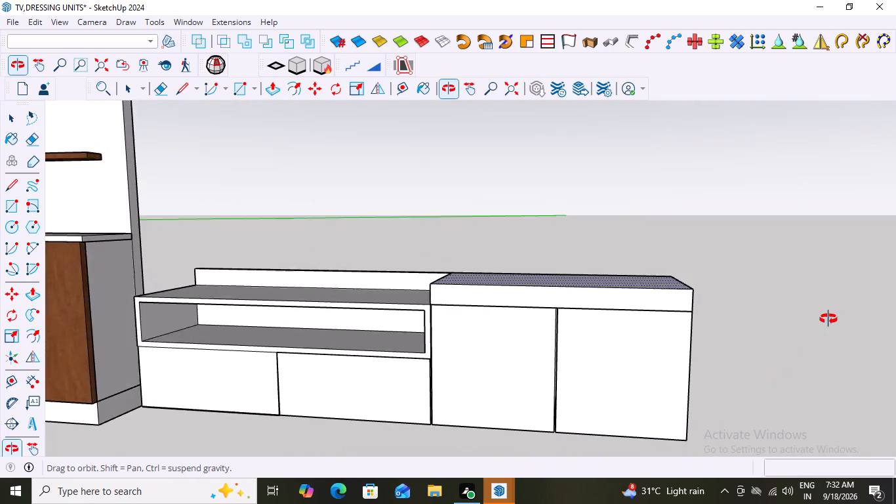
middle_click_drag(828, 319, 829, 319)
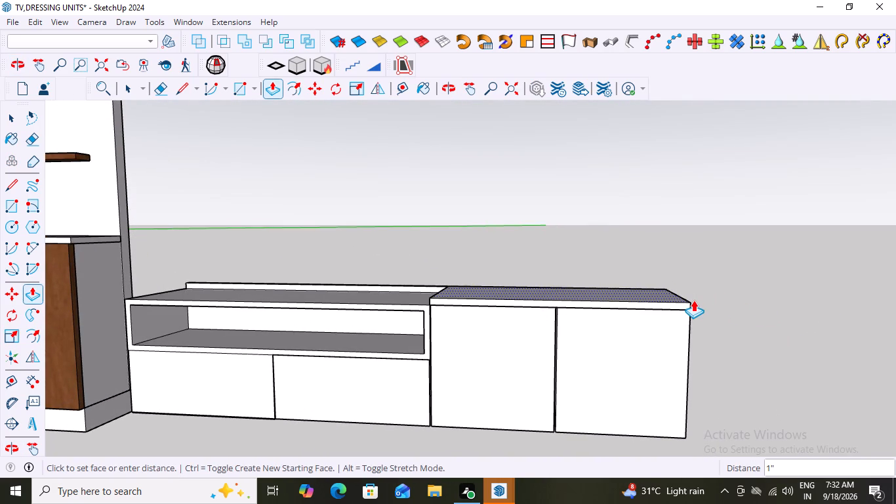
left_click(693, 300)
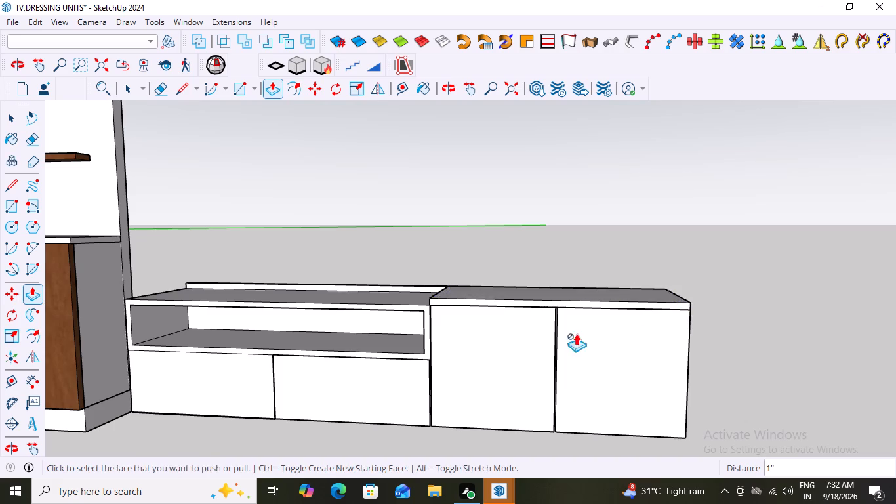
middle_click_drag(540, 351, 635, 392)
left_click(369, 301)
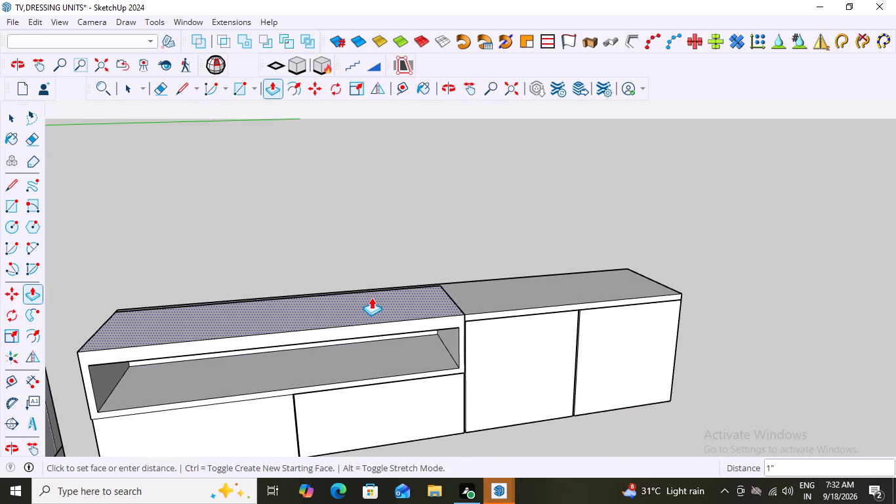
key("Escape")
Examine the height difference between the raised door-section top, the rear strip and the open compartment's top.
middle_click_drag(592, 216, 590, 256)
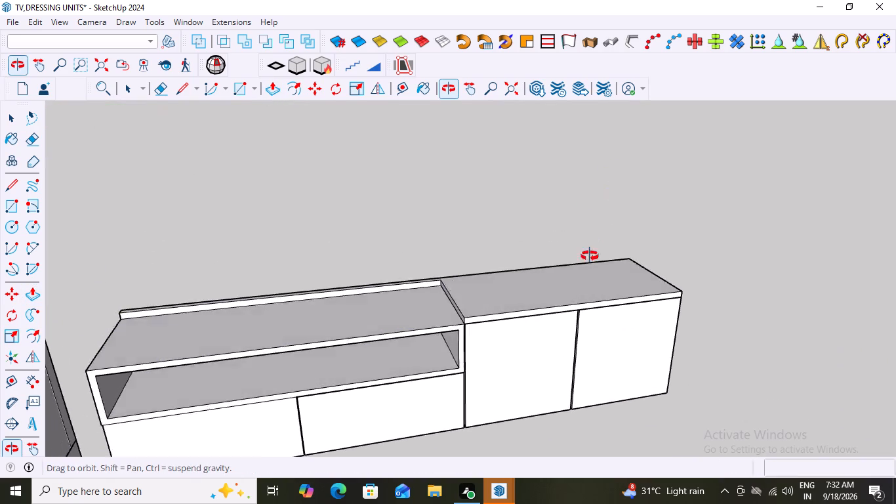
middle_click_drag(590, 256, 543, 394)
middle_click_drag(312, 364, 359, 344)
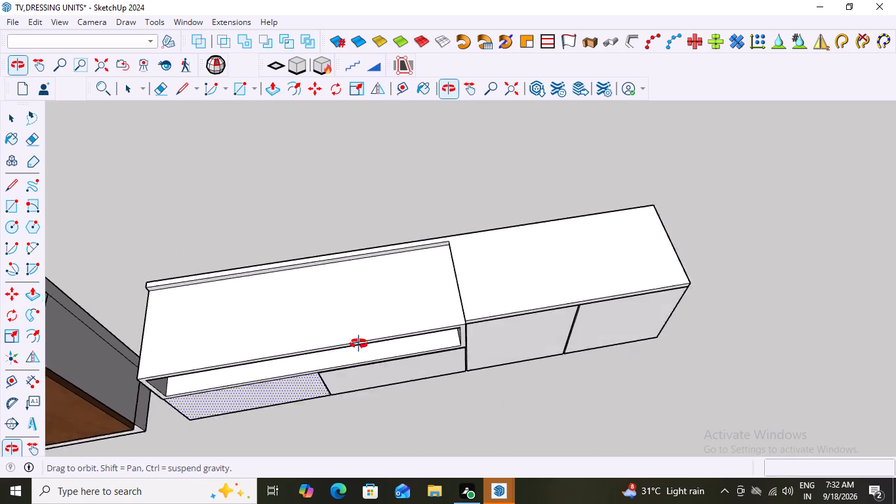
middle_click_drag(359, 344, 389, 211)
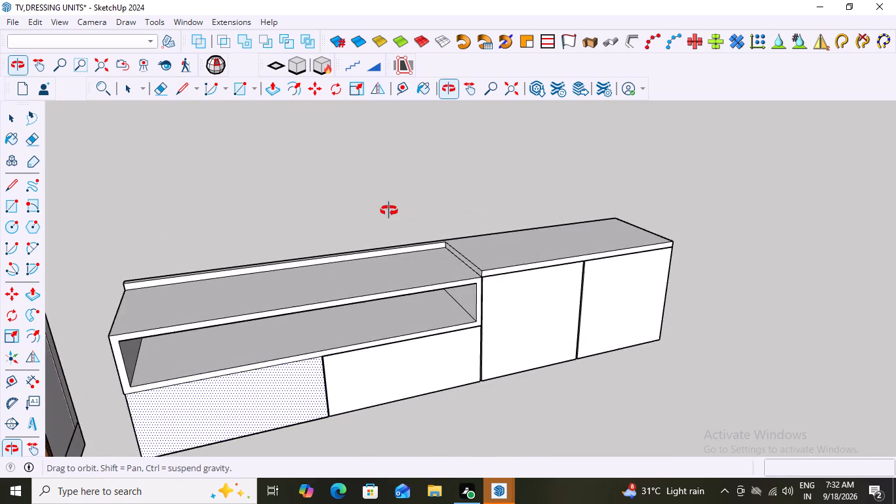
middle_click_drag(389, 211, 350, 301)
scroll(260, 371, "up", 3)
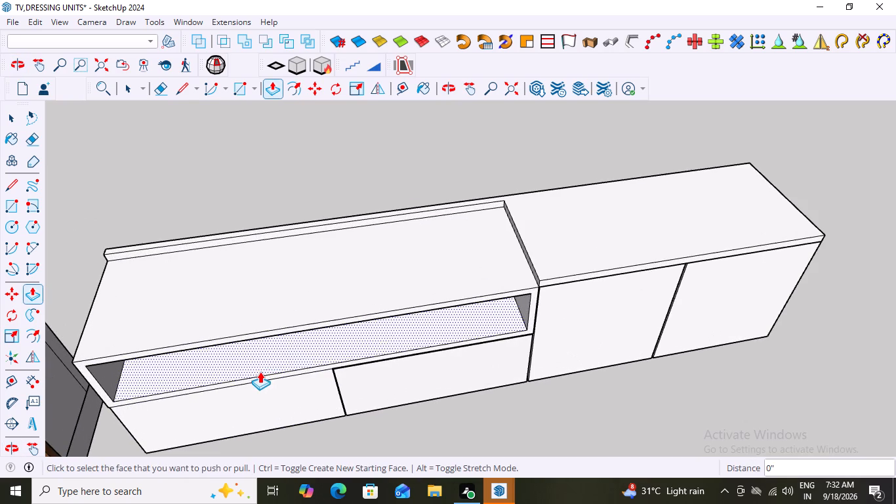
scroll(477, 295, "up", 2)
middle_click_drag(450, 364, 607, 325)
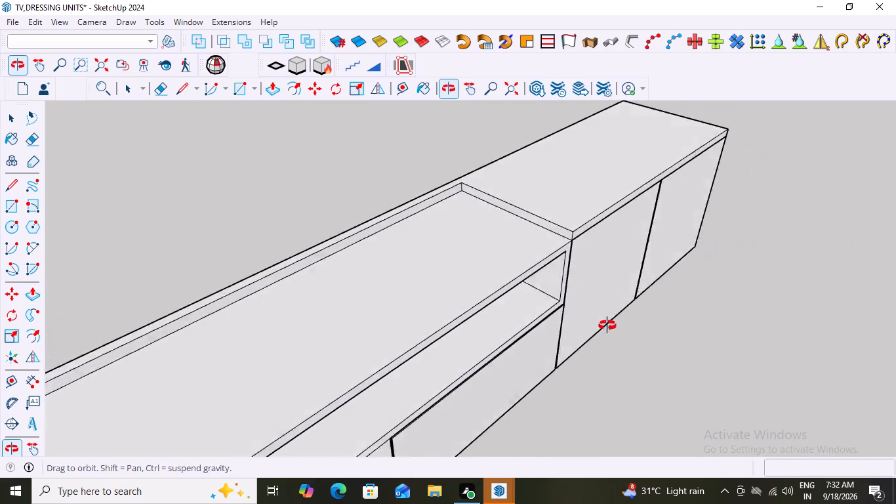
middle_click_drag(607, 325, 712, 297)
scroll(442, 268, "up", 1)
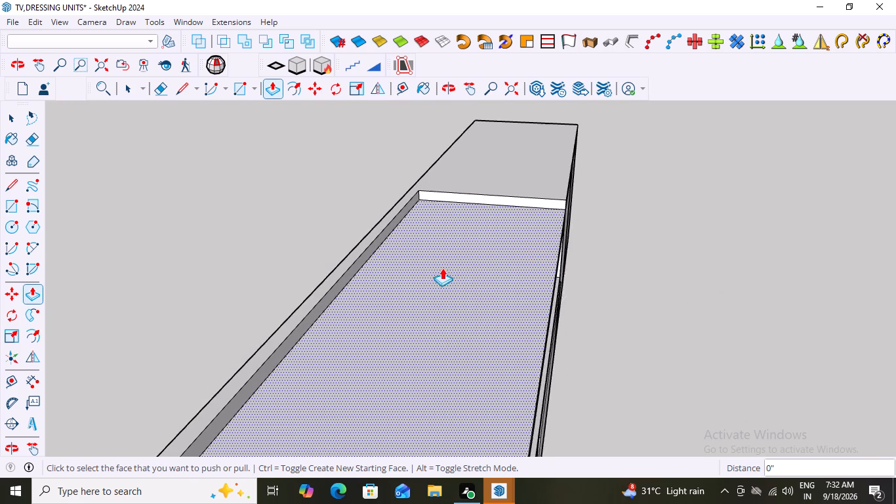
scroll(442, 268, "up", 1)
Extrude the rear strip's inner vertical face forward 1' 3" over the open compartment, flush with the cabinet's front edge.
key("space")
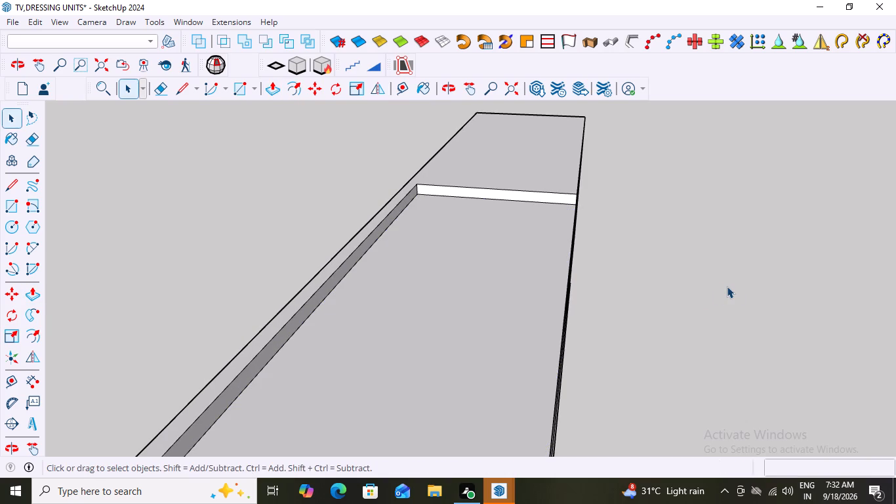
type("p")
left_click(403, 201)
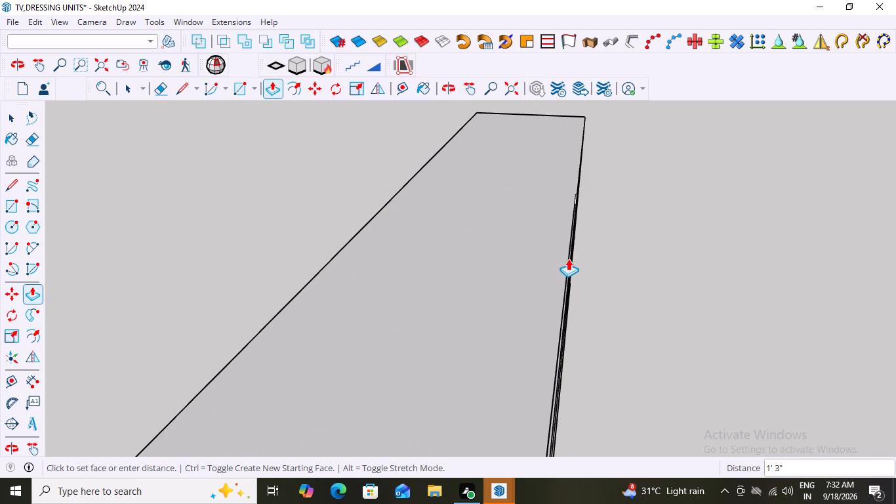
middle_click_drag(570, 262, 349, 214)
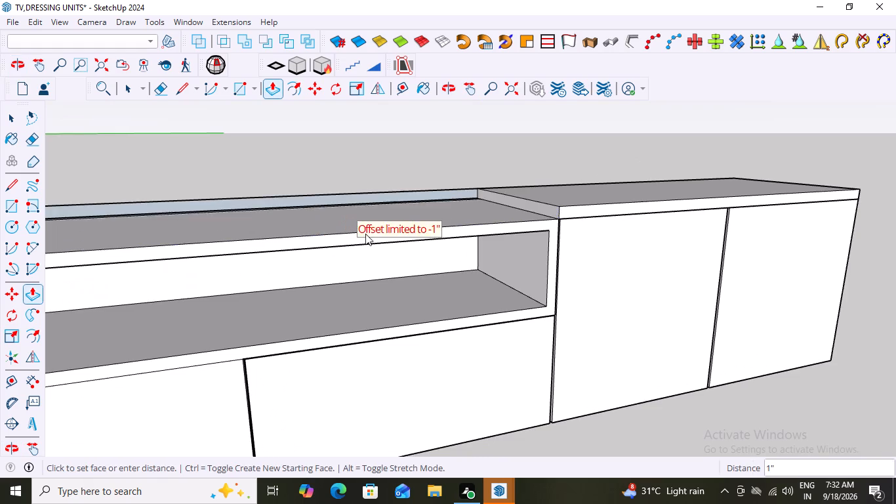
left_click(549, 210)
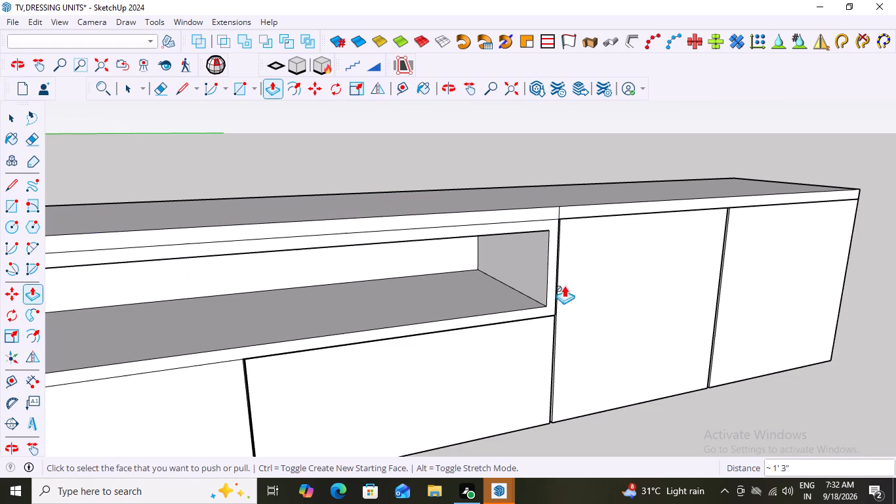
key("space")
left_click(596, 159)
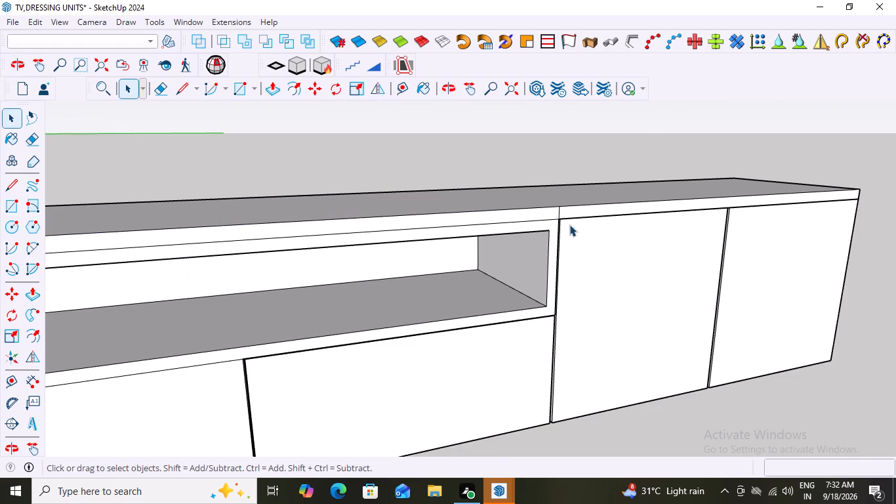
Delete the short vertical seam on the top's front edge between the open compartment and the tall door section.
scroll(569, 224, "down", 5)
middle_click_drag(537, 299, 470, 395)
scroll(583, 249, "up", 2)
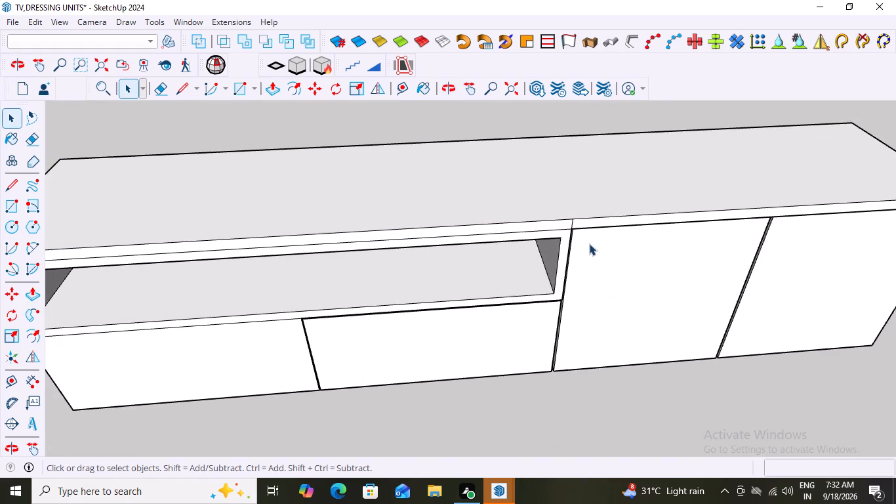
scroll(589, 243, "up", 3)
middle_click_drag(581, 232, 569, 156)
scroll(574, 177, "up", 8)
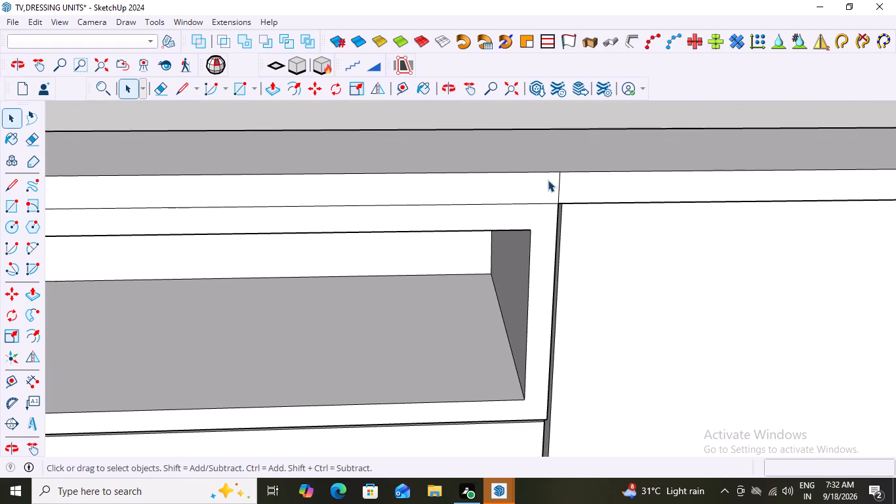
left_click(558, 187)
left_click(558, 187)
left_click(558, 187)
key("Delete")
Examine the low cabinet's top, fronts and open compartment from several angles and alongside the neighbouring units.
scroll(558, 187, "down", 14)
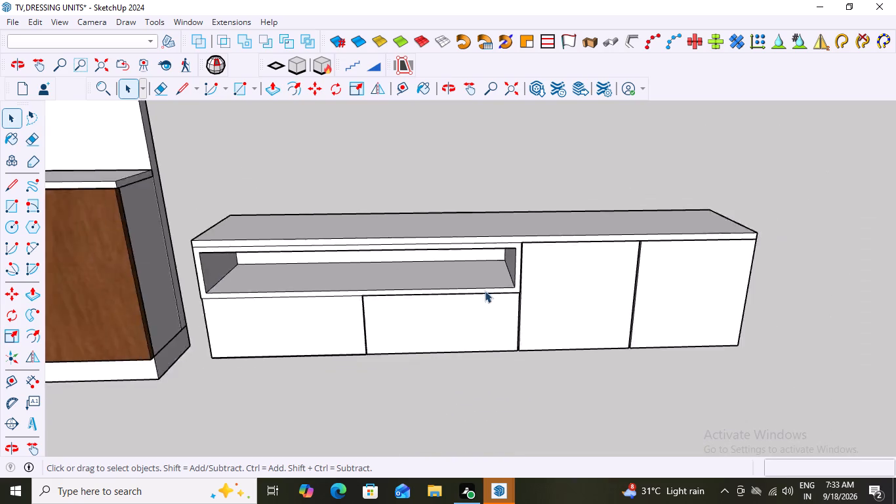
scroll(485, 291, "down", 4)
left_click(663, 150)
middle_click_drag(491, 241, 638, 222)
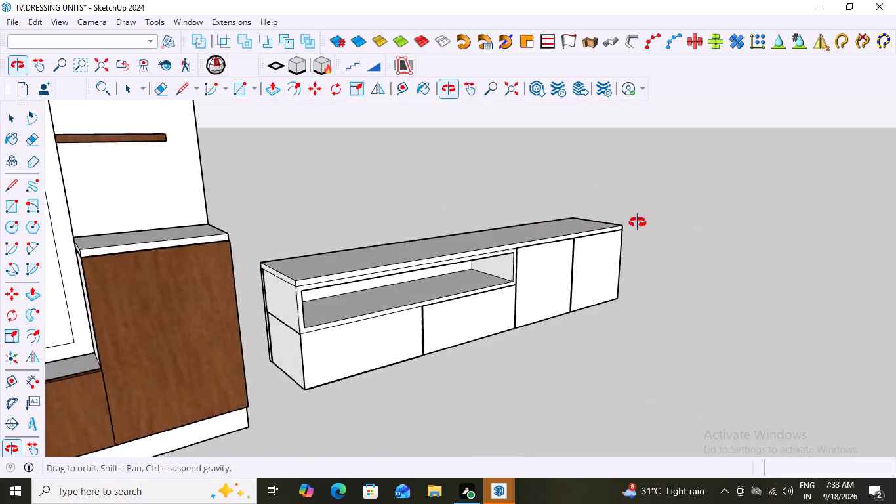
middle_click_drag(638, 222, 477, 259)
double_click(538, 161)
left_click(538, 161)
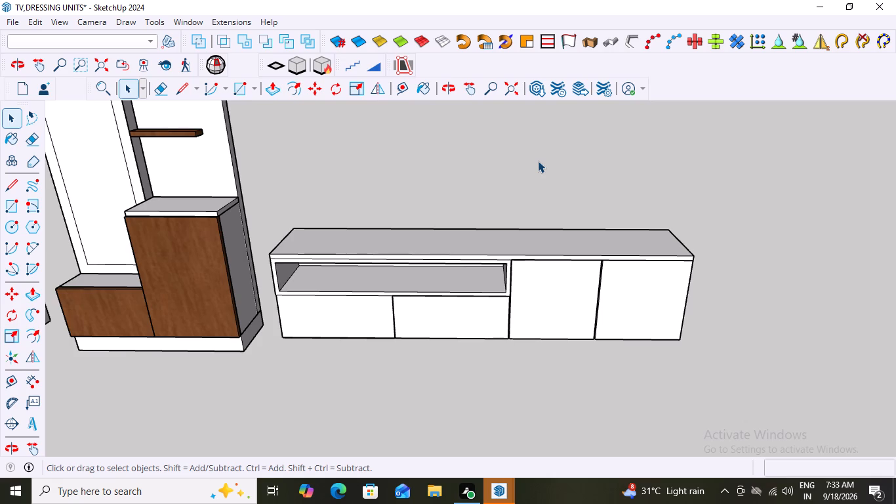
scroll(538, 161, "down", 14)
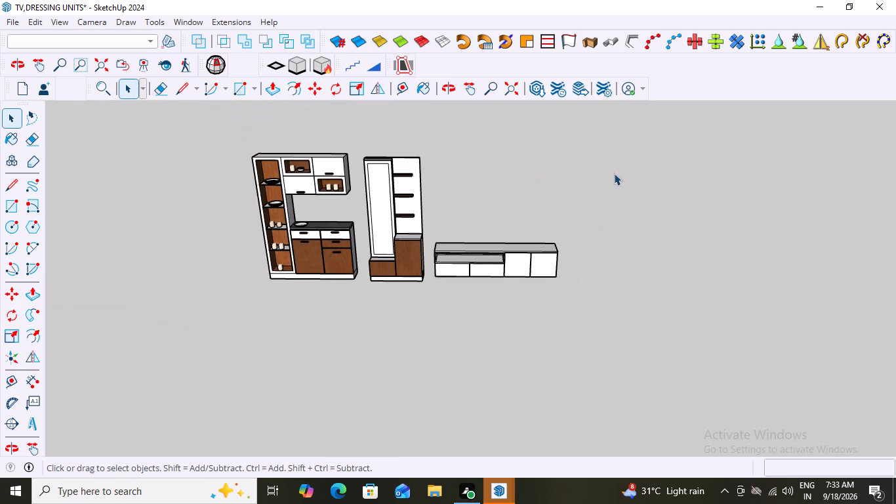
left_click(602, 184)
middle_click_drag(513, 276, 523, 209)
scroll(509, 263, "up", 4)
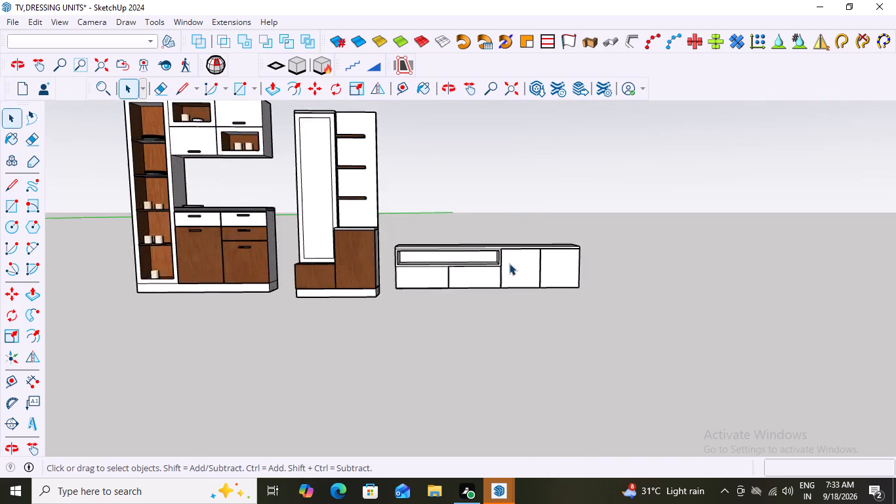
scroll(509, 263, "up", 12)
middle_click_drag(458, 226, 305, 300)
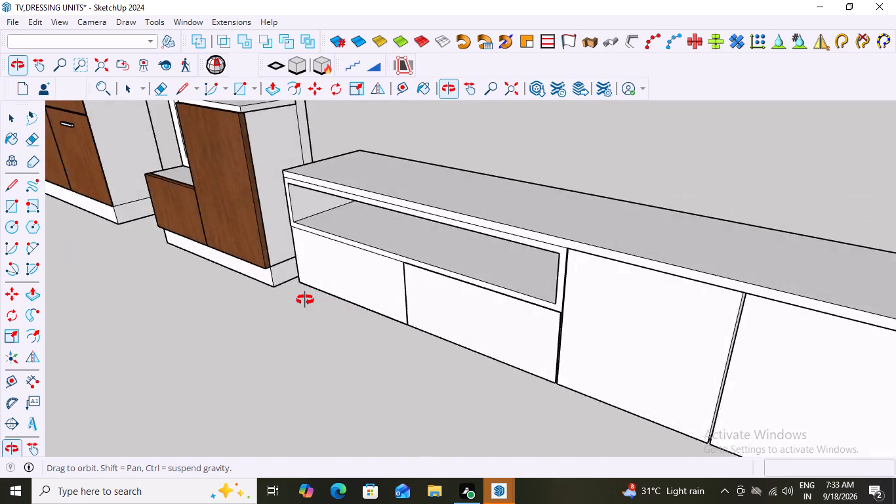
middle_click_drag(305, 300, 511, 287)
scroll(514, 287, "down", 7)
middle_click_drag(452, 271, 412, 196)
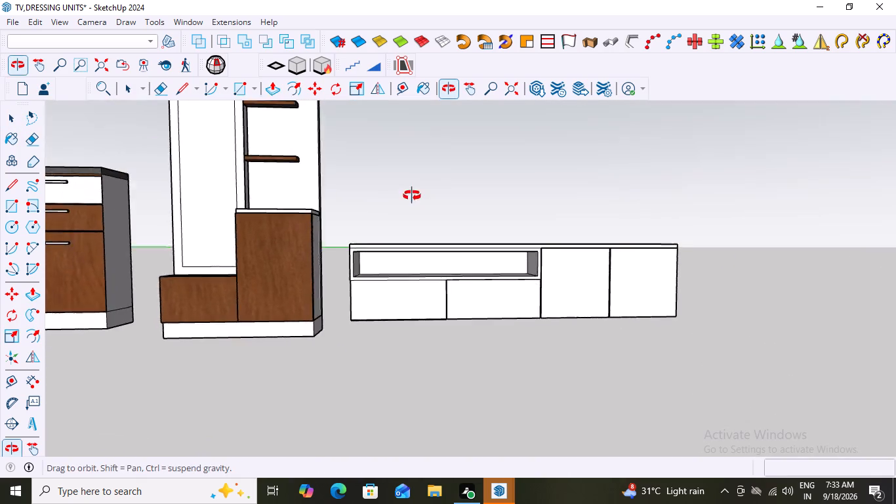
middle_click_drag(412, 196, 419, 194)
scroll(420, 279, "up", 7)
middle_click_drag(433, 264, 437, 337)
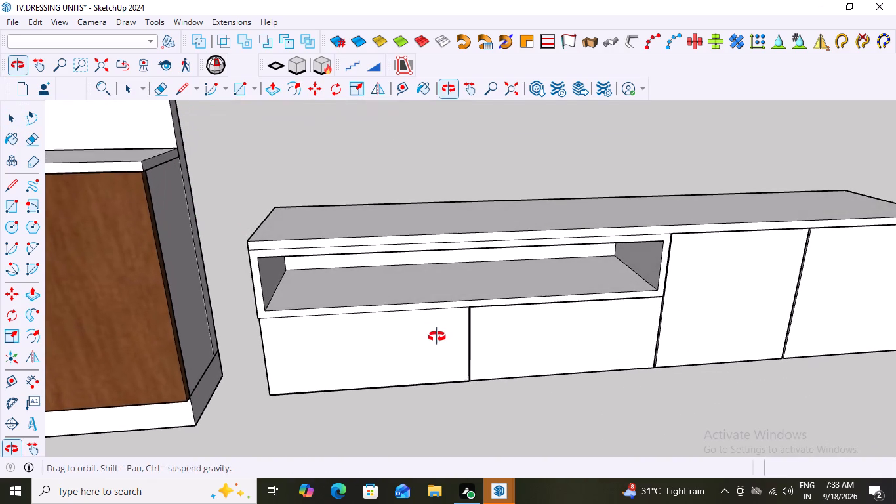
middle_click_drag(437, 337, 437, 337)
scroll(316, 283, "up", 3)
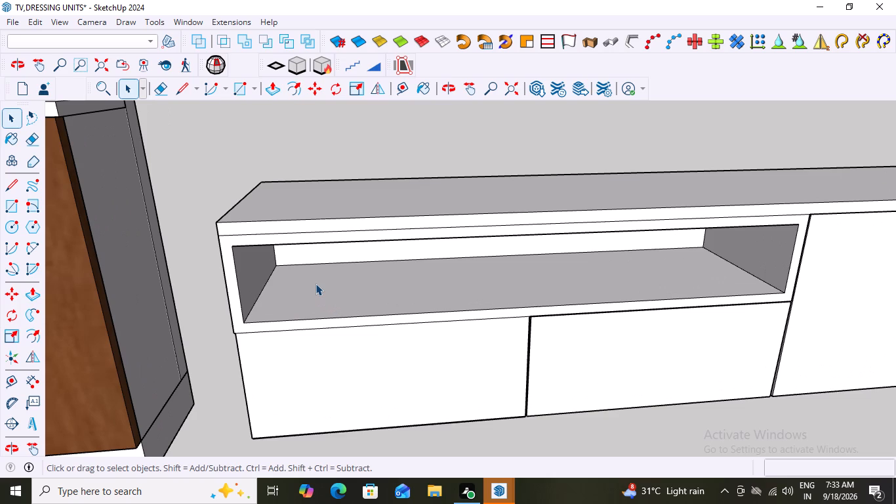
middle_click_drag(405, 234, 233, 134)
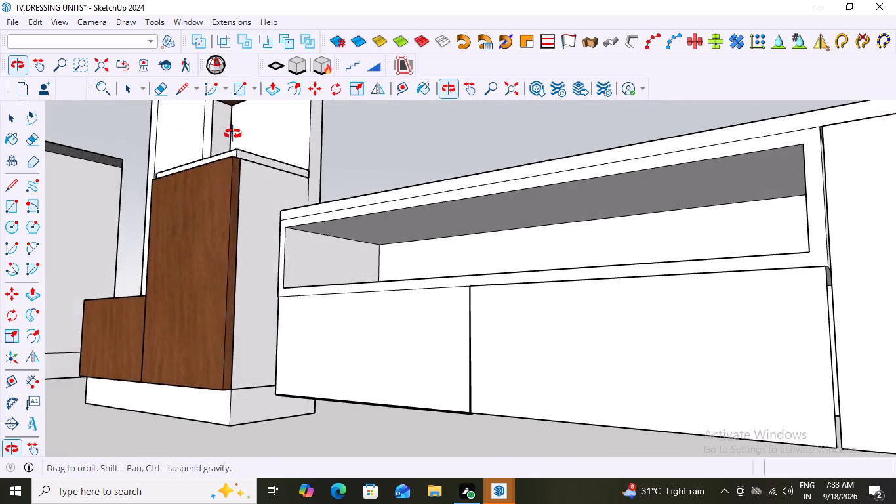
middle_click_drag(233, 134, 218, 147)
middle_click_drag(397, 240, 397, 262)
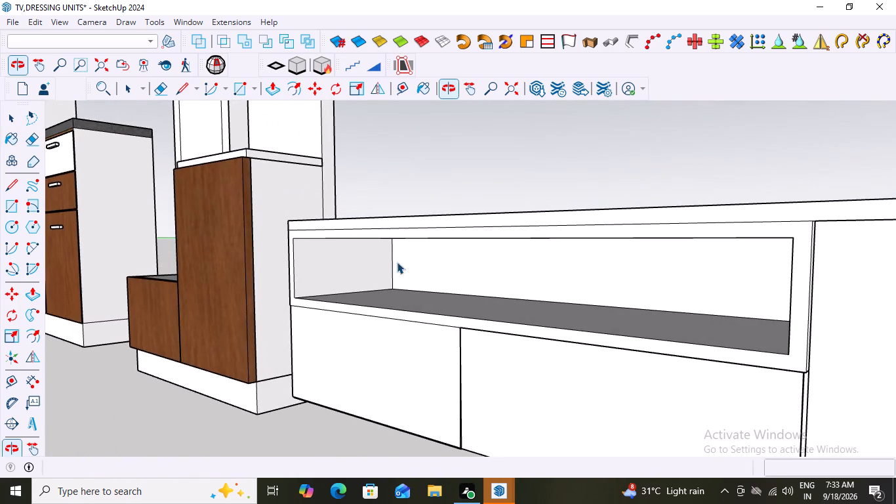
scroll(418, 293, "up", 2)
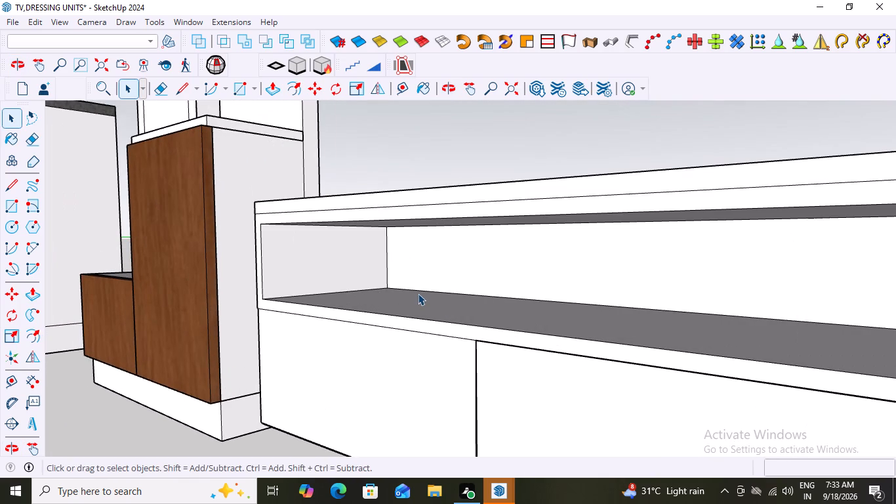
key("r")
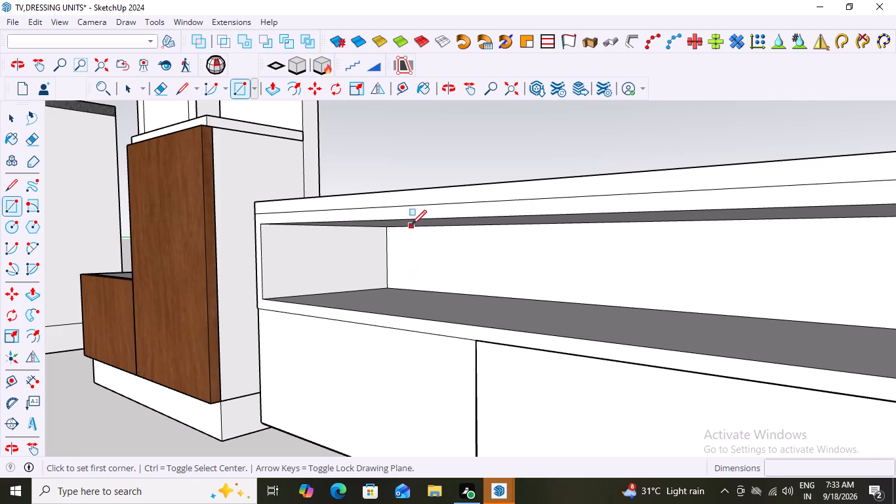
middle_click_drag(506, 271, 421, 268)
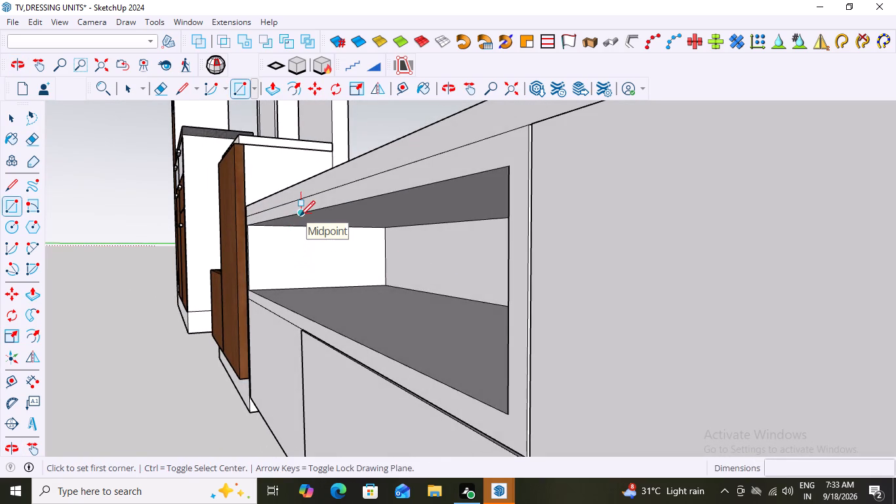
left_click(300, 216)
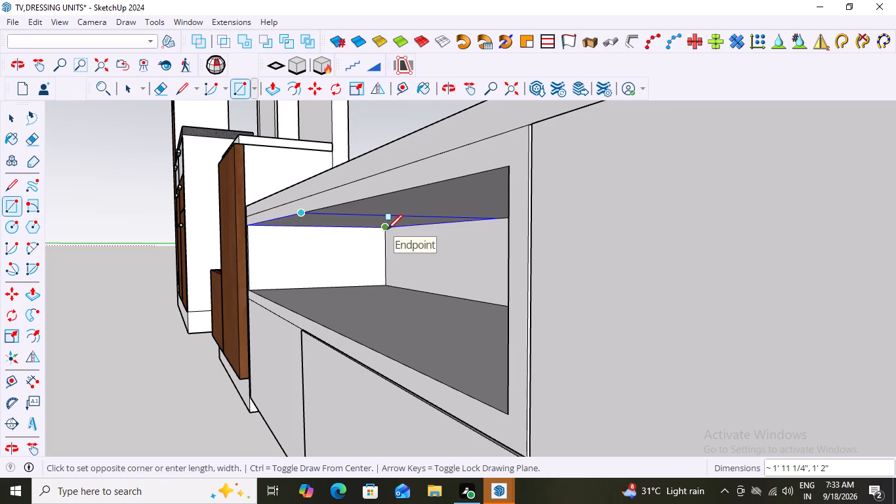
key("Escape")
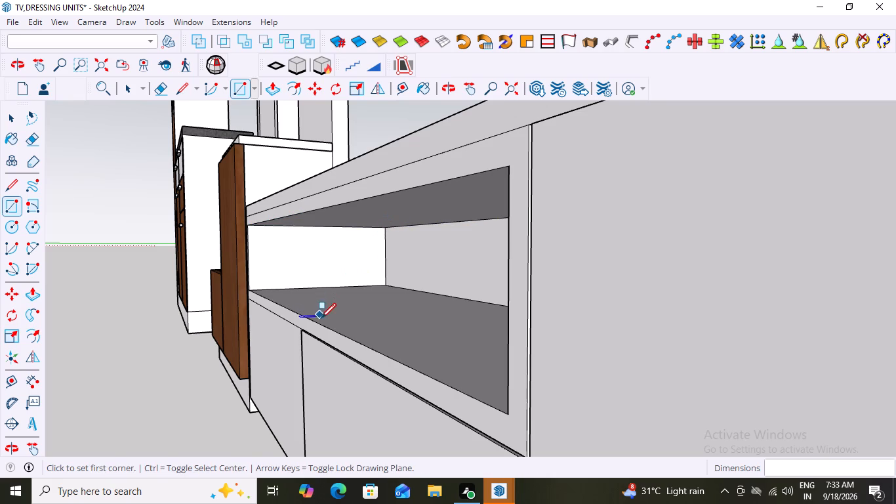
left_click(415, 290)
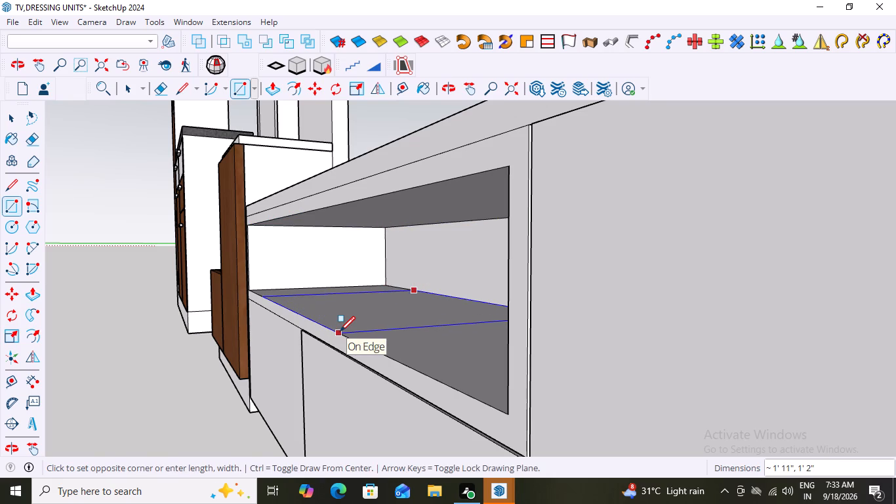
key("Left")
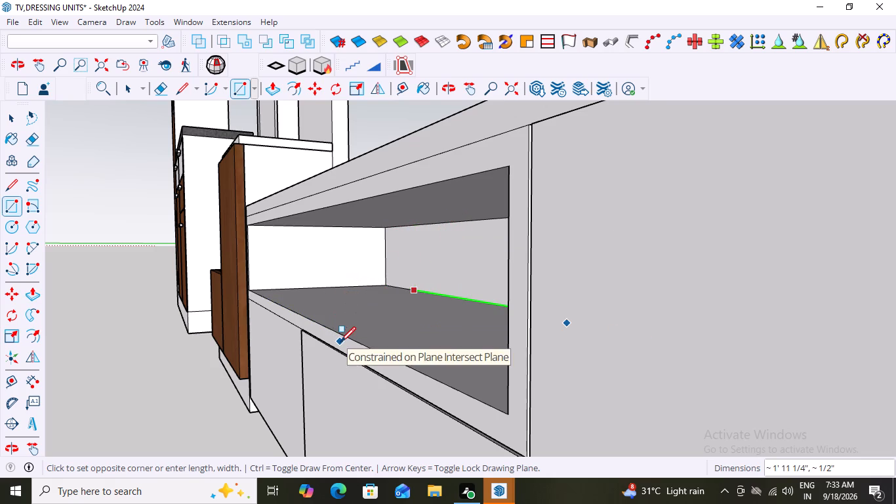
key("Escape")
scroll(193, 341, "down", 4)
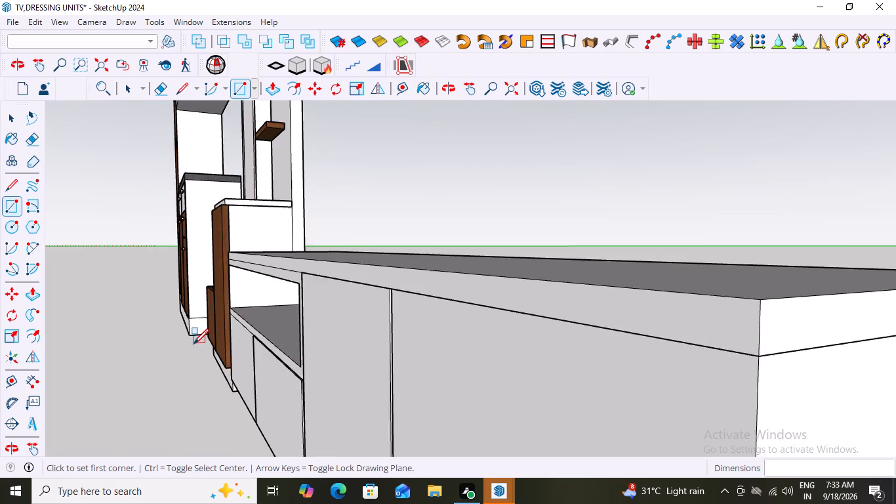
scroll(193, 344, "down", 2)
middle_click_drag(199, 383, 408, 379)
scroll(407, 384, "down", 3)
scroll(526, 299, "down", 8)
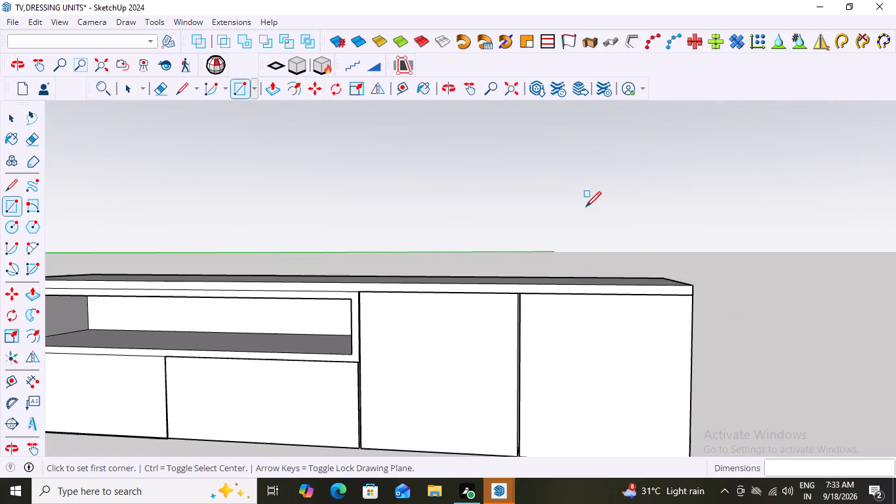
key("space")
Extrude the recessed underside face behind the lower drawer fronts down 10", flush with the low cabinet's bottom.
middle_click_drag(277, 293, 350, 120)
scroll(345, 122, "up", 1)
middle_click_drag(350, 120, 361, 117)
scroll(390, 201, "up", 3)
middle_click_drag(284, 287, 492, 308)
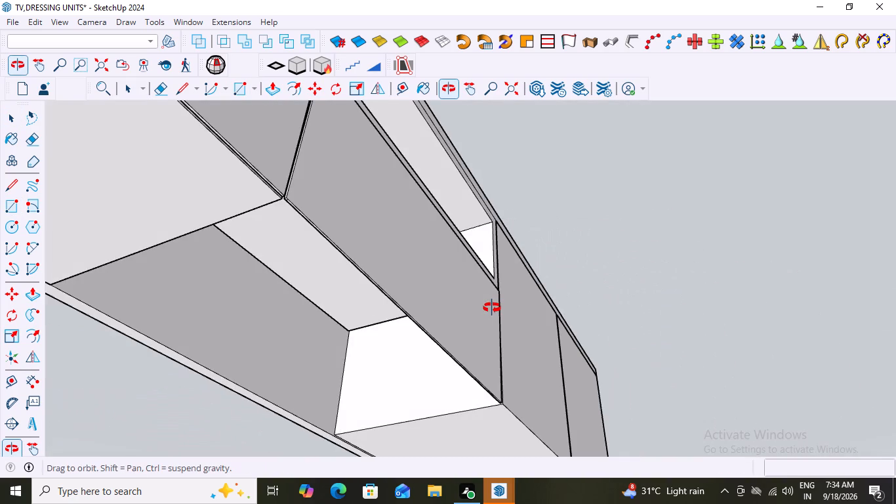
middle_click_drag(492, 308, 310, 163)
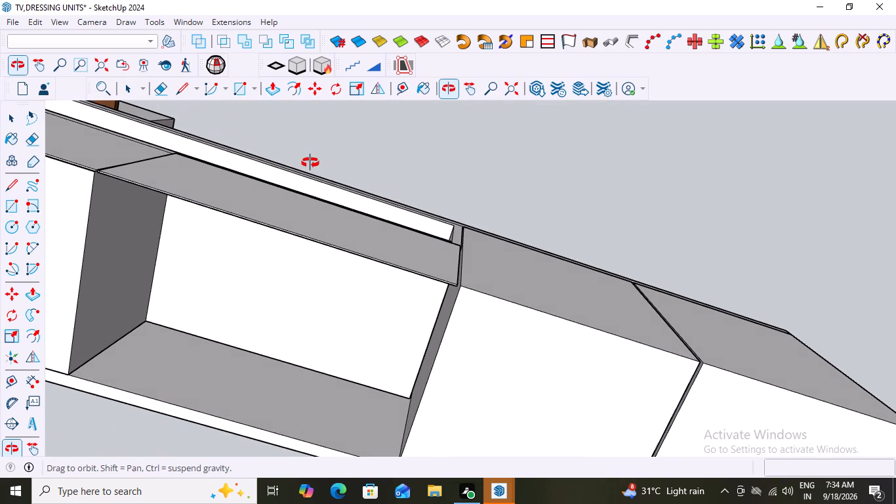
middle_click_drag(310, 163, 155, 101)
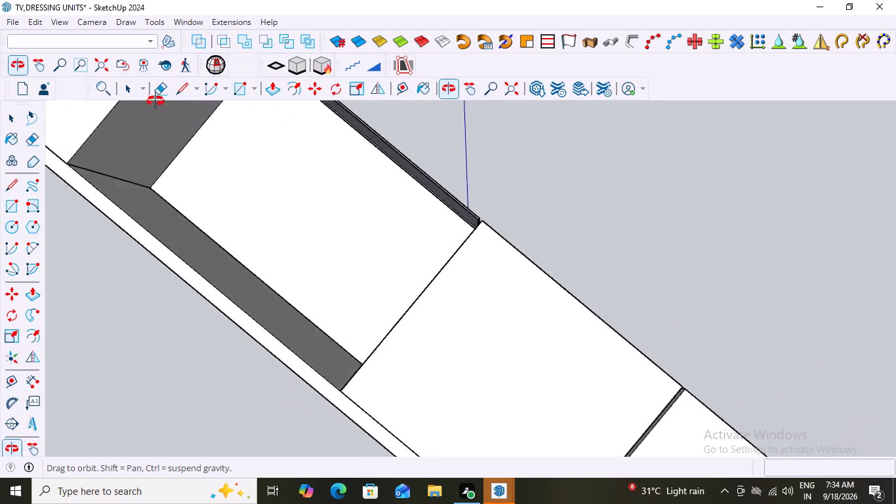
middle_click_drag(155, 101, 114, 138)
scroll(105, 188, "down", 8)
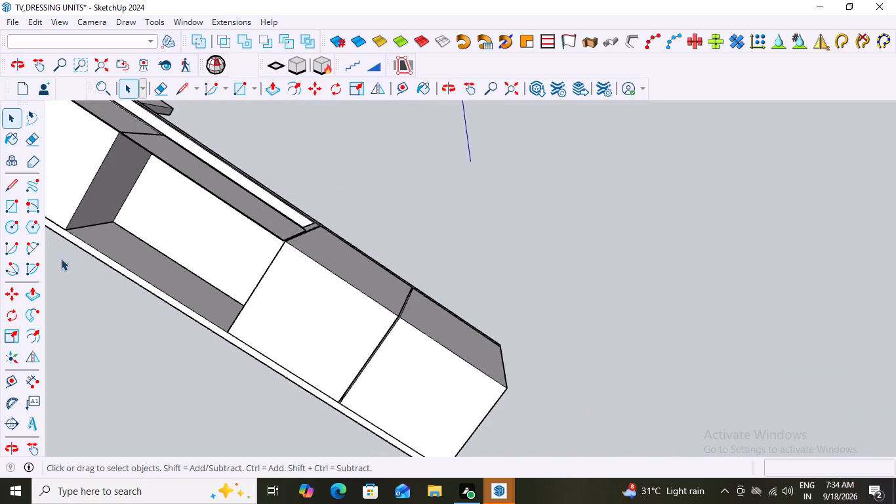
middle_click_drag(60, 261, 93, 223)
scroll(75, 172, "down", 3)
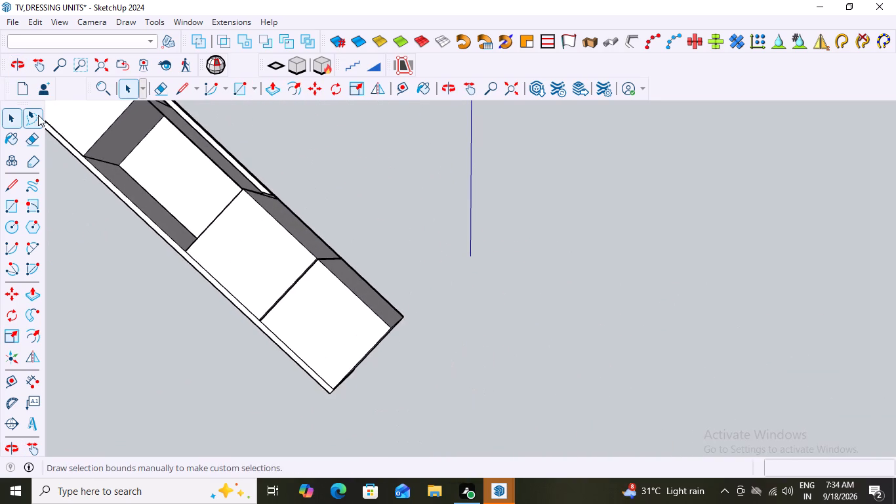
scroll(113, 122, "up", 6)
double_click(186, 187)
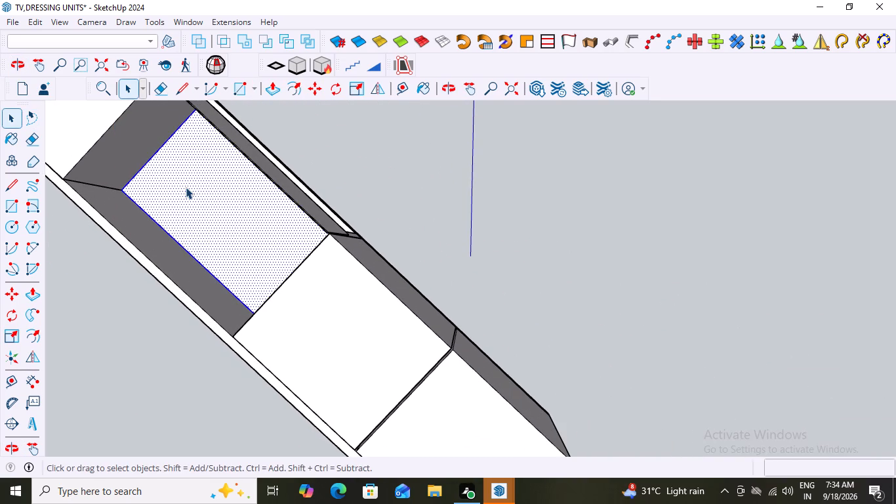
key("p")
left_click(186, 187)
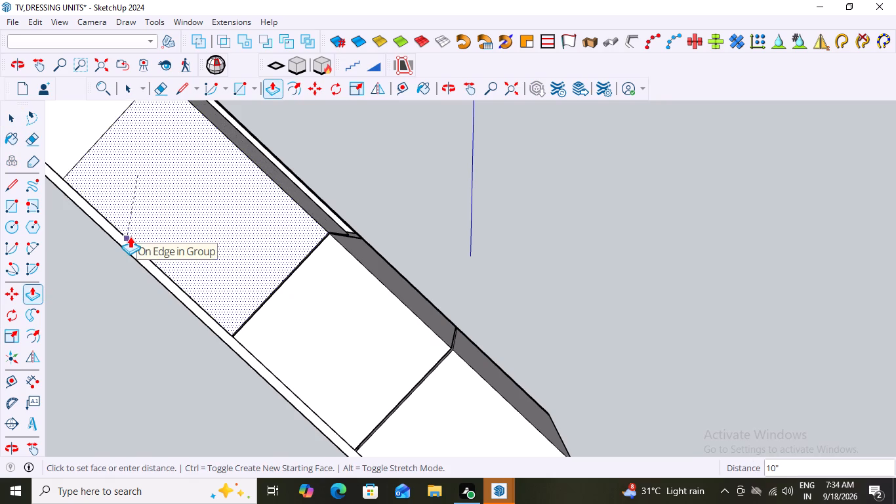
left_click(130, 236)
key("space")
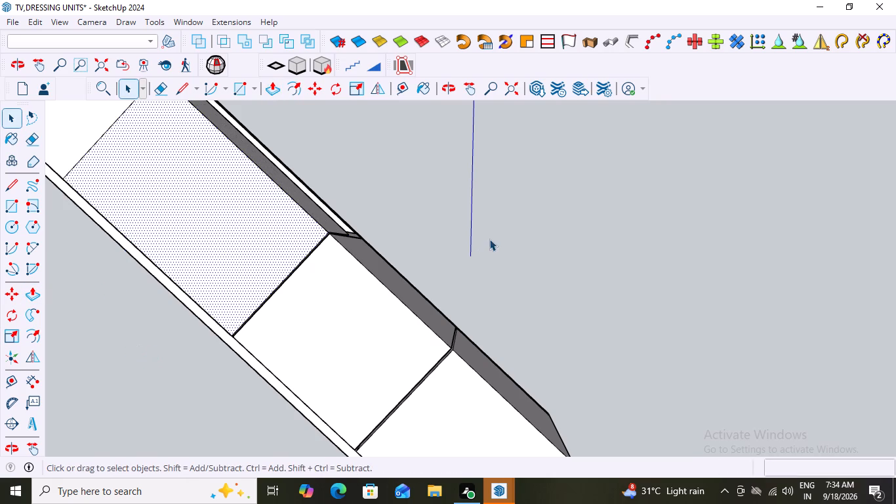
left_click(445, 265)
Examine the low cabinet's top, open compartment and fronts from several angles and alongside the neighbouring units.
middle_click_drag(385, 236, 329, 380)
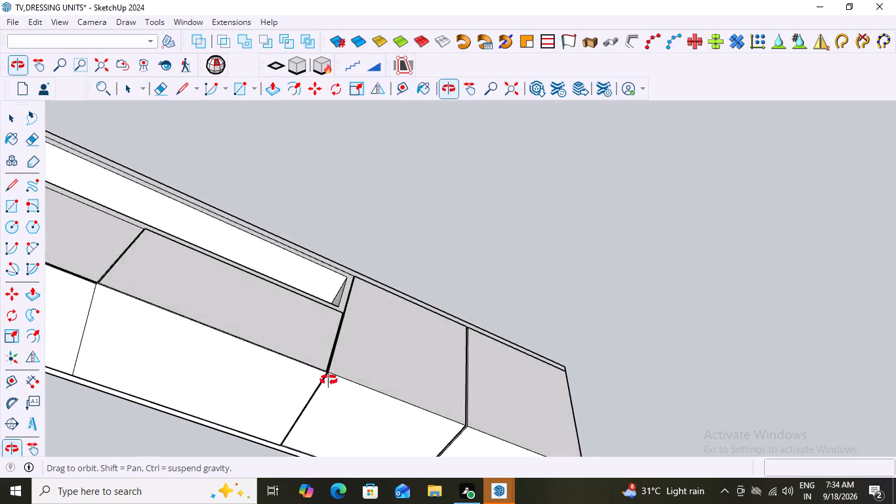
middle_click_drag(329, 380, 331, 391)
scroll(331, 391, "down", 13)
scroll(499, 337, "down", 14)
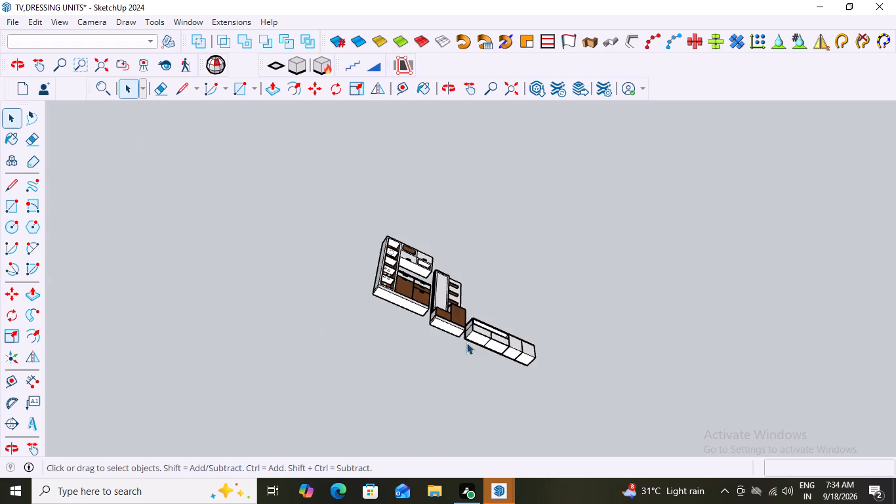
middle_click_drag(438, 357, 347, 503)
middle_click_drag(589, 311, 528, 448)
scroll(528, 448, "up", 1)
scroll(532, 297, "up", 14)
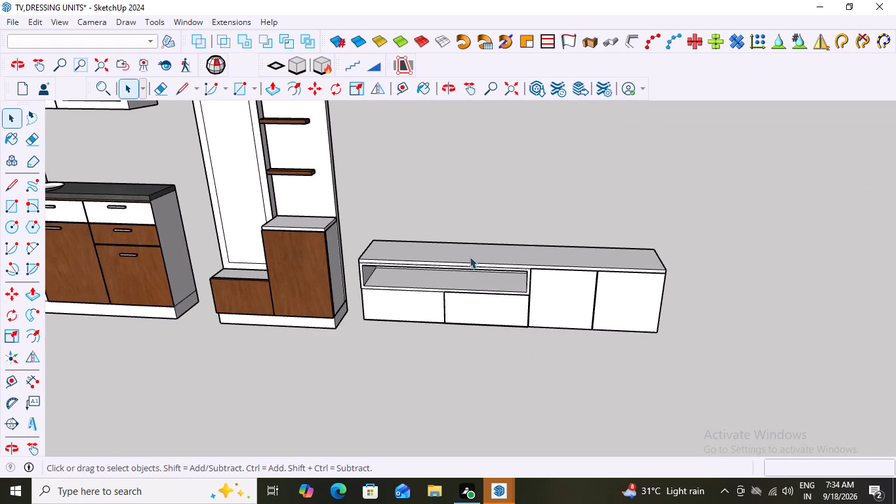
scroll(470, 256, "up", 8)
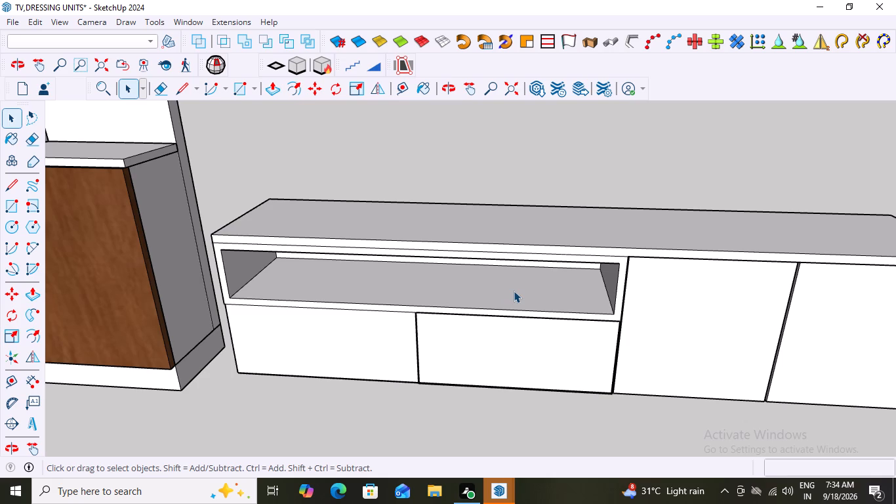
middle_click_drag(566, 274, 748, 180)
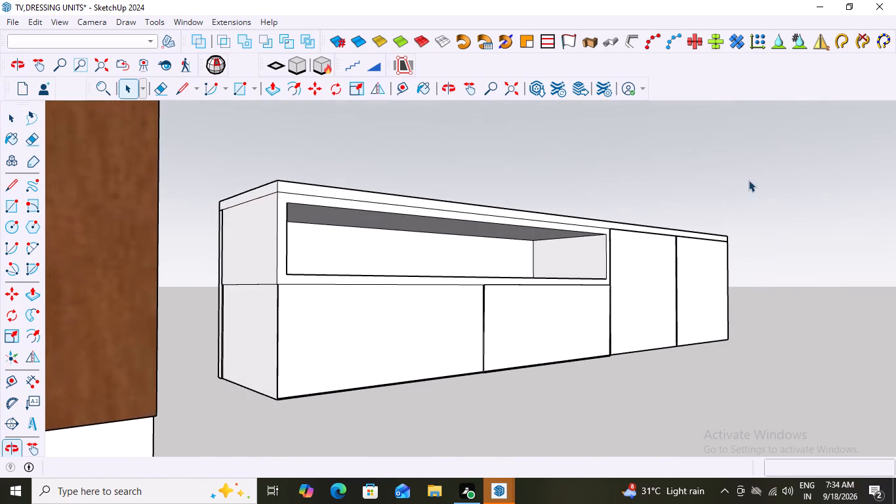
scroll(573, 247, "up", 3)
middle_click_drag(568, 259, 576, 275)
scroll(576, 275, "up", 1)
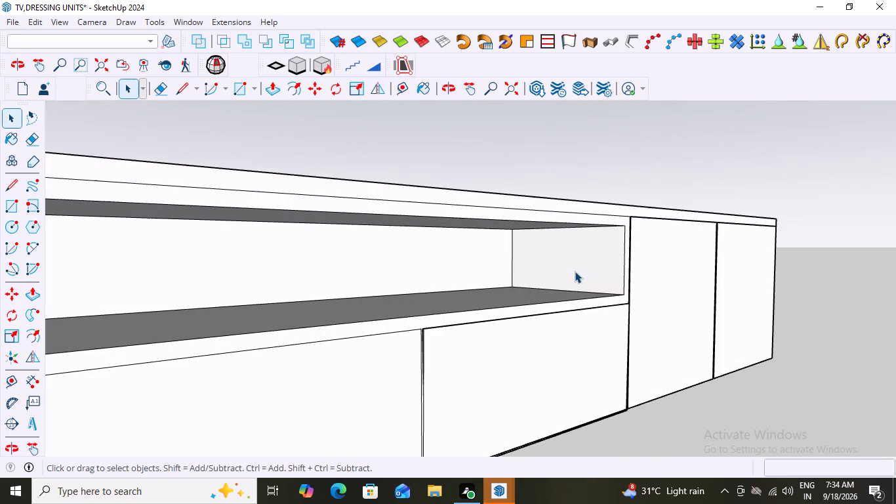
scroll(575, 271, "up", 4)
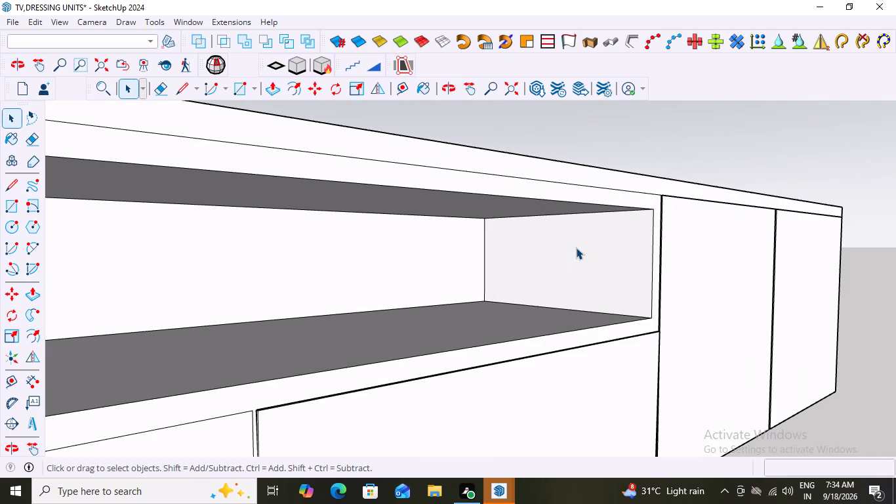
middle_click_drag(588, 231, 633, 232)
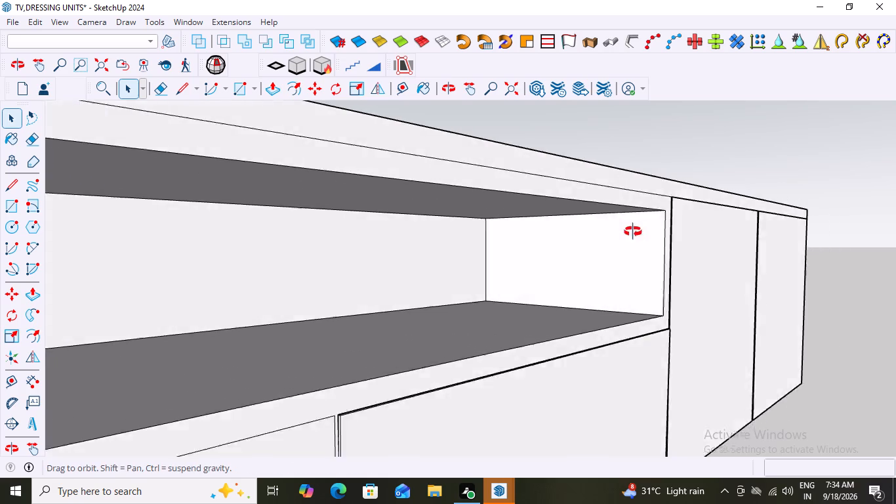
middle_click_drag(633, 232, 705, 242)
scroll(571, 261, "down", 5)
scroll(572, 271, "down", 20)
scroll(572, 271, "down", 9)
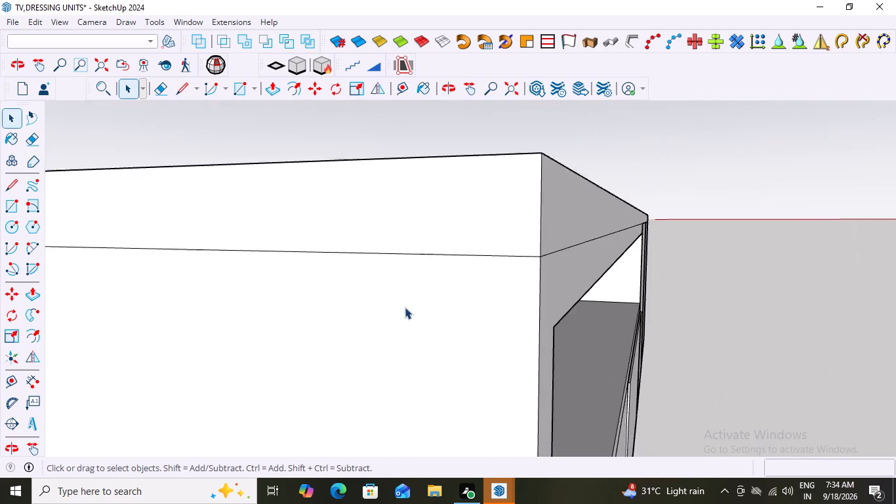
scroll(405, 307, "down", 4)
scroll(542, 322, "down", 11)
middle_click_drag(638, 324, 523, 310)
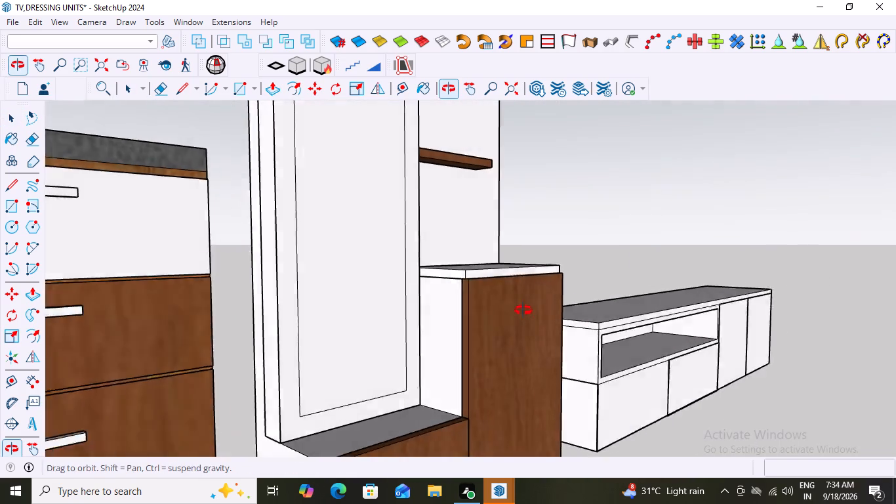
middle_click_drag(523, 310, 451, 311)
scroll(622, 352, "down", 7)
middle_click_drag(822, 356, 760, 362)
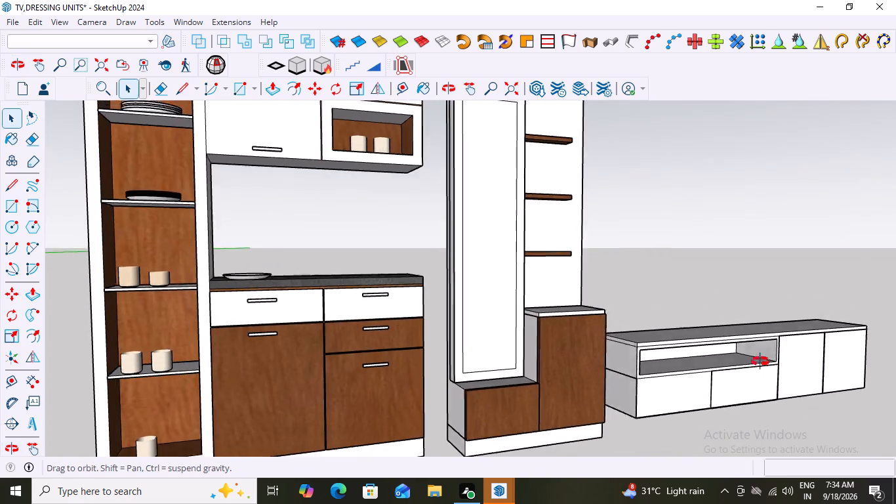
middle_click_drag(760, 362, 741, 361)
scroll(741, 361, "down", 5)
Extrude the lower body's end face, beside the dressing unit, slightly outward, flush with the open compartment's side.
scroll(817, 383, "up", 3)
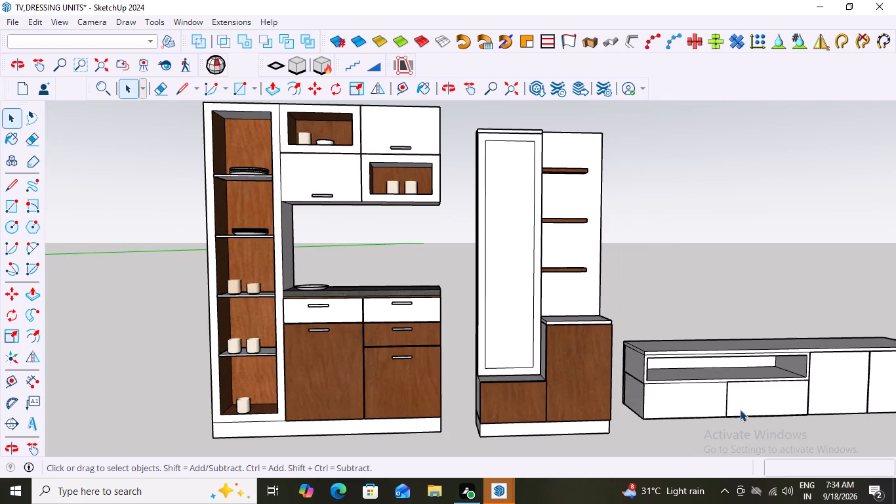
scroll(636, 377, "up", 17)
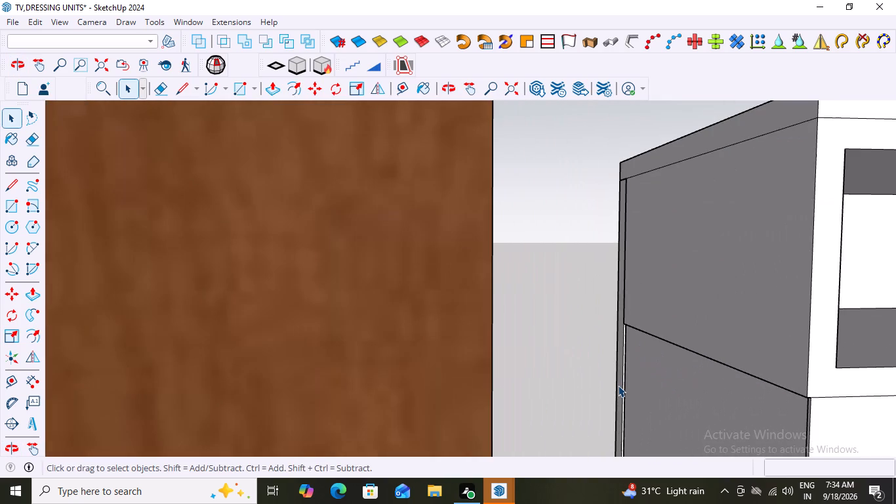
scroll(641, 371, "up", 3)
middle_click_drag(677, 388, 664, 396)
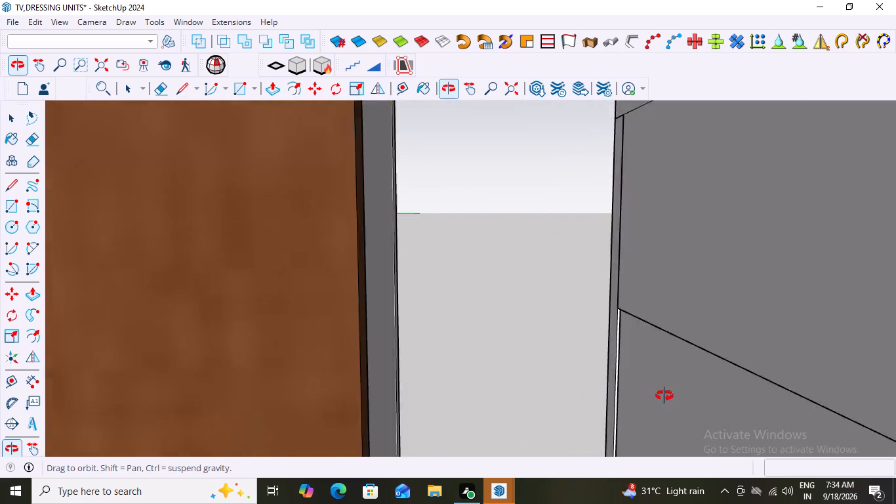
middle_click_drag(664, 396, 646, 362)
middle_click_drag(669, 356, 693, 350)
scroll(693, 350, "down", 8)
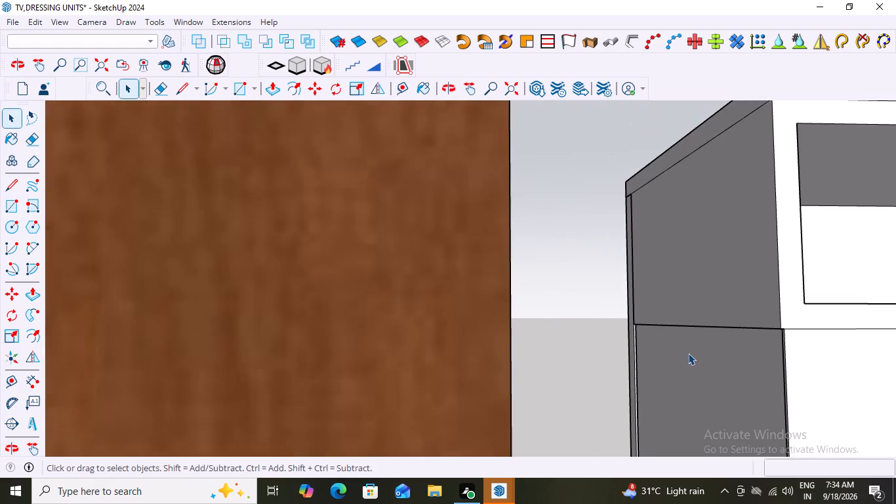
scroll(688, 353, "down", 6)
scroll(671, 439, "up", 4)
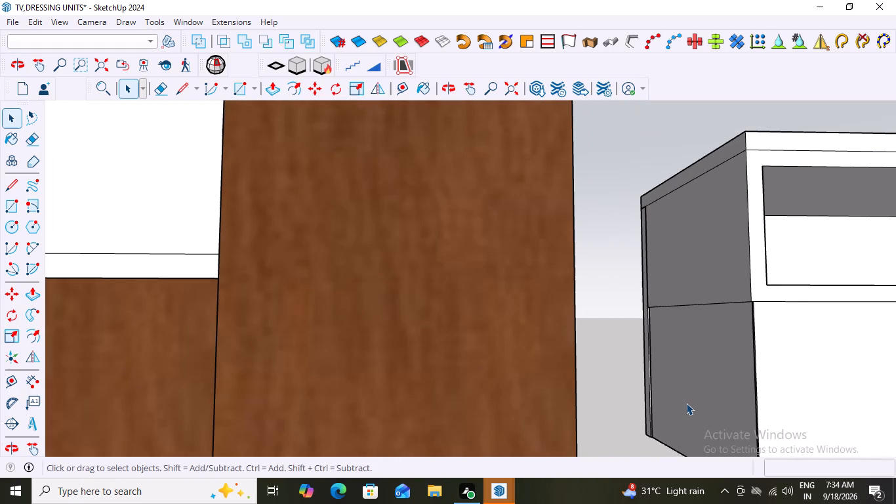
left_click(686, 403)
key("p")
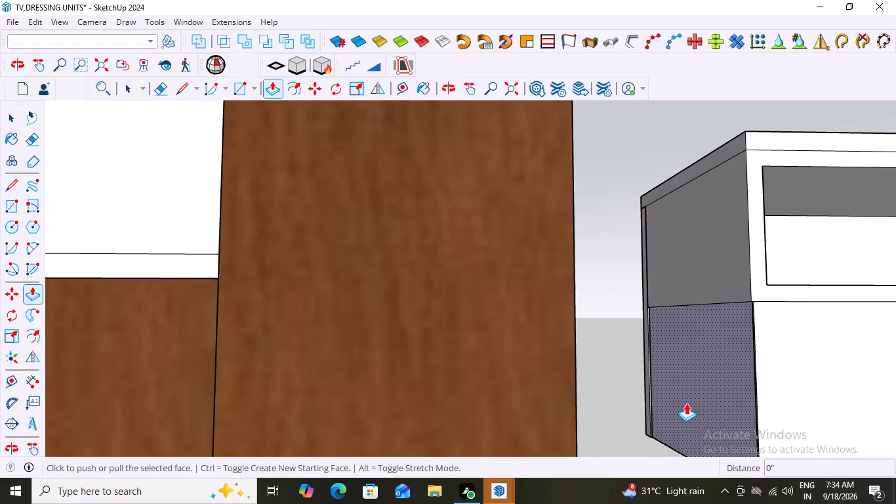
left_click(686, 403)
left_click(668, 405)
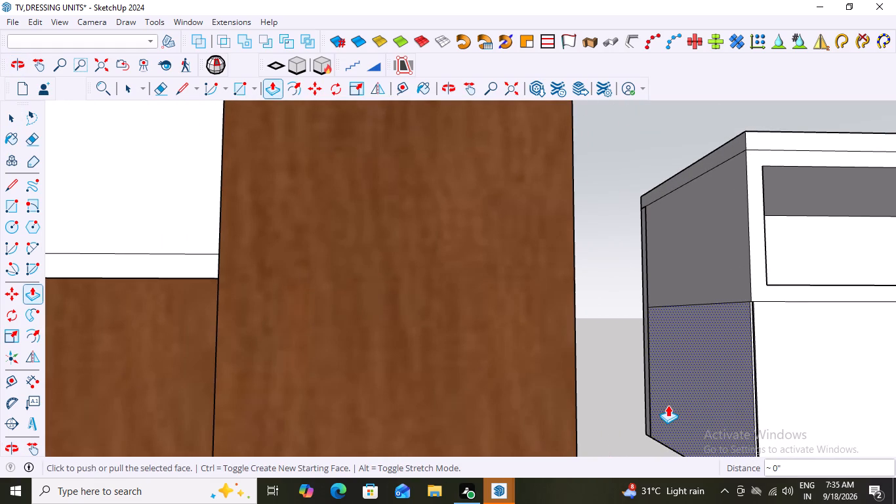
key("Escape")
key("space")
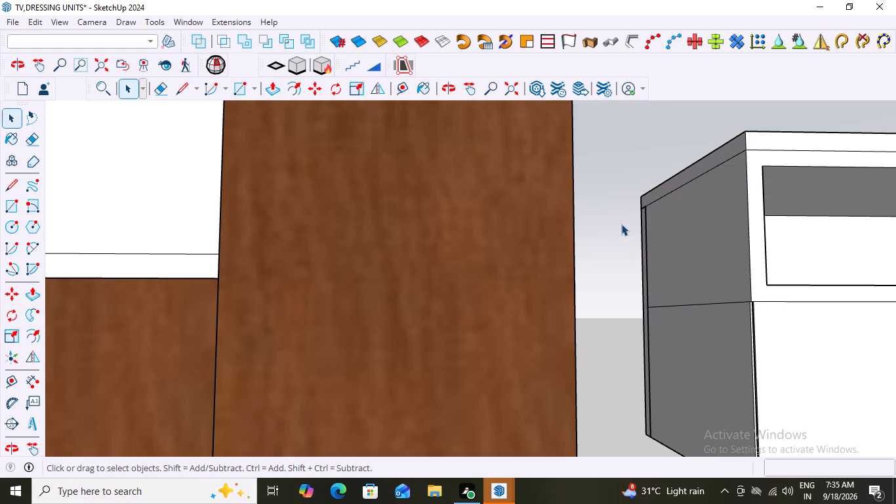
left_click(621, 223)
Delete the short horizontal seam on the body's front beside the lower outer corner of the end drawer front.
scroll(608, 308, "down", 8)
middle_click_drag(754, 408, 678, 412)
scroll(662, 408, "up", 1)
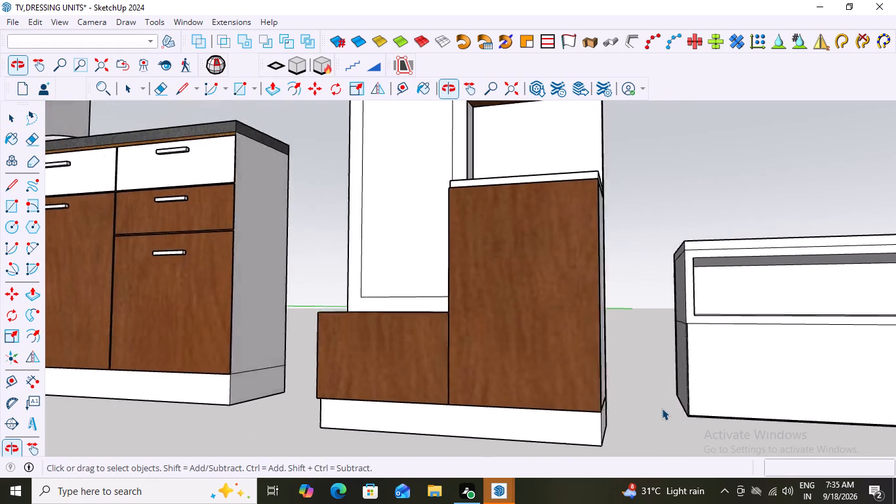
scroll(662, 408, "up", 5)
scroll(708, 435, "up", 18)
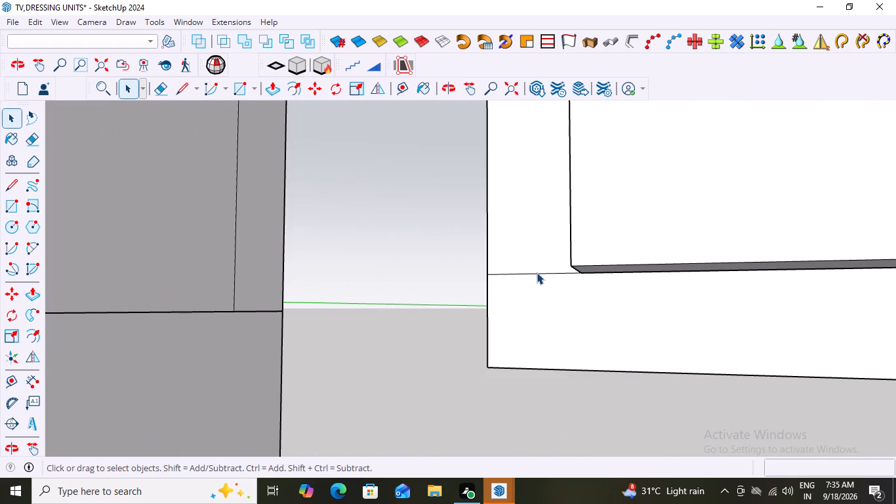
left_click(537, 272)
key("Delete")
Examine the low cabinet's end side and fronts, and the cabinet alongside the other two units.
scroll(533, 308, "down", 14)
middle_click_drag(567, 406, 676, 438)
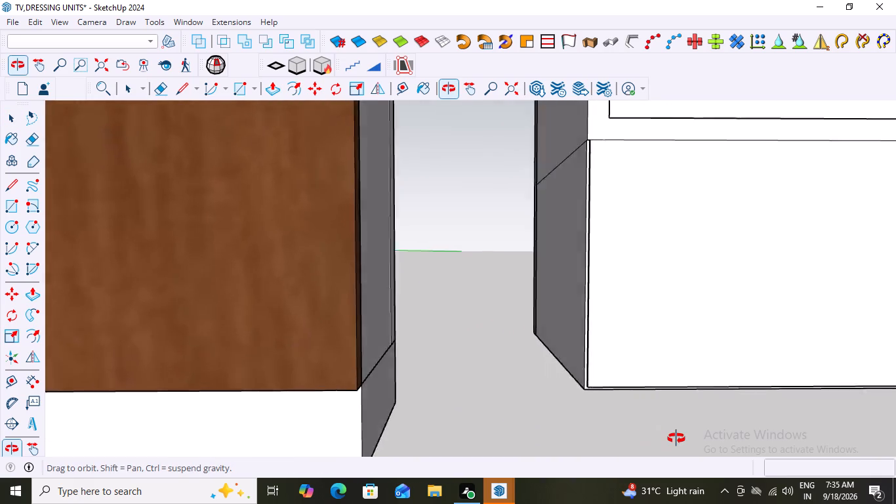
middle_click_drag(676, 438, 664, 460)
scroll(664, 459, "down", 6)
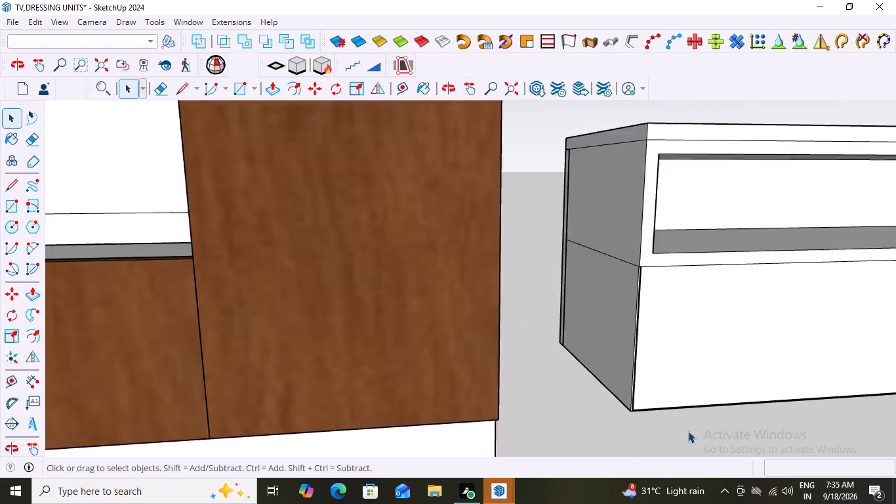
scroll(688, 431, "down", 10)
middle_click_drag(737, 401, 780, 426)
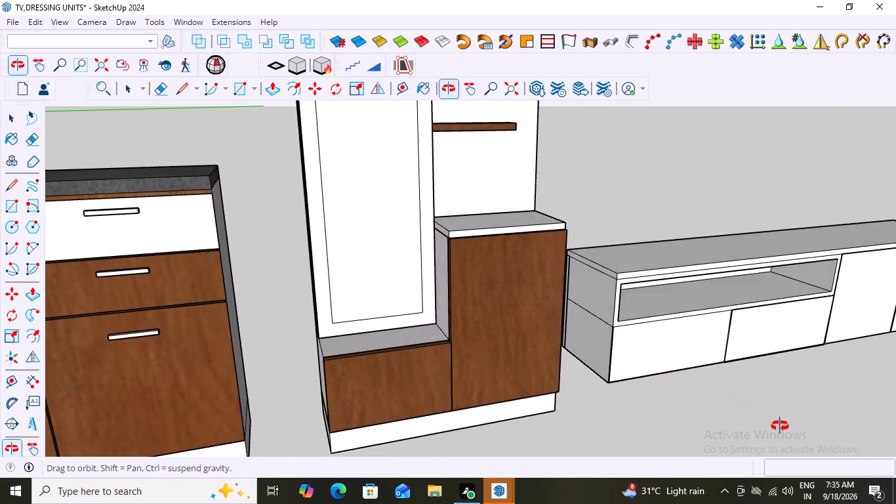
scroll(780, 426, "down", 11)
middle_click_drag(780, 426, 774, 428)
middle_click_drag(800, 394, 724, 410)
scroll(724, 410, "up", 1)
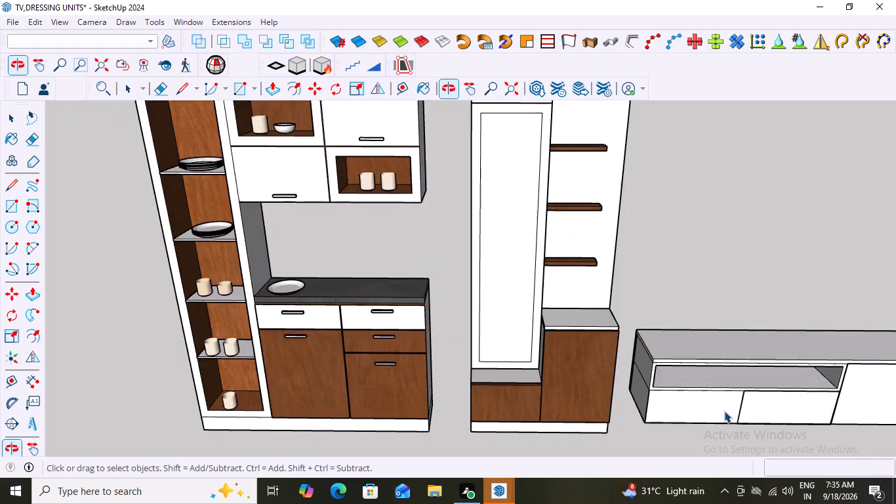
scroll(724, 411, "down", 11)
scroll(879, 436, "up", 8)
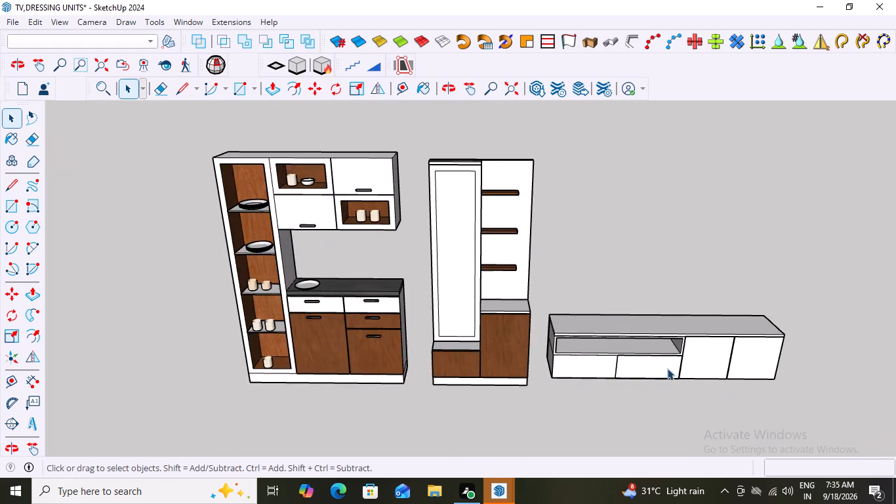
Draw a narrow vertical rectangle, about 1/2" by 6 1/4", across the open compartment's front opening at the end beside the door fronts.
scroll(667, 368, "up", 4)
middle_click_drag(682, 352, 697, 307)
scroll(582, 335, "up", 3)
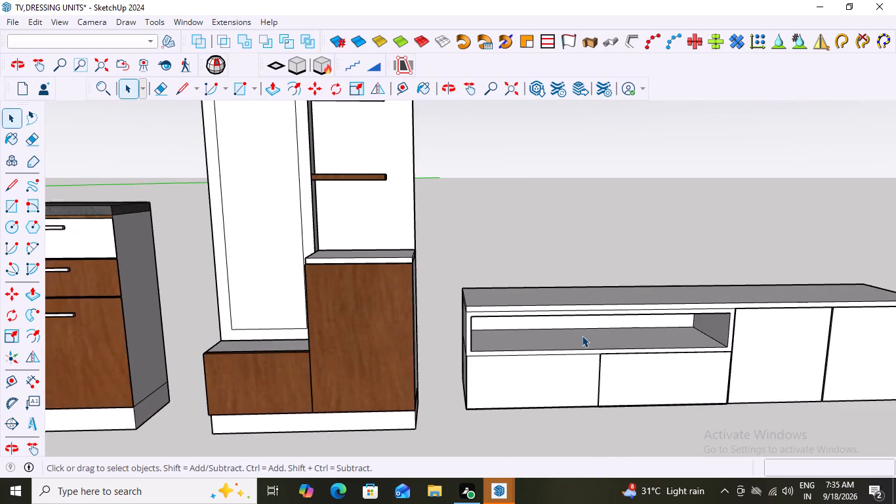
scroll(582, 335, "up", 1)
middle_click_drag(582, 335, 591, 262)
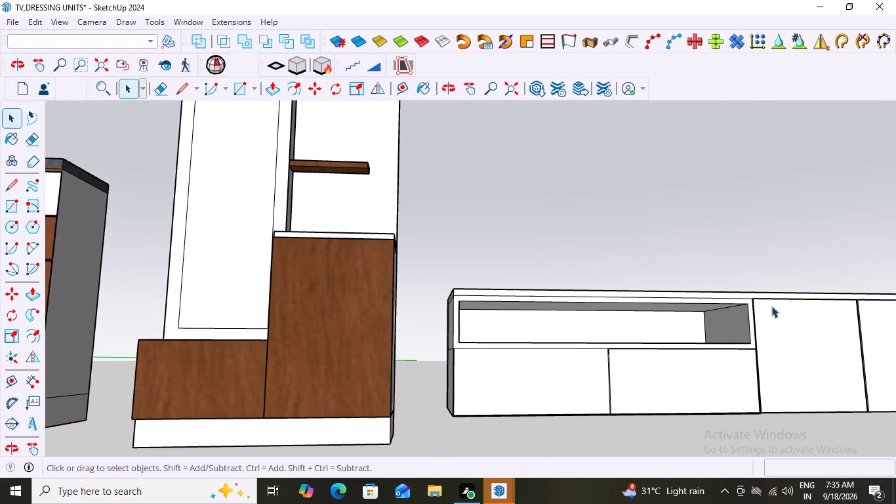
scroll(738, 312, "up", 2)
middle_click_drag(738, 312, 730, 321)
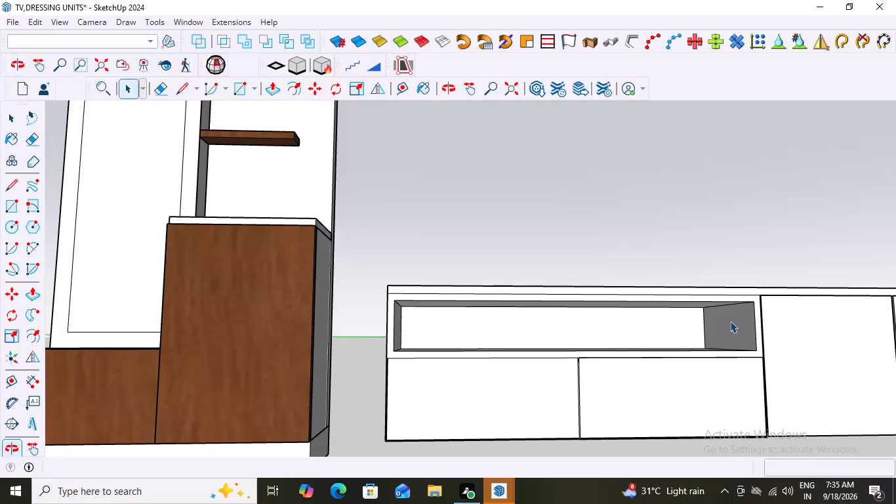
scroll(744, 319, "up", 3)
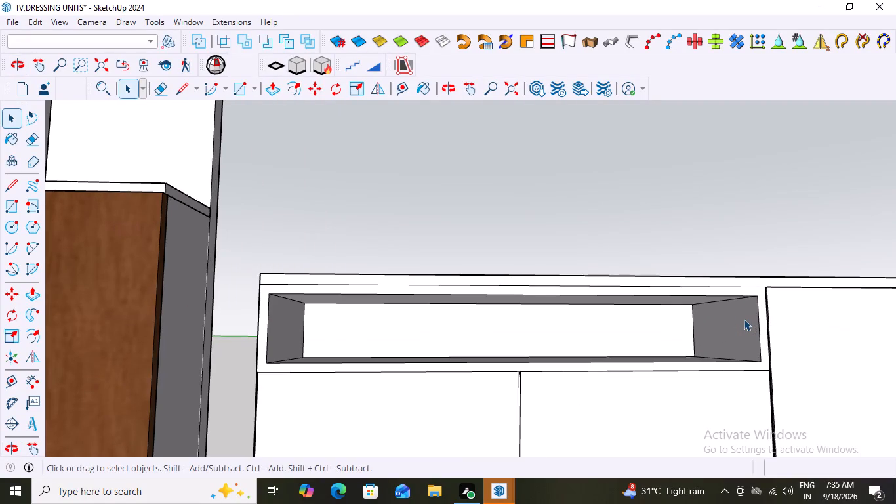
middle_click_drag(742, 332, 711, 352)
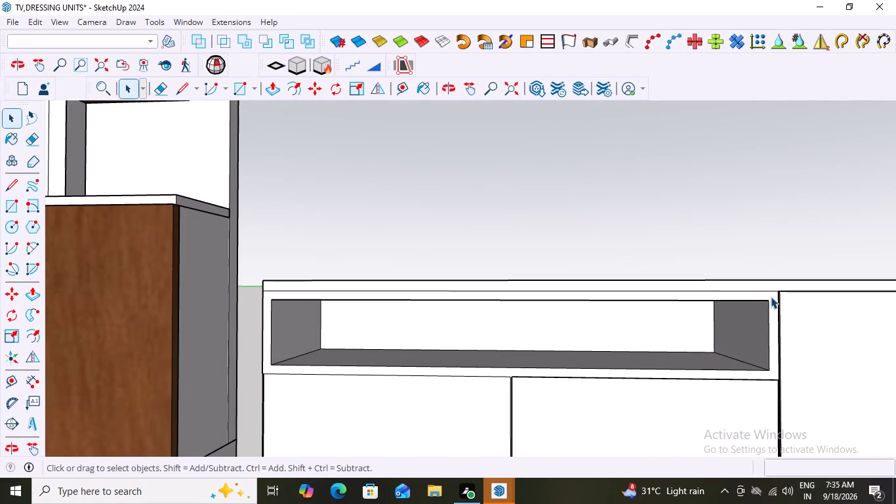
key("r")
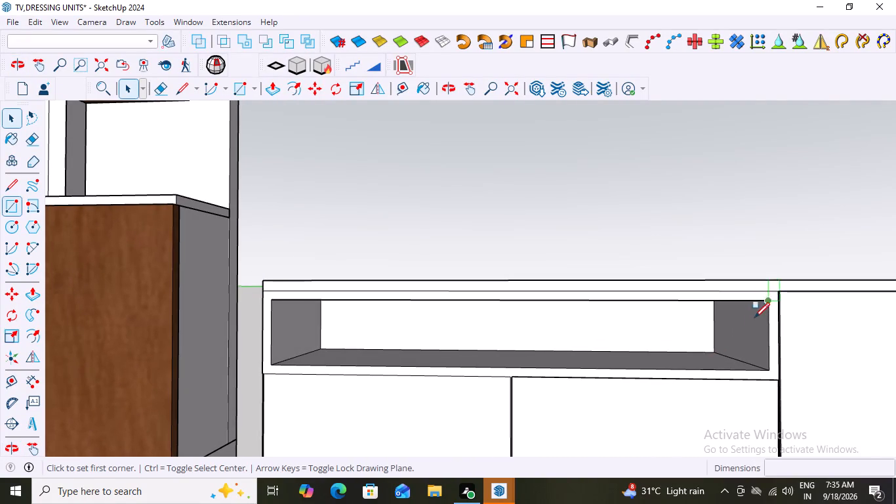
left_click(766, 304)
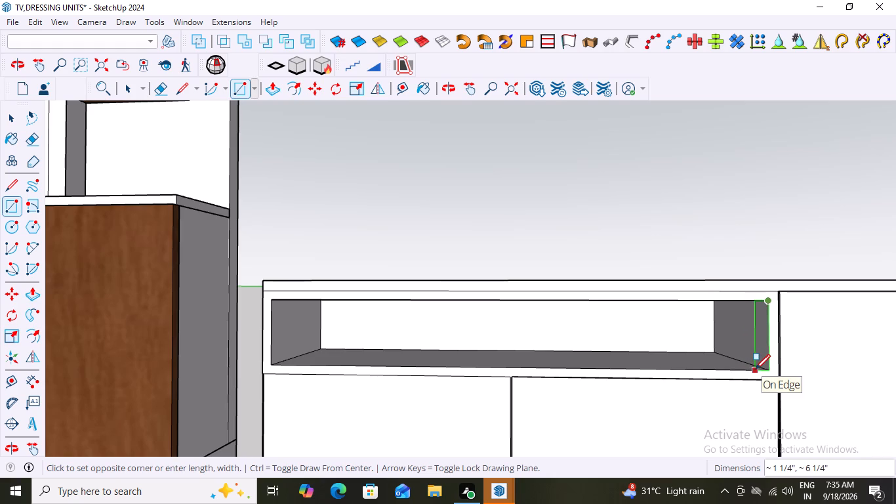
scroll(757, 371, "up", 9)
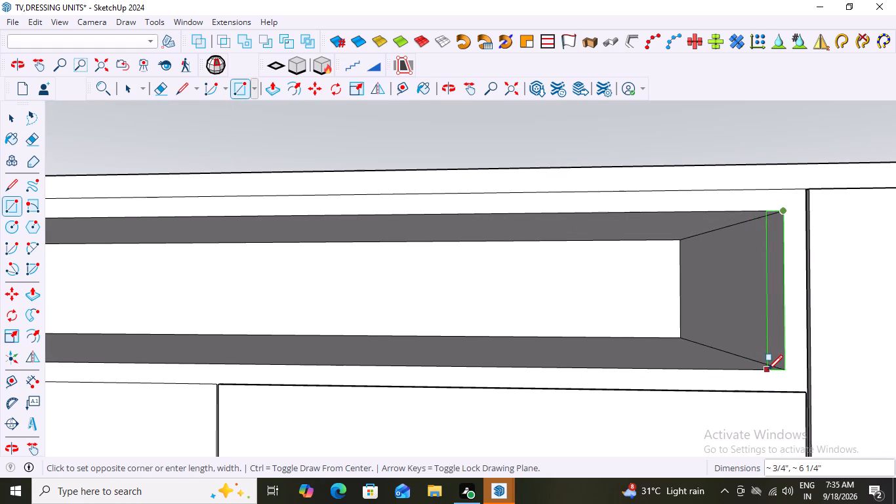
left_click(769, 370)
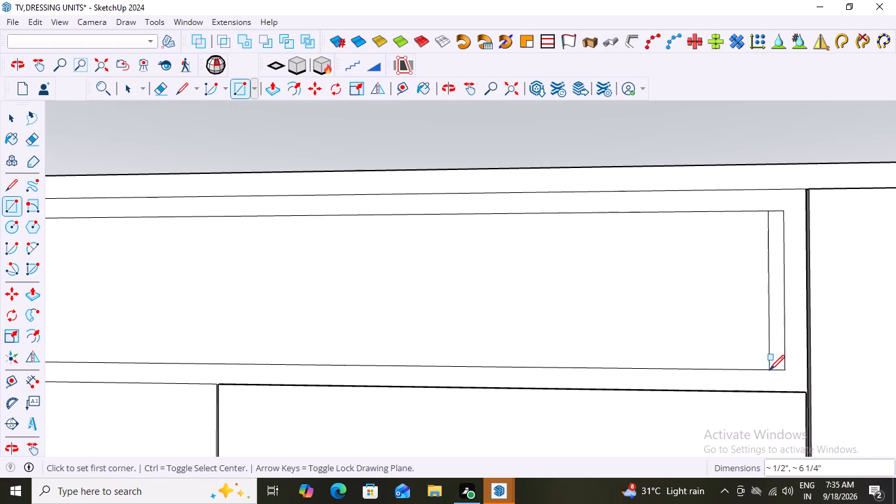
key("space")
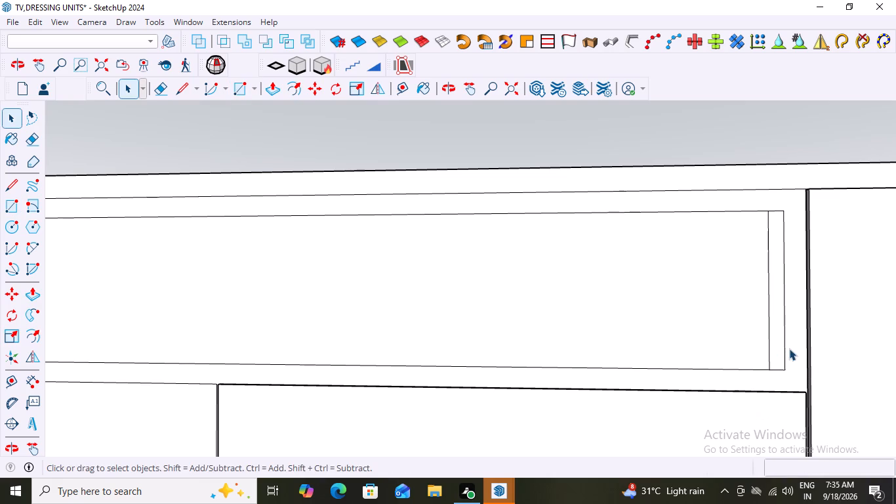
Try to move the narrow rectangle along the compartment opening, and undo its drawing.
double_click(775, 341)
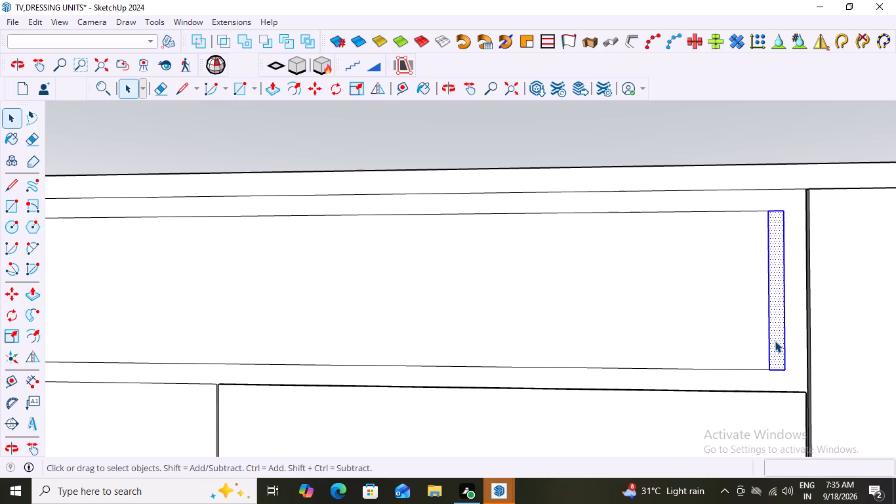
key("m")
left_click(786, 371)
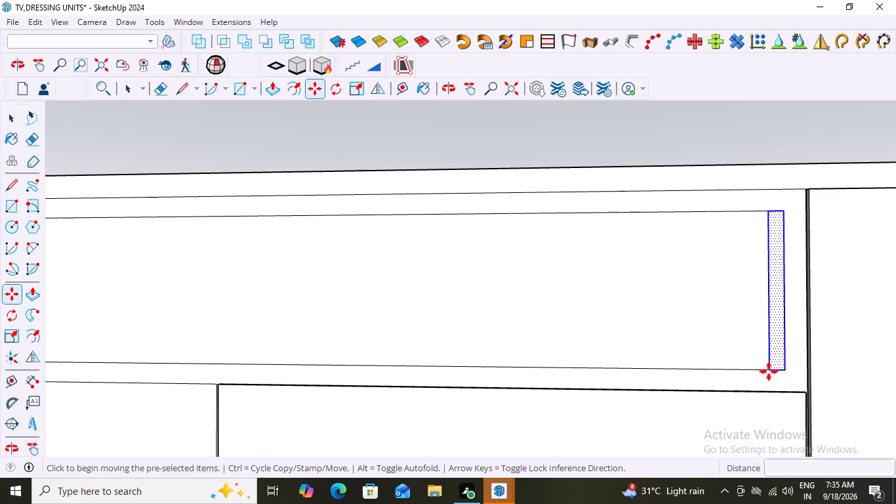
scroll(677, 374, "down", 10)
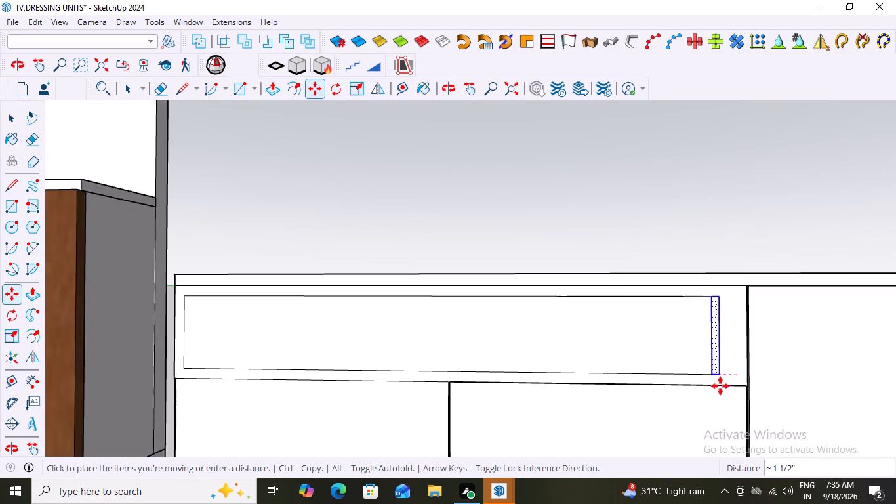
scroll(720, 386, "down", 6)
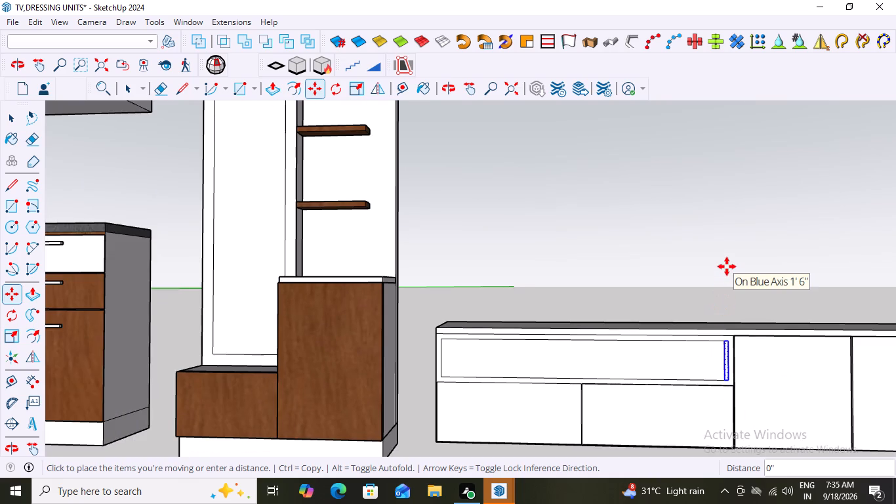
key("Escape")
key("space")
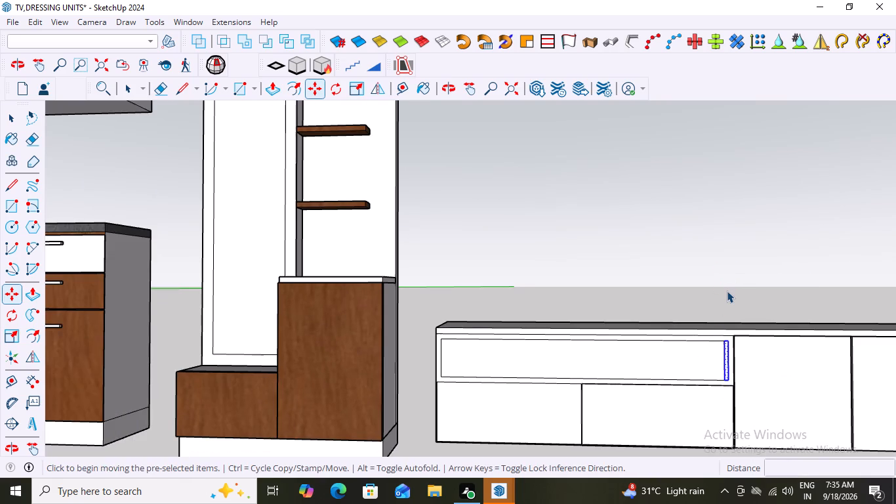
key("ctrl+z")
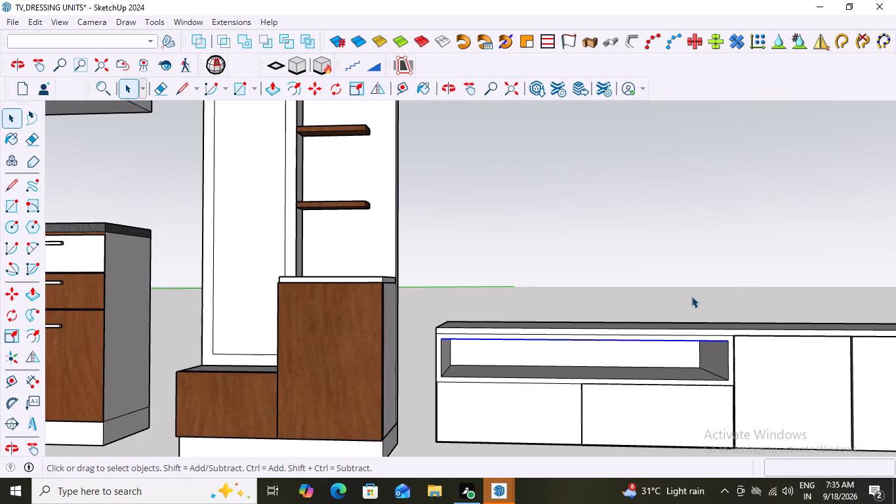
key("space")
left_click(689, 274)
Copy the compartment's vertical rear corner edge nearest the door fronts 11" along the back face, toward the dressing unit.
middle_click_drag(692, 374, 802, 322)
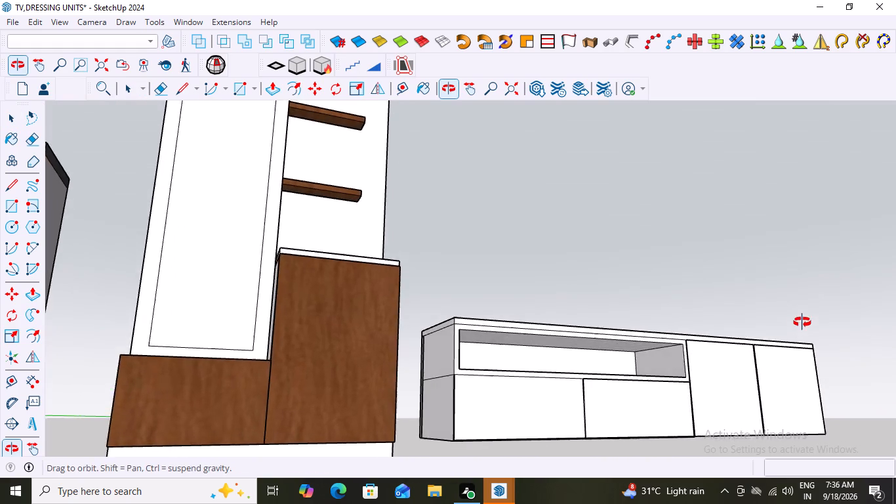
middle_click_drag(802, 322, 609, 378)
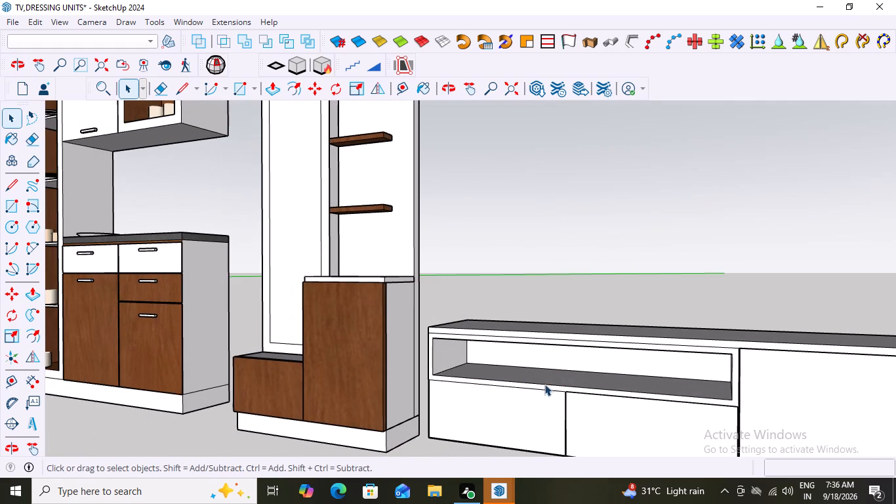
scroll(623, 380, "up", 2)
middle_click_drag(686, 382, 712, 392)
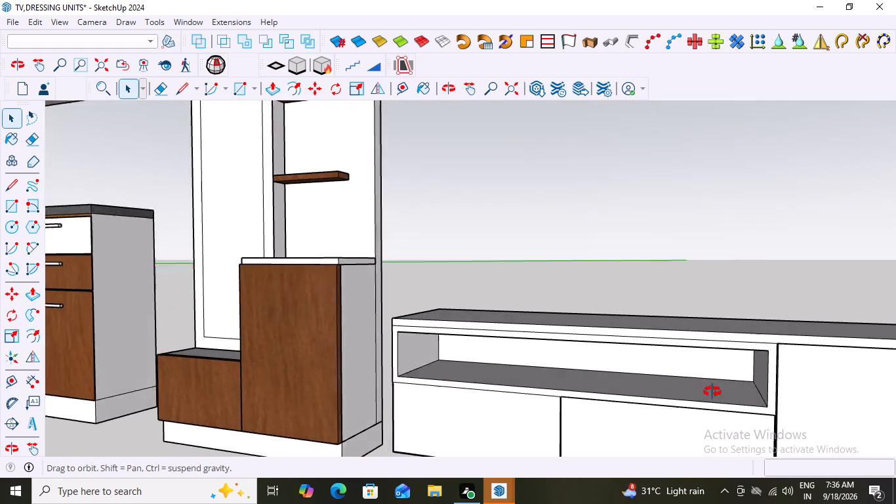
middle_click_drag(712, 392, 714, 394)
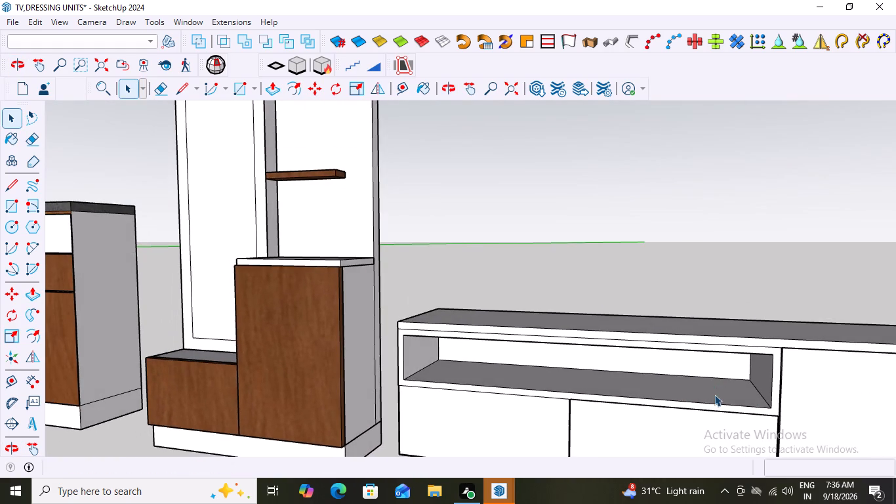
scroll(748, 377, "up", 5)
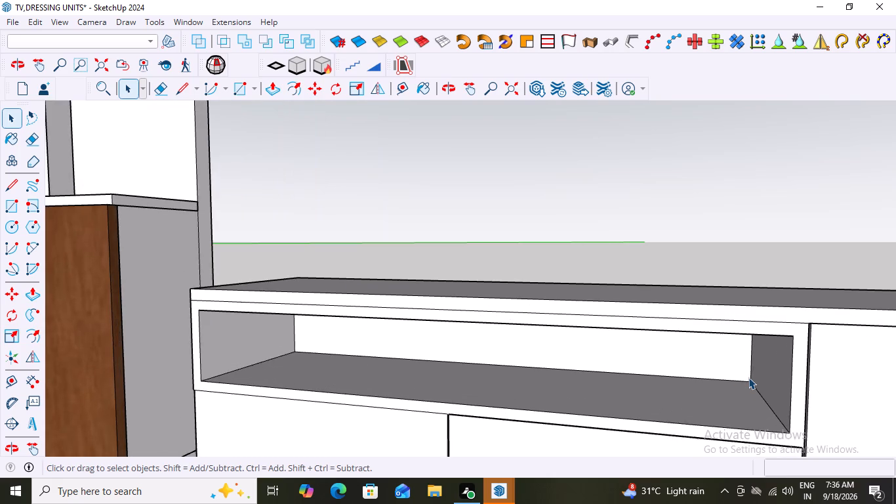
scroll(738, 381, "up", 4)
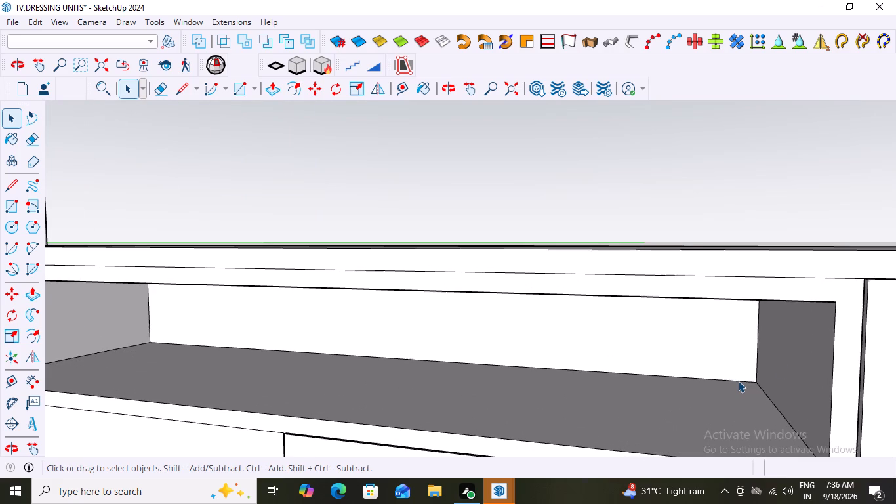
middle_click_drag(765, 356, 802, 324)
left_click(750, 318)
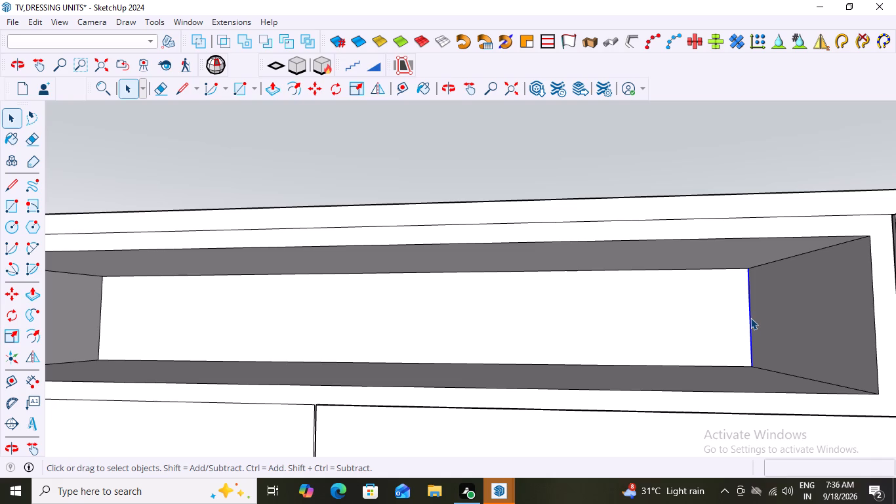
key("m")
left_click(753, 367)
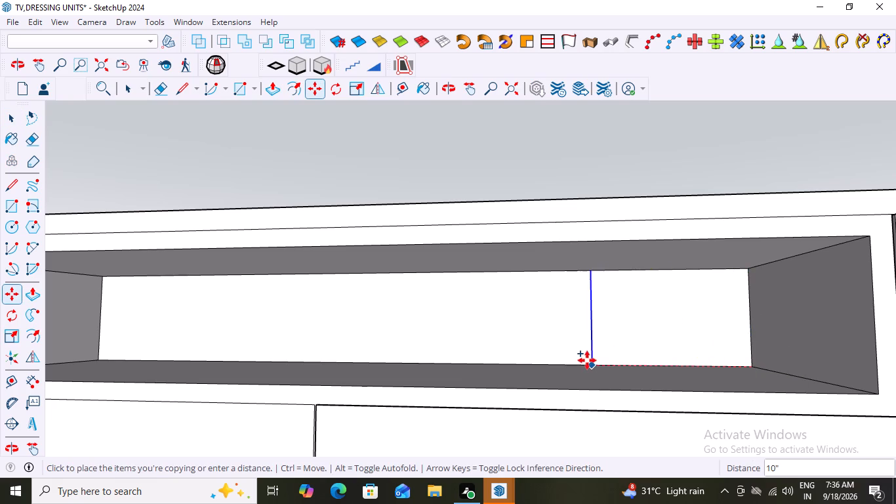
scroll(587, 360, "down", 6)
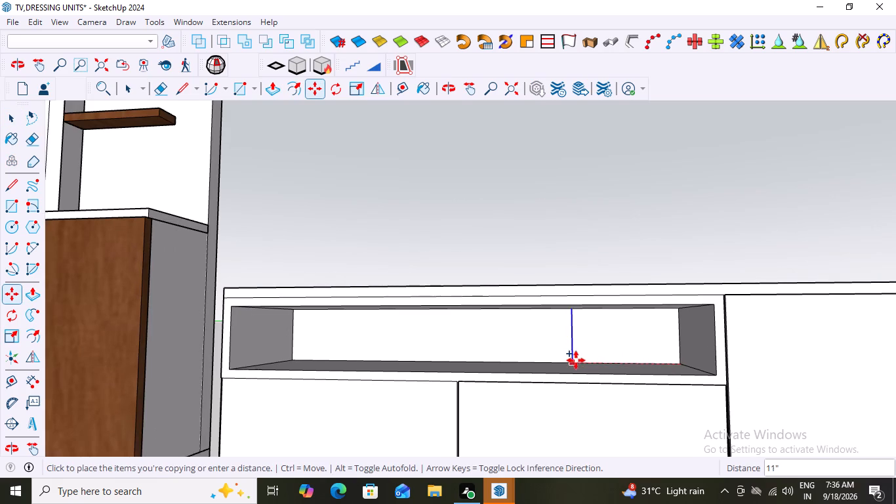
scroll(571, 360, "up", 6)
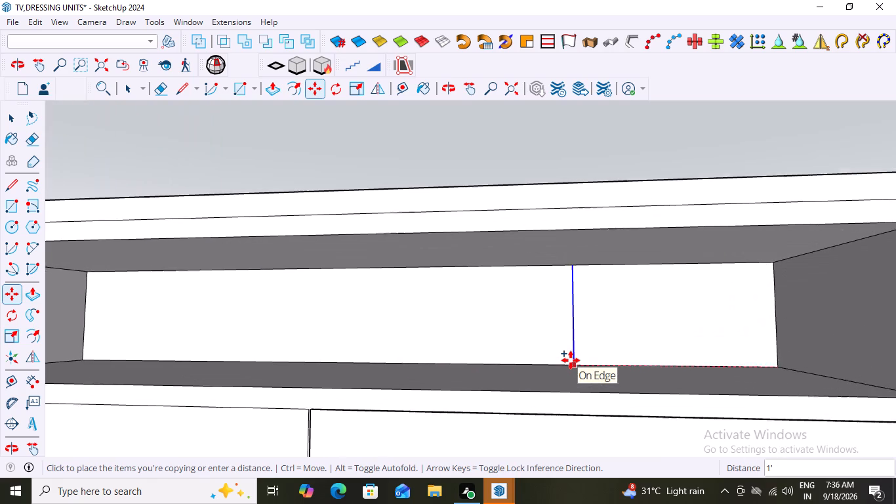
scroll(571, 360, "up", 1)
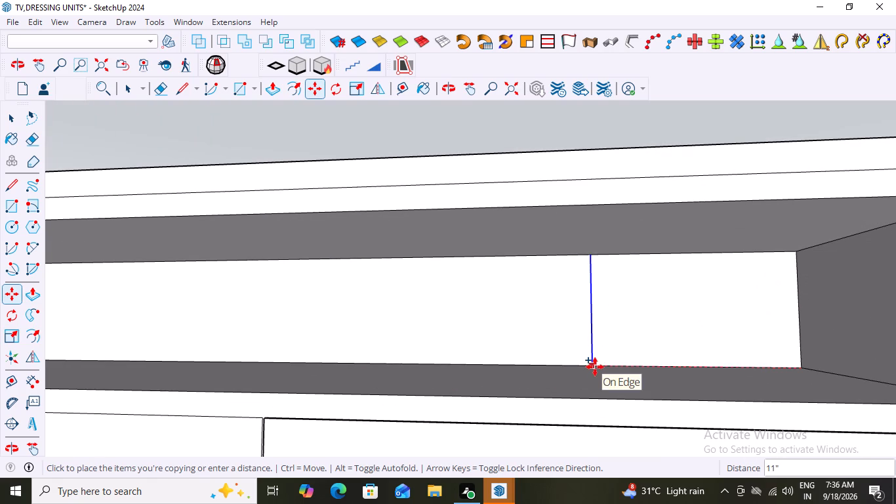
left_click(595, 367)
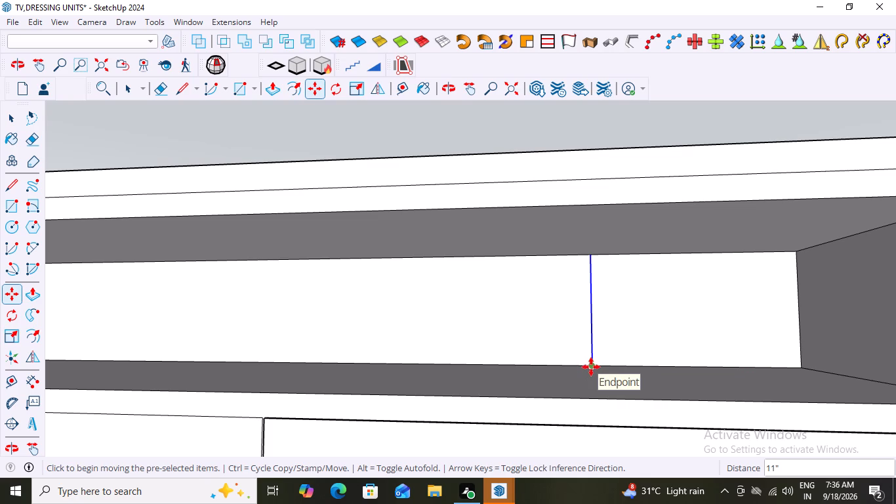
Copy the vertical line on the compartment's back face 1" further toward the dressing unit to outline the divider's thickness.
left_click(591, 367)
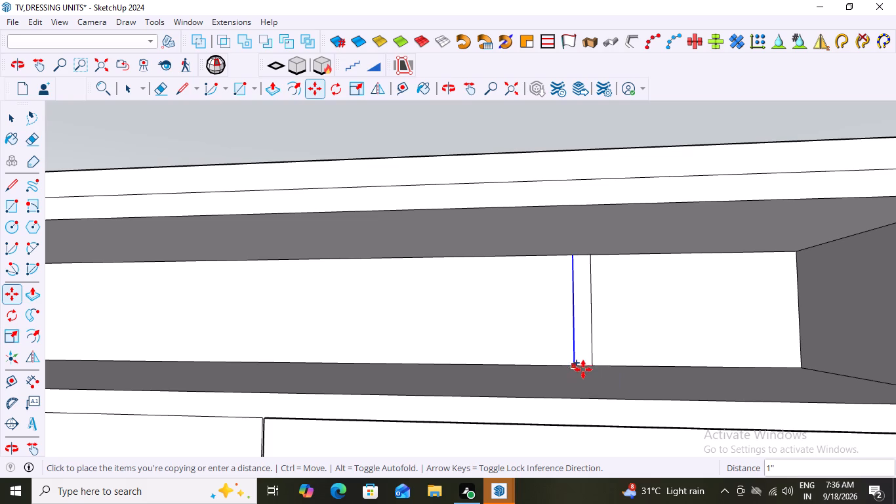
scroll(581, 369, "down", 3)
middle_click_drag(584, 369, 584, 396)
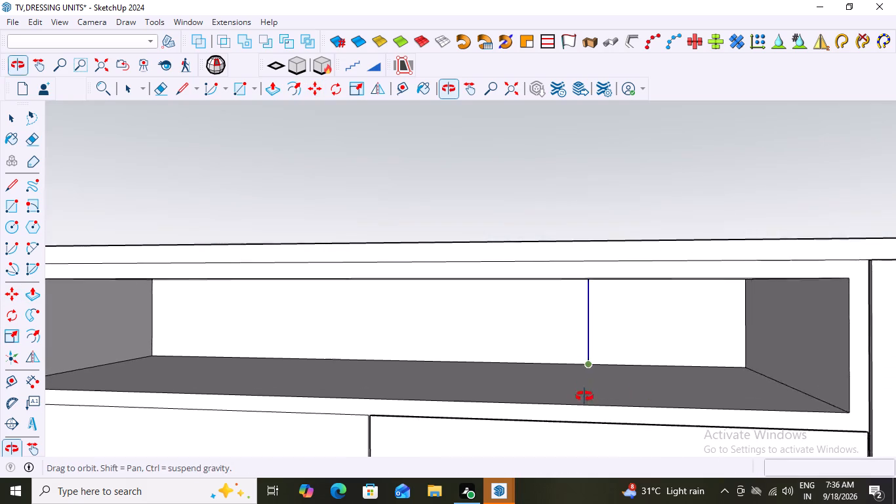
middle_click_drag(584, 396, 588, 402)
scroll(584, 358, "up", 4)
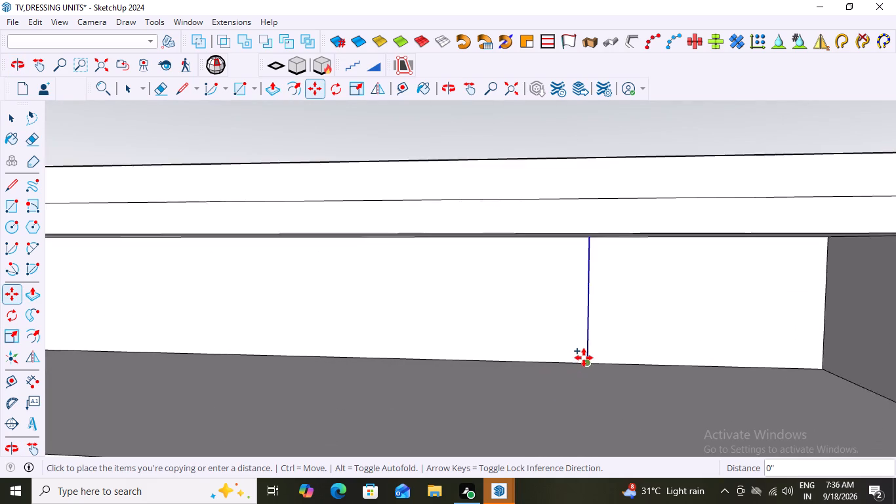
scroll(584, 358, "up", 8)
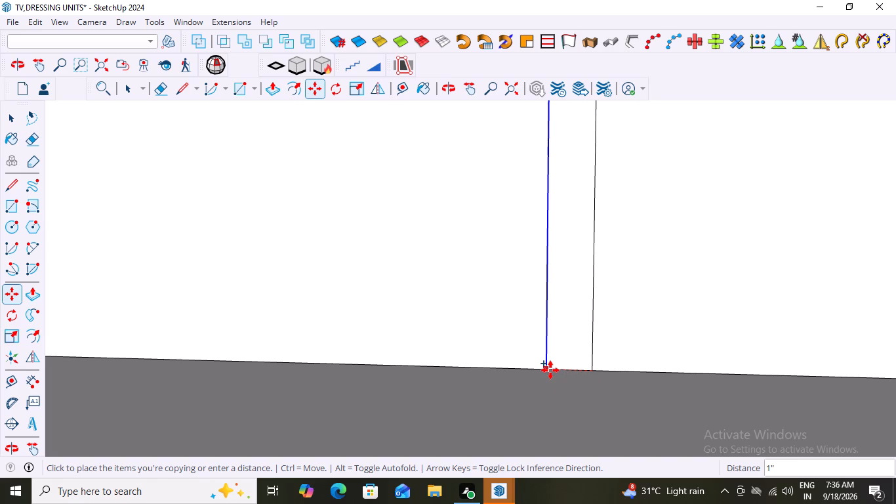
scroll(550, 370, "down", 13)
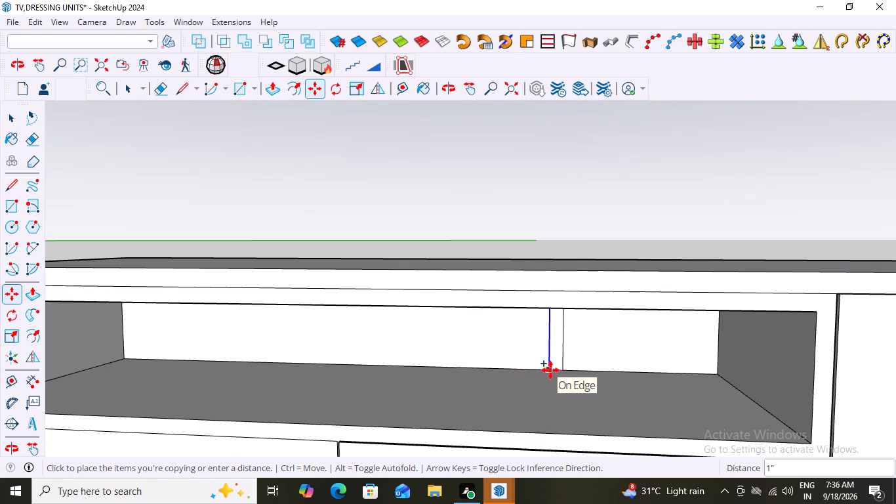
left_click(550, 370)
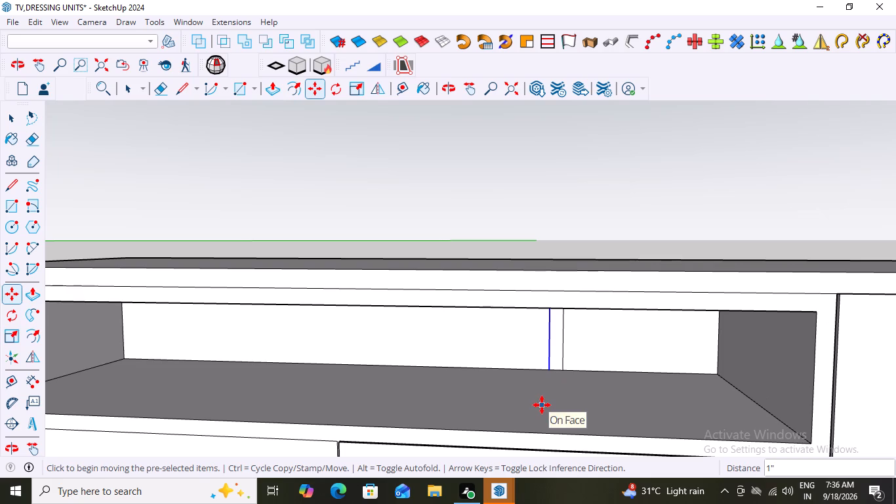
Push/pull the 1" strip on the back face 1' 2" forward to the compartment's front opening to form the divider.
key("space")
left_click(555, 360)
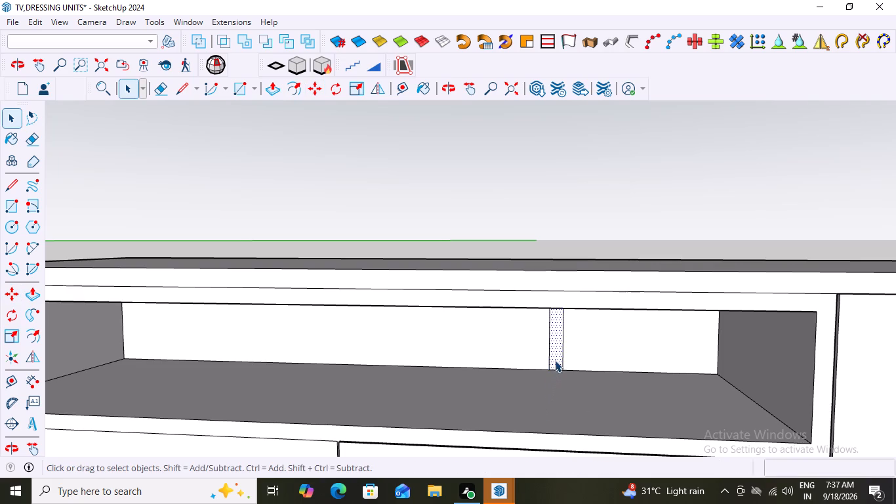
key("p")
left_click(555, 354)
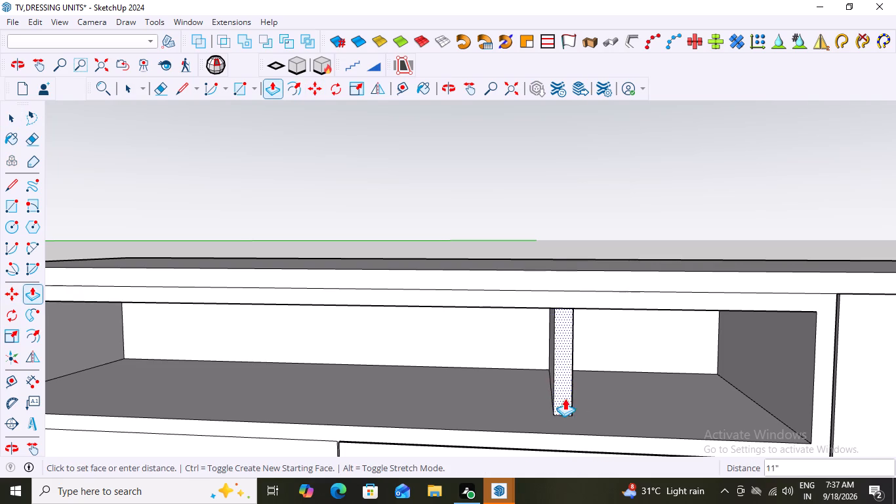
middle_click_drag(568, 425, 717, 447)
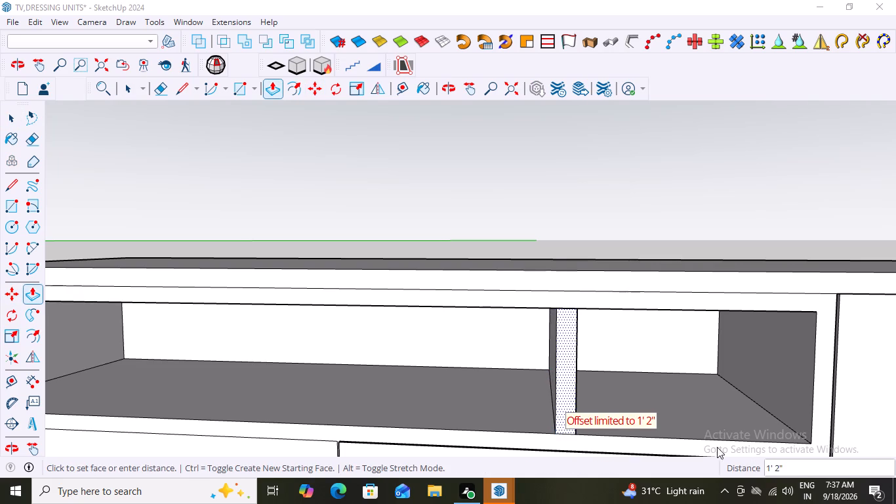
middle_click_drag(717, 447, 714, 449)
left_click(558, 427)
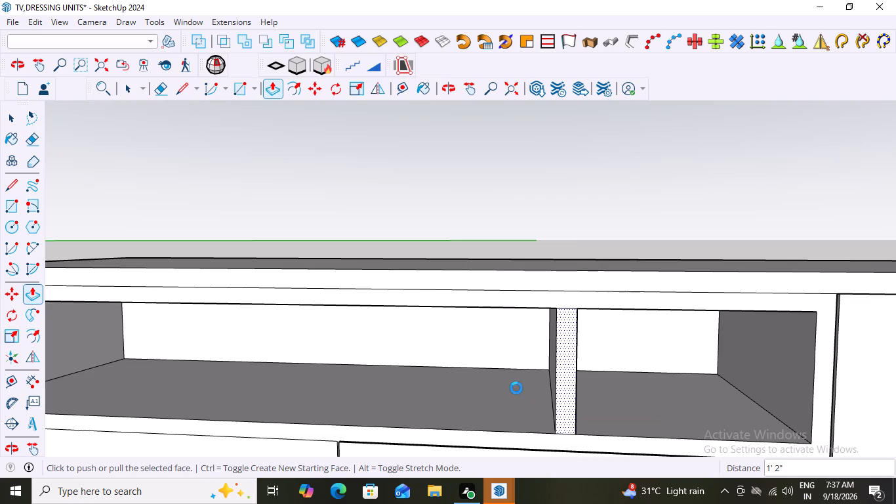
middle_click_drag(519, 371, 560, 383)
scroll(560, 383, "down", 6)
scroll(497, 413, "up", 3)
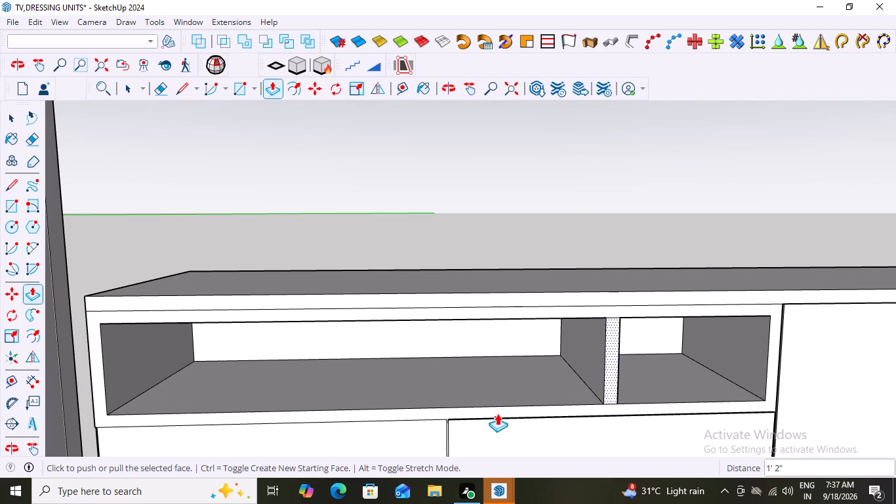
key("space")
left_click(538, 228)
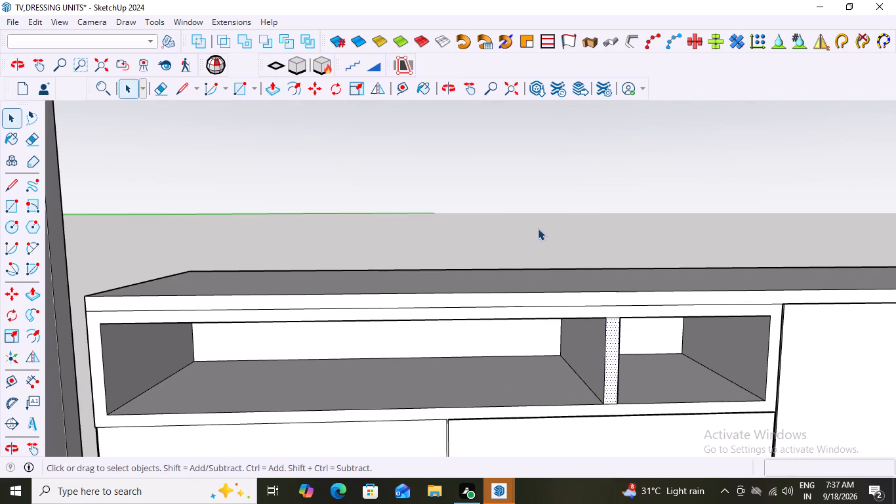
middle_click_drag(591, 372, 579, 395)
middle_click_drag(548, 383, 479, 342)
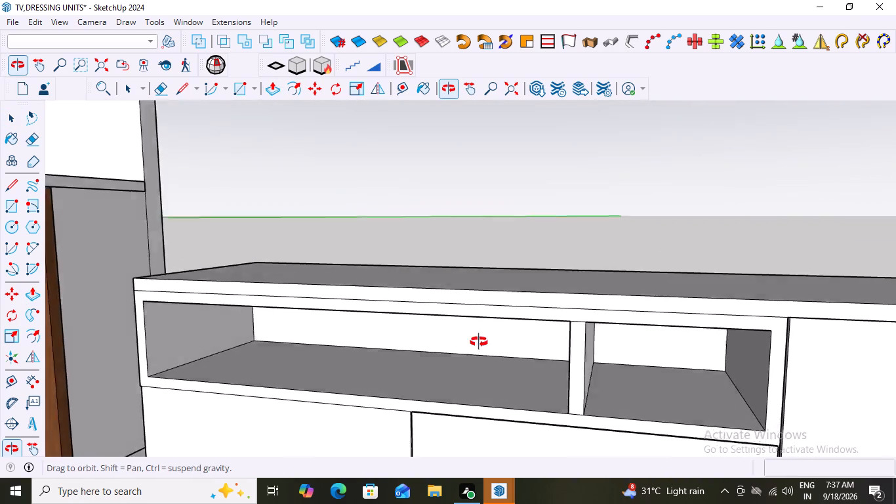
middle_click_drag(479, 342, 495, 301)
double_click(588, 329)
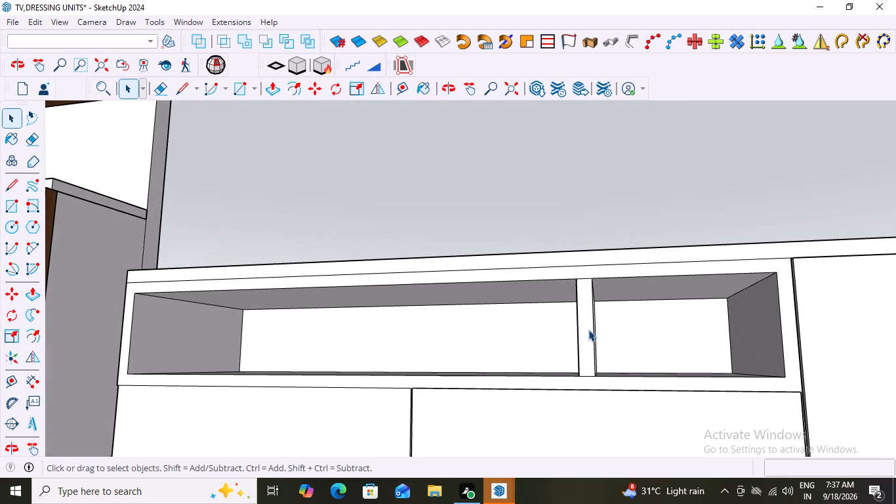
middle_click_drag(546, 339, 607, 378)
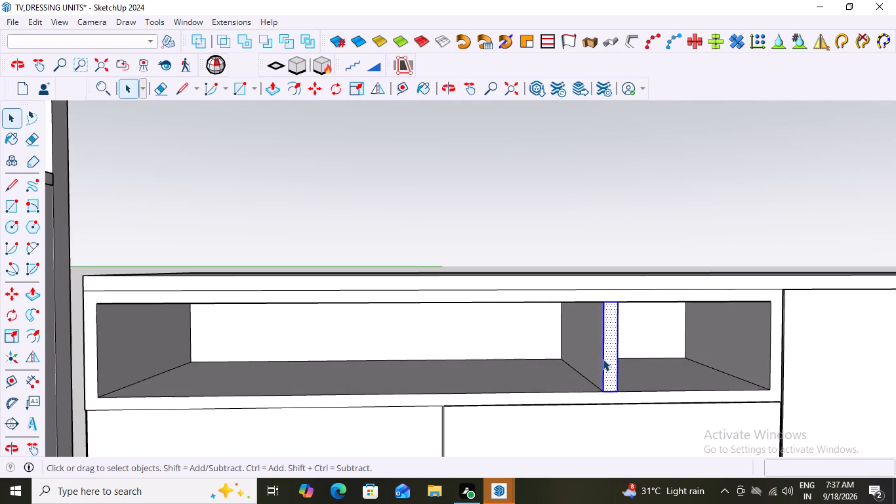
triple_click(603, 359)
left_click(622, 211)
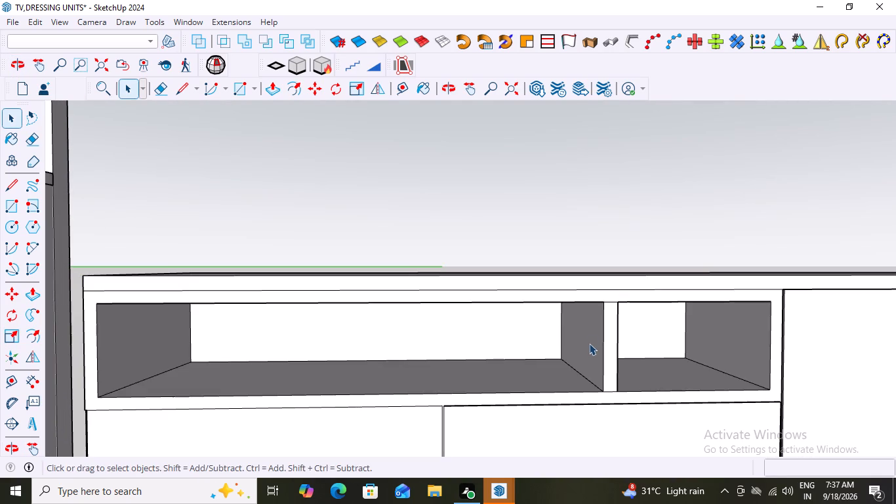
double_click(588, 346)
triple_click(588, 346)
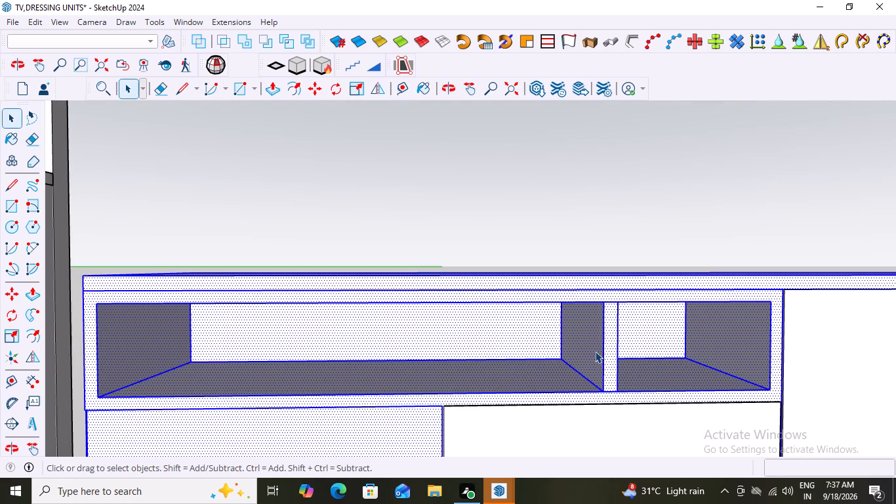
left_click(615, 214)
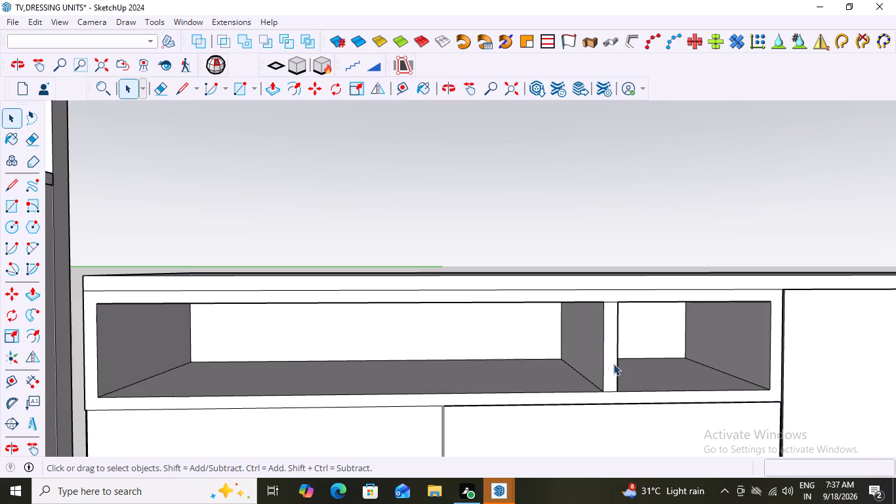
Copy the divider's front face with its edges 11" along the compartment opening, toward the dressing unit.
left_click(609, 363)
double_click(609, 363)
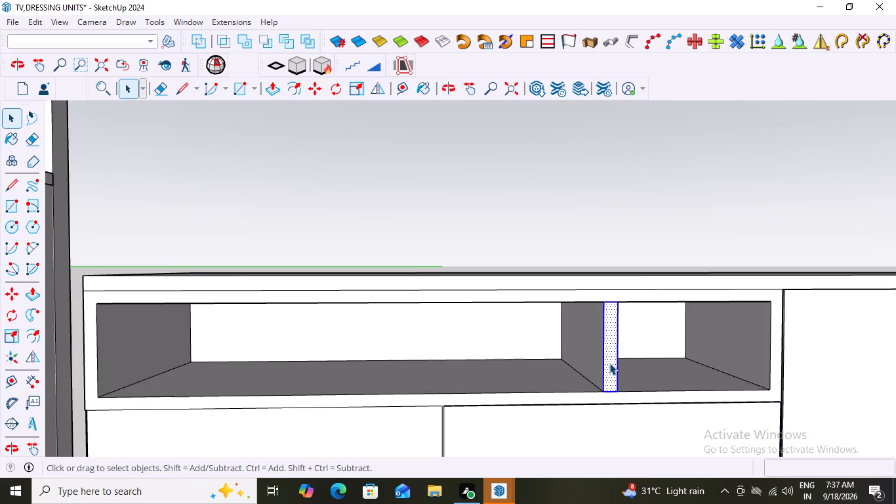
left_click(609, 363)
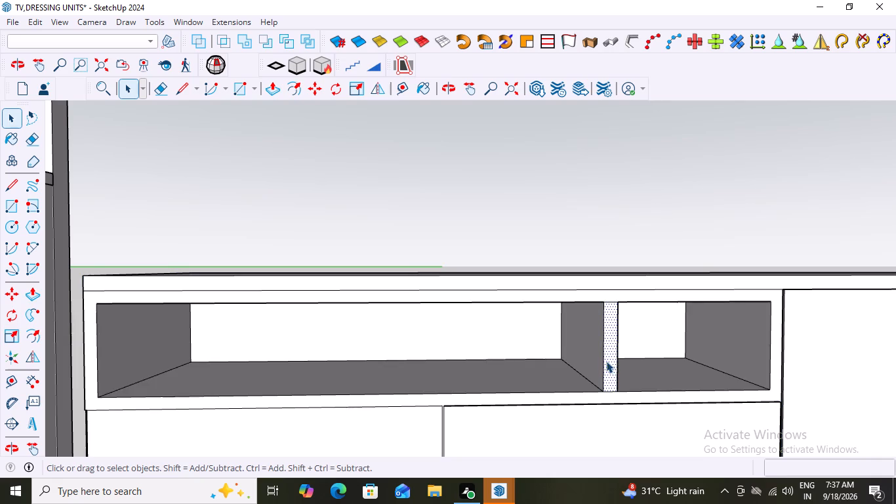
left_click(611, 364)
left_click(611, 364)
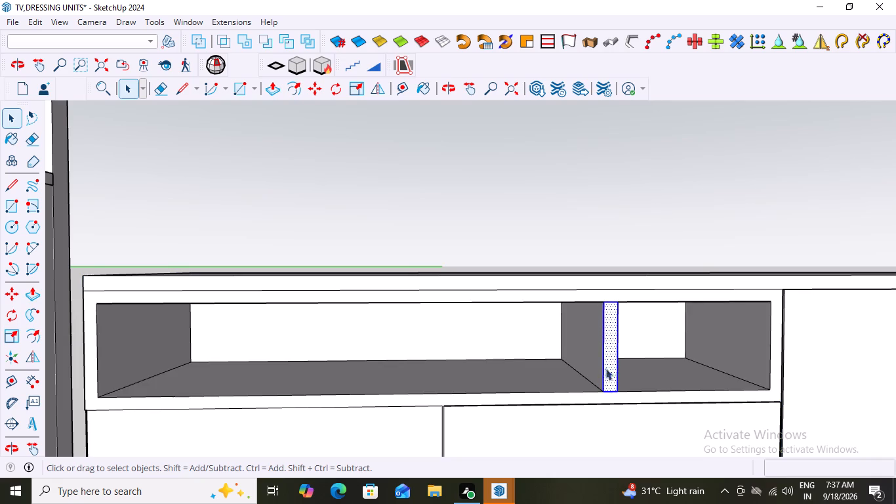
key("m")
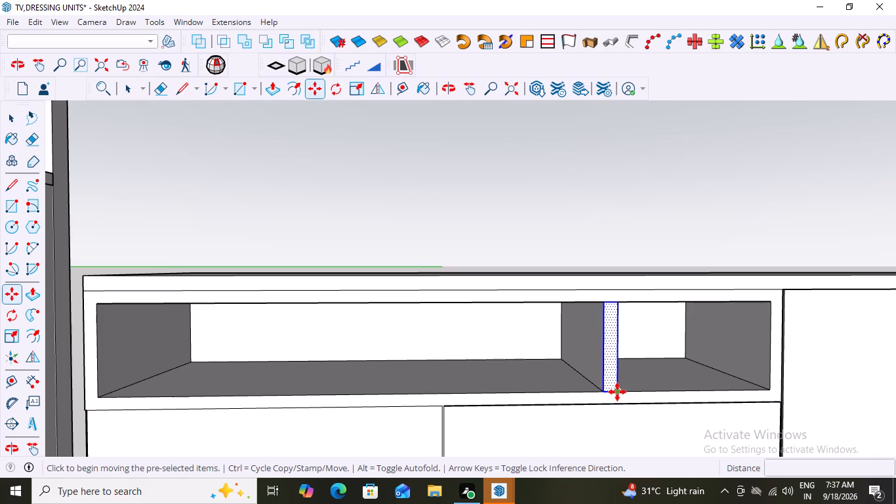
left_click(617, 392)
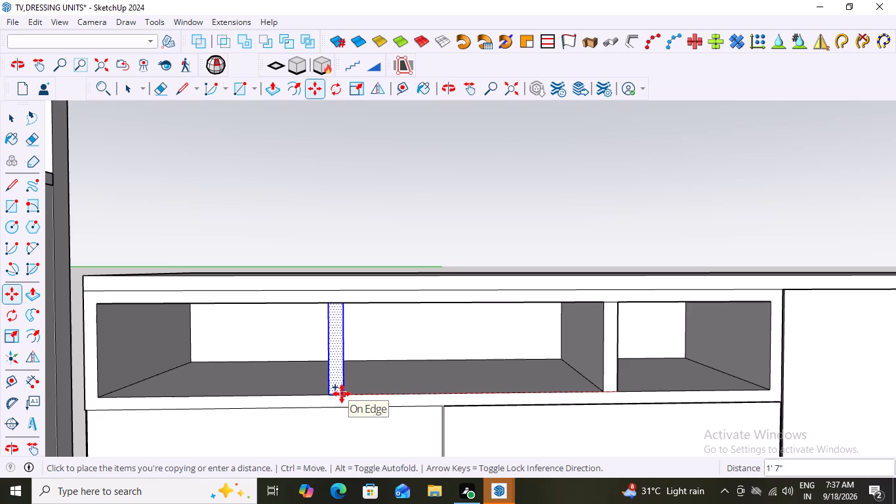
scroll(342, 394, "down", 13)
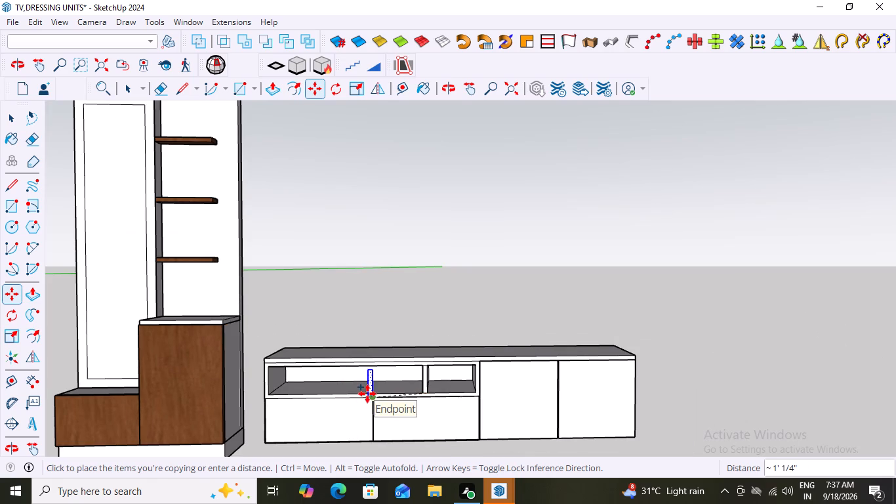
scroll(364, 390, "up", 8)
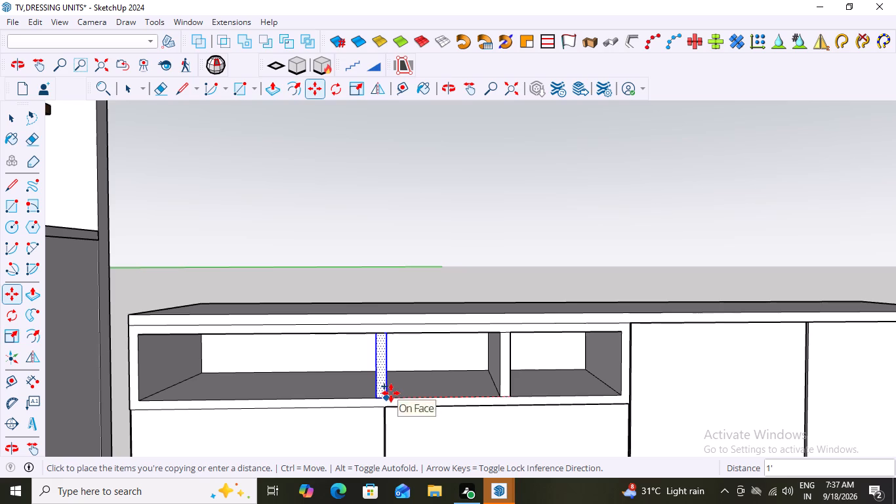
left_click(397, 396)
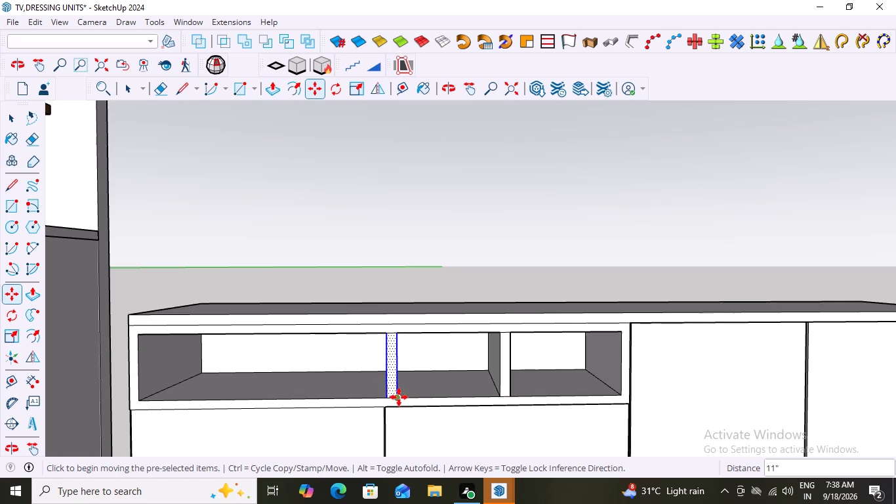
Copy the second divider face about 1' 3/4" further along the opening, toward the dressing unit.
left_click(399, 397)
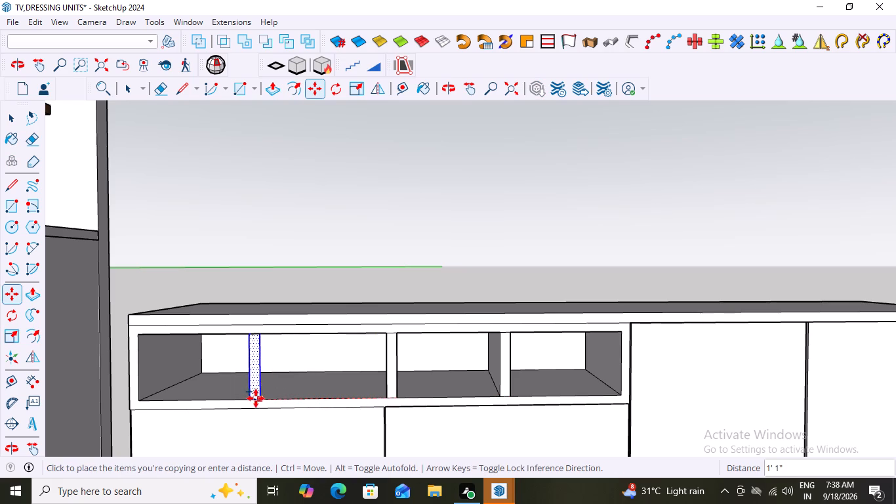
left_click(266, 398)
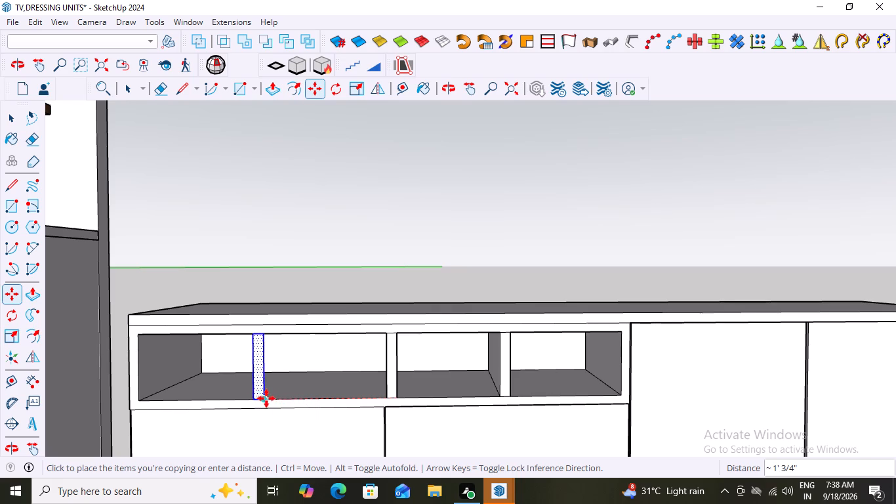
key("space")
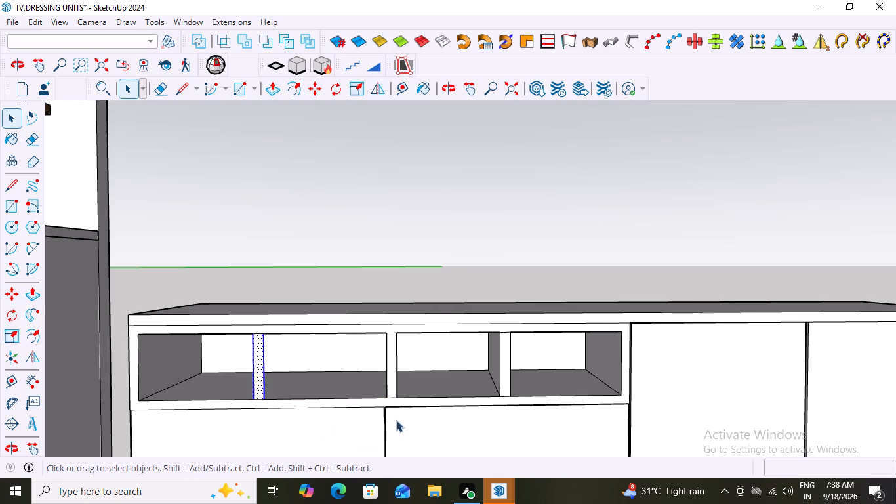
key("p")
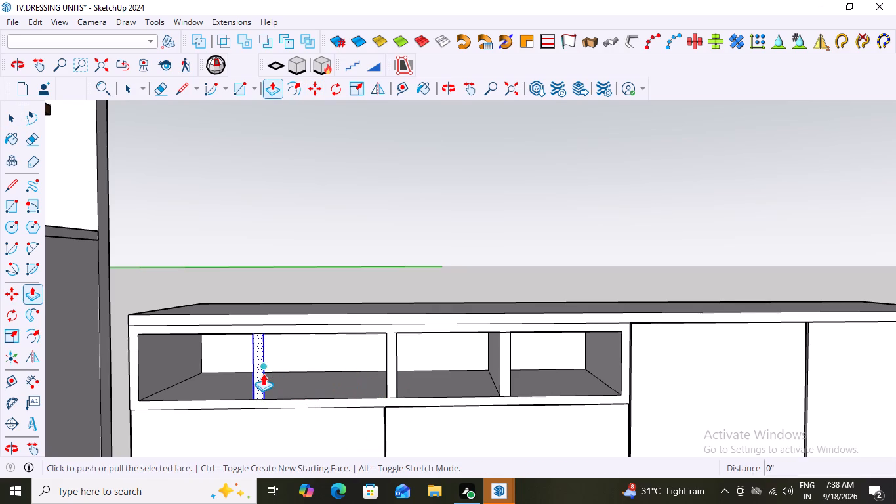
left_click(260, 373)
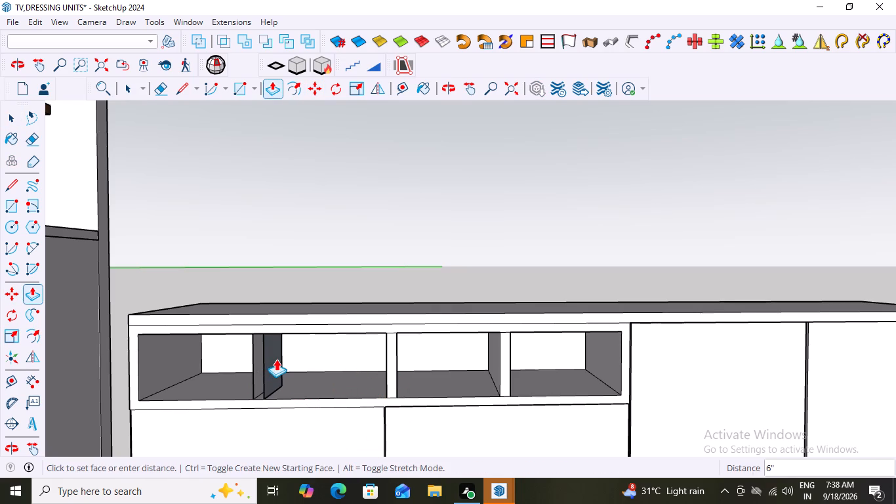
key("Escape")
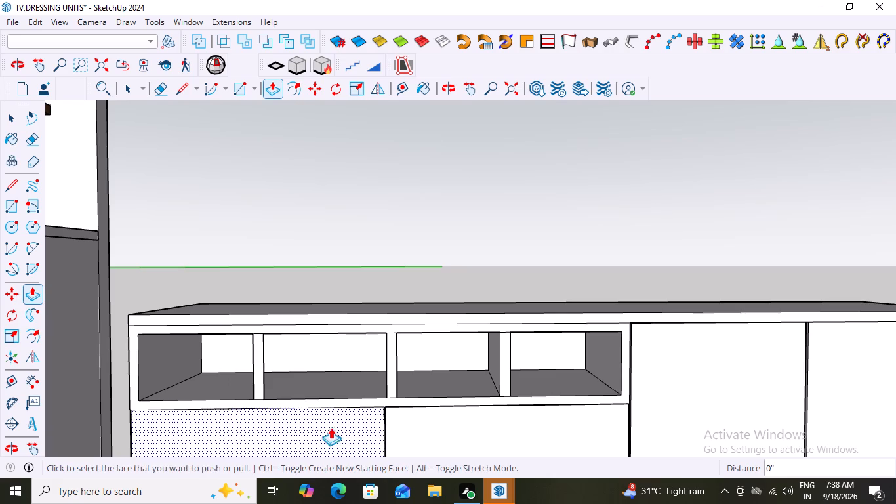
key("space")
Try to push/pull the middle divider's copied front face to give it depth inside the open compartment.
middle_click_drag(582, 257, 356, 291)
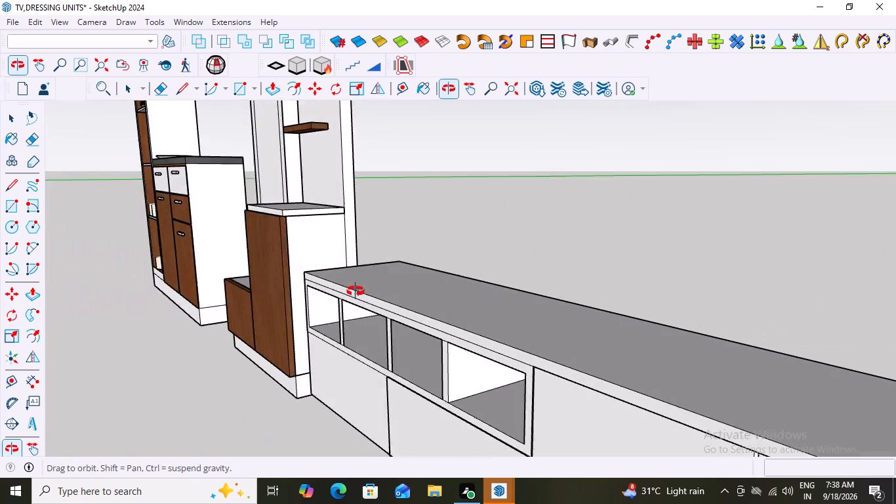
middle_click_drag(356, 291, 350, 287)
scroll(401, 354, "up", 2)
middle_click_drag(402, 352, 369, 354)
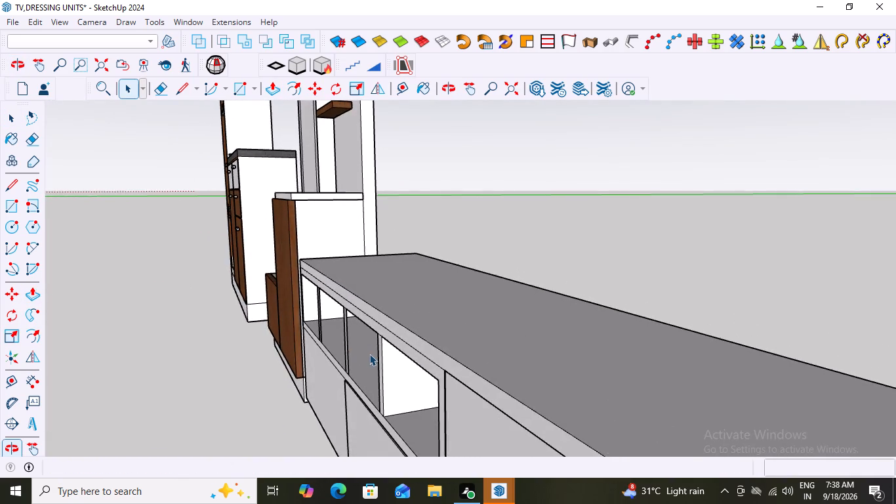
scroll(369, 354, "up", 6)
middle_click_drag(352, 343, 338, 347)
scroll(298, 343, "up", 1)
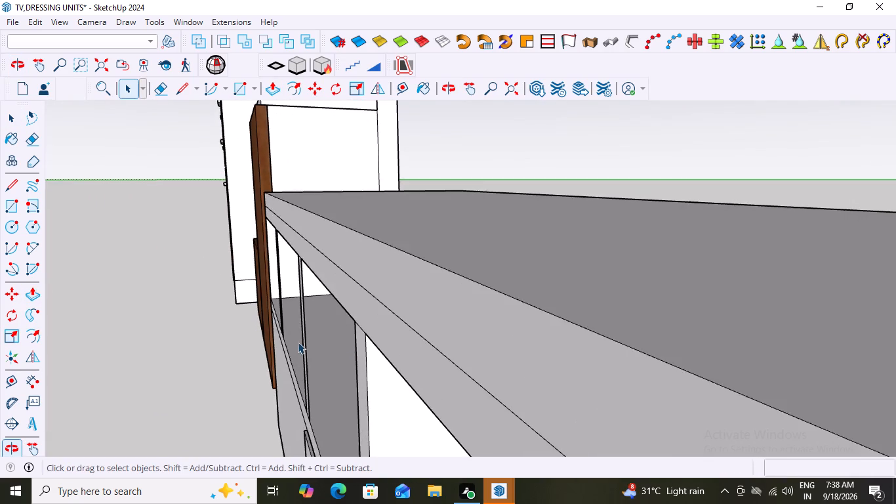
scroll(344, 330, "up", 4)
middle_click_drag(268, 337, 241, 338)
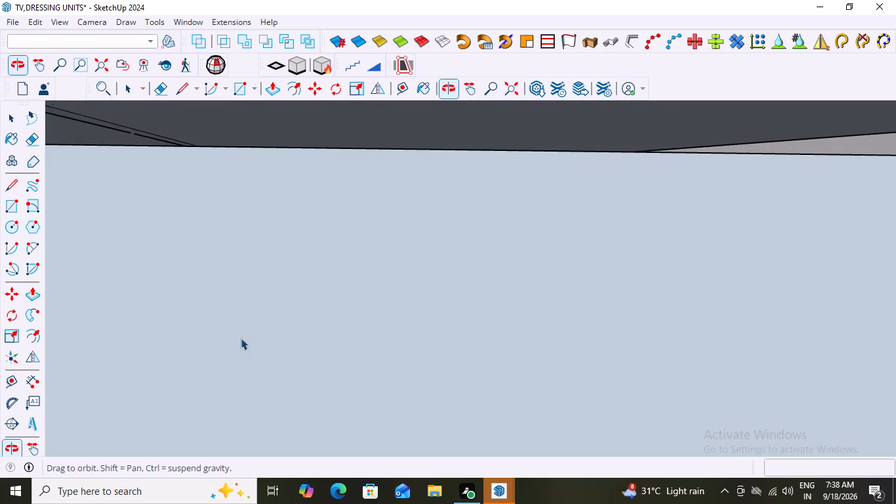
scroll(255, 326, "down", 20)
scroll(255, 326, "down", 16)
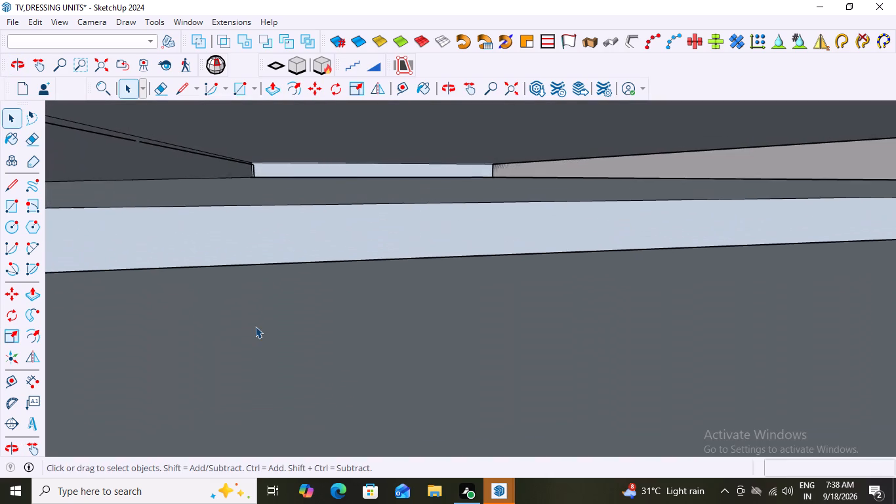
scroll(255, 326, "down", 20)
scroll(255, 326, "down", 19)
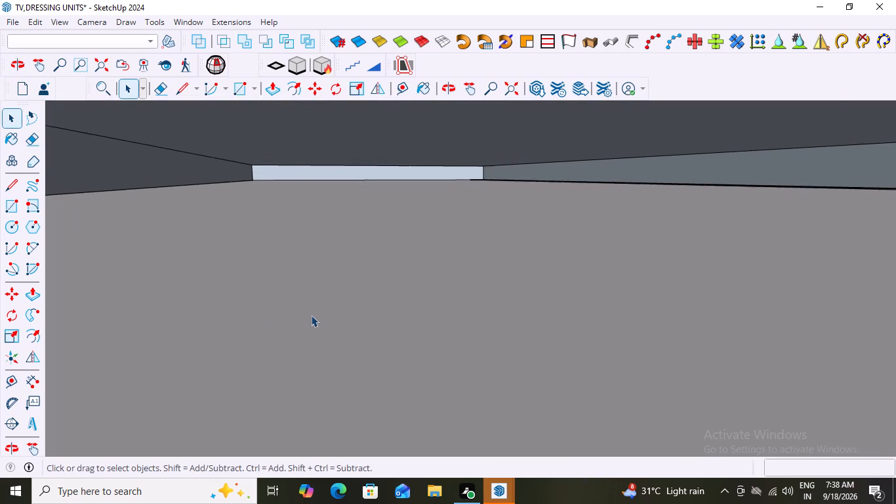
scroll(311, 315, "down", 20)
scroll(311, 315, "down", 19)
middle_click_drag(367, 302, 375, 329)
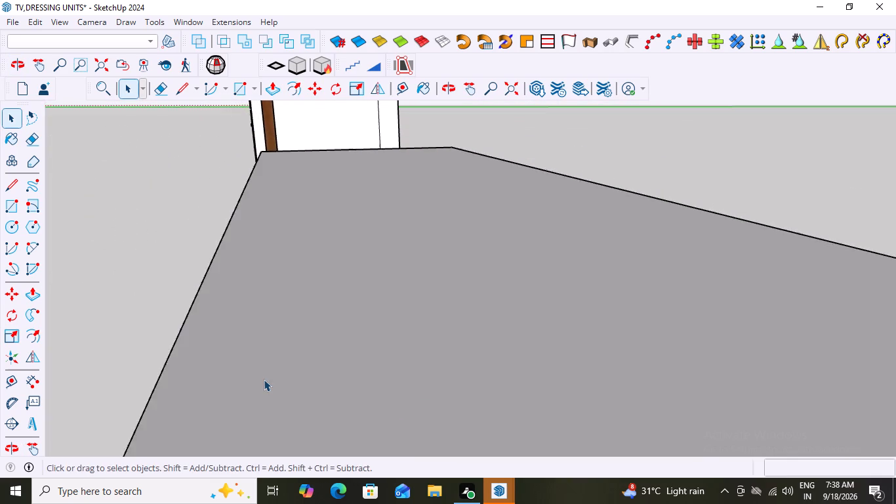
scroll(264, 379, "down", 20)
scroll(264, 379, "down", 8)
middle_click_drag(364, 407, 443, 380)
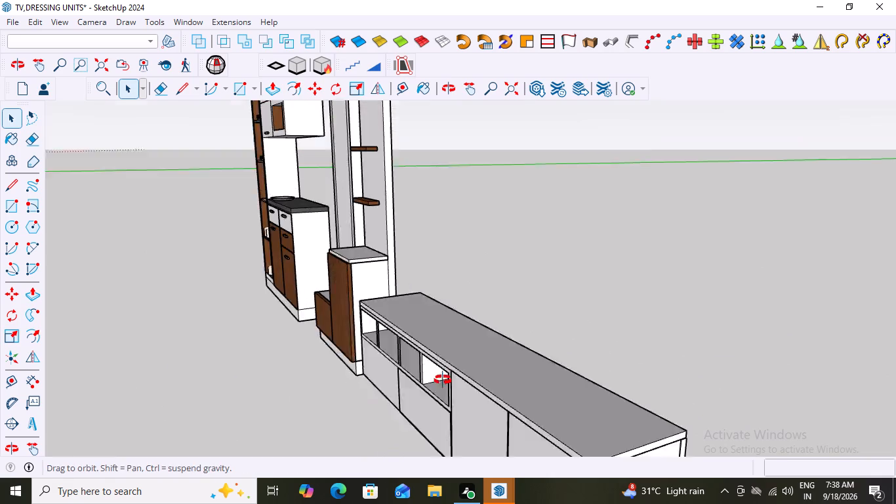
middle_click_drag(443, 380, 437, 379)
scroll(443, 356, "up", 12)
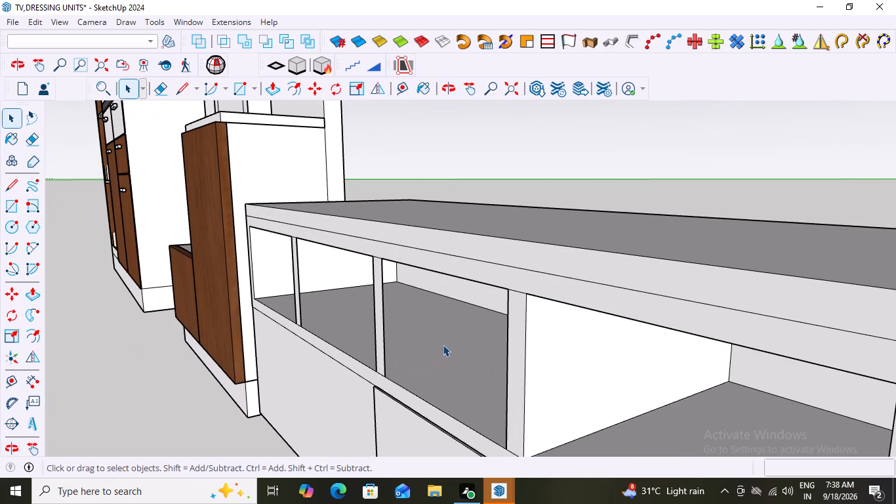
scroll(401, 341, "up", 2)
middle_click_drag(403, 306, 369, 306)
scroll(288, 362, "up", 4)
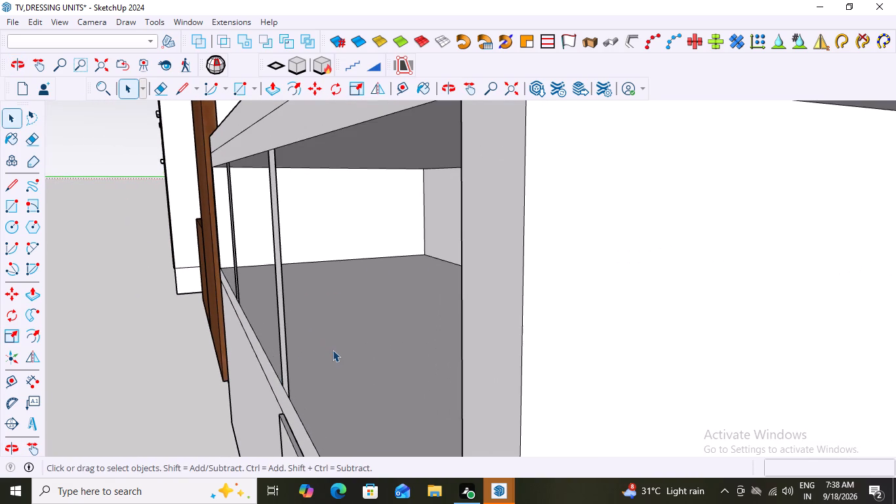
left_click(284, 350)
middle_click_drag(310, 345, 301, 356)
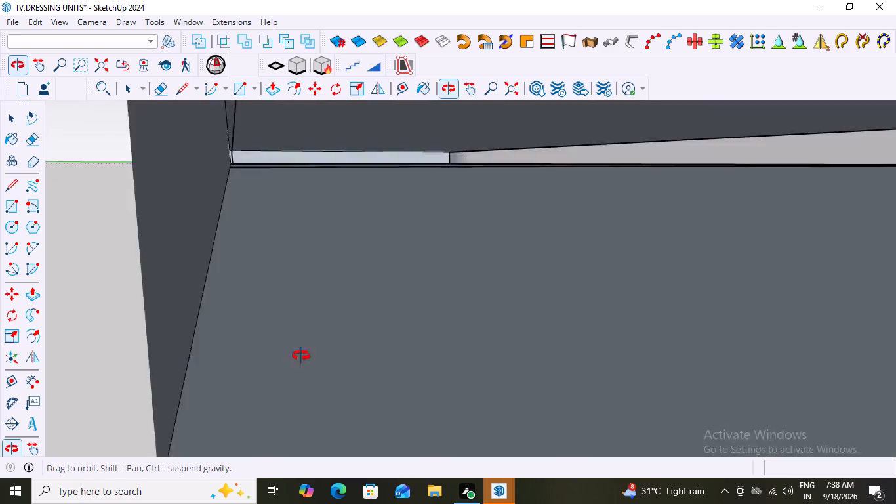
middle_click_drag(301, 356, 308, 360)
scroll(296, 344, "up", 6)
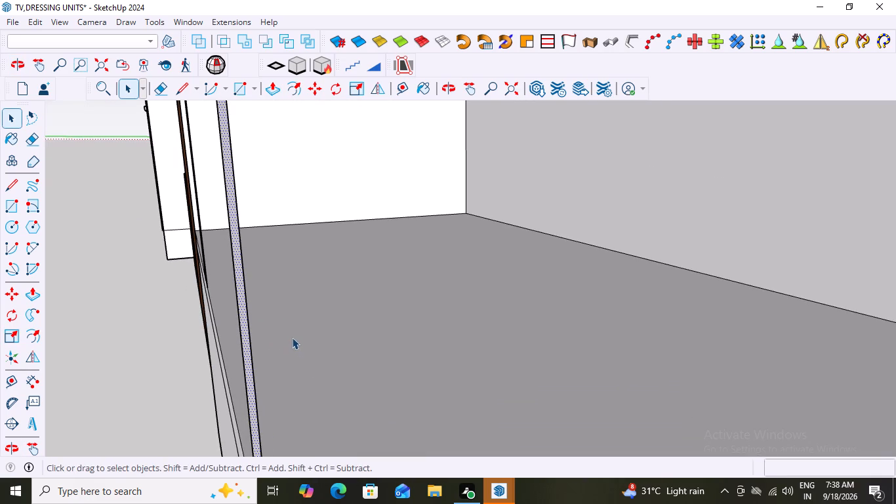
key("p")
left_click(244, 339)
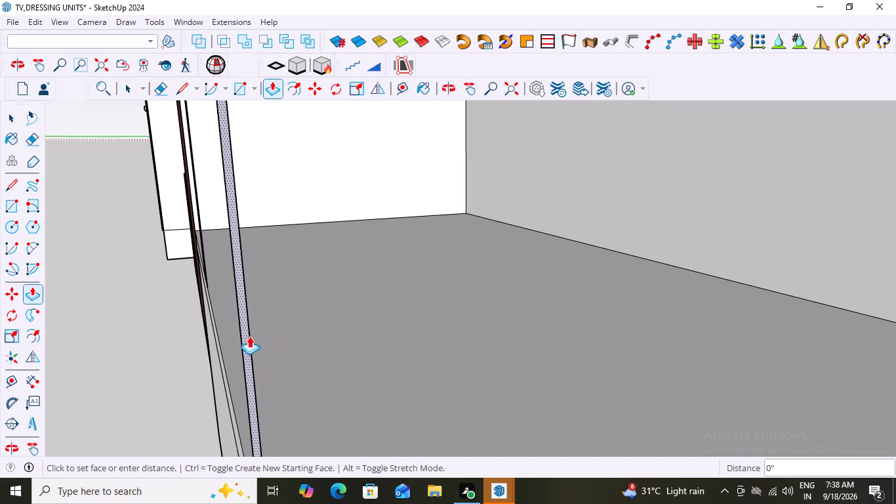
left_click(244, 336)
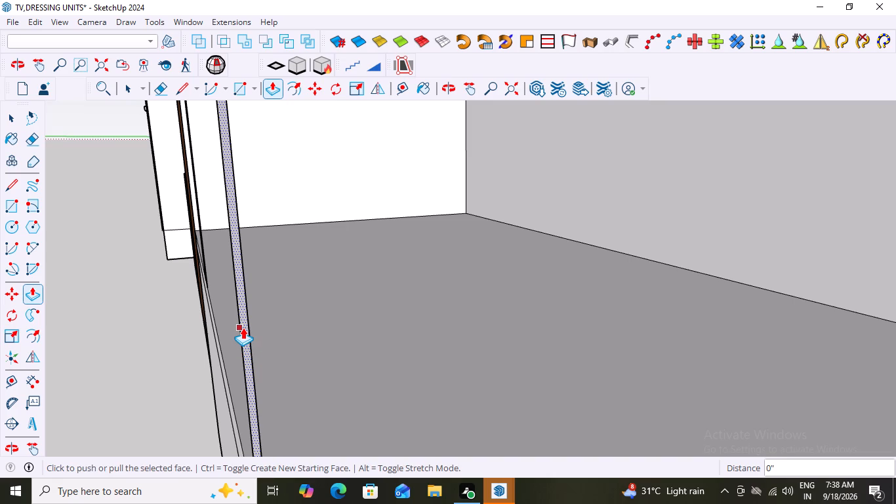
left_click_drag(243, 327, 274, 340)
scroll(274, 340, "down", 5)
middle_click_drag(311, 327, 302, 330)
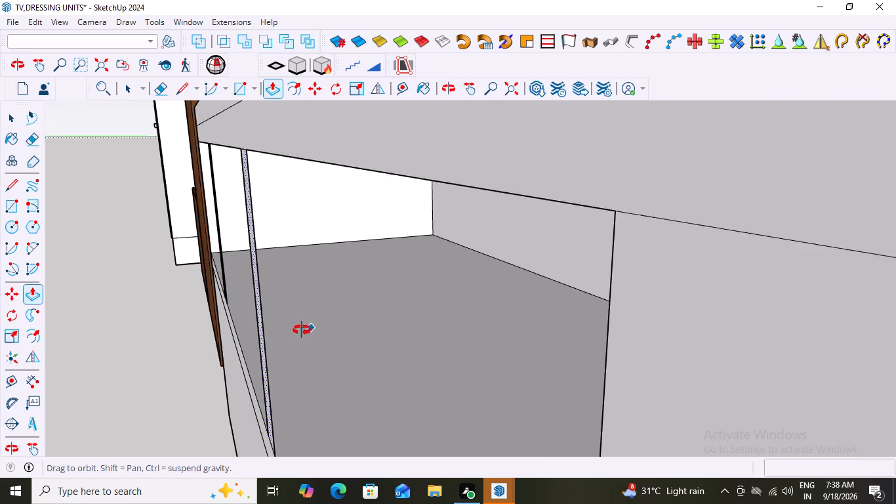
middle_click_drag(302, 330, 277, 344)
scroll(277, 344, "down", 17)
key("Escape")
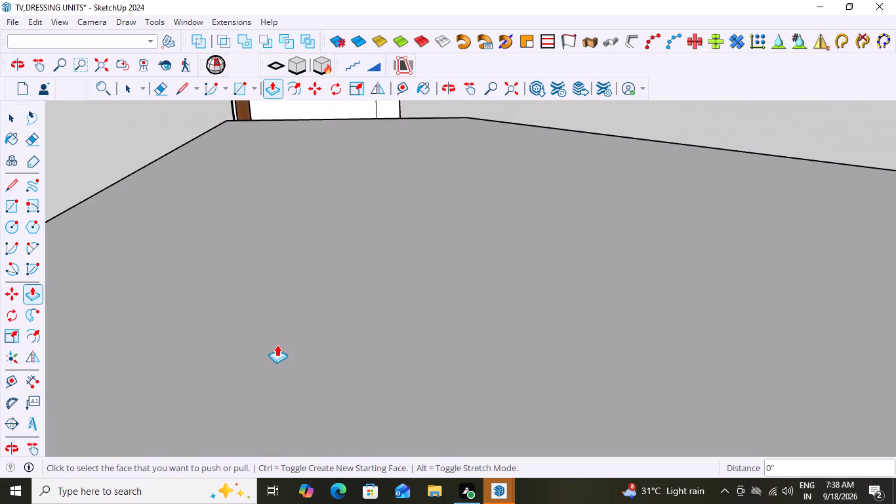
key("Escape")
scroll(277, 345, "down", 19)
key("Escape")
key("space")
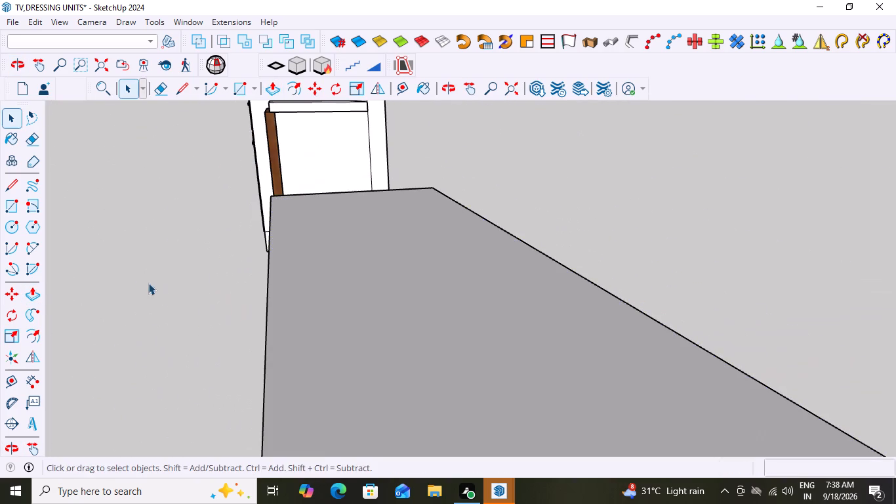
Undo the two divider-face copies along the compartment opening, keeping only the original solid divider.
middle_click_drag(182, 302, 693, 299)
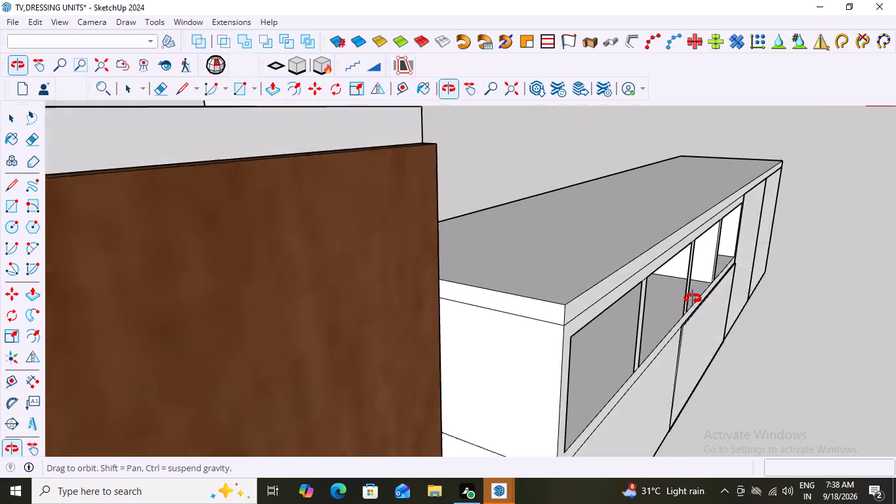
middle_click_drag(693, 299, 698, 297)
scroll(612, 345, "up", 3)
middle_click_drag(743, 303, 638, 314)
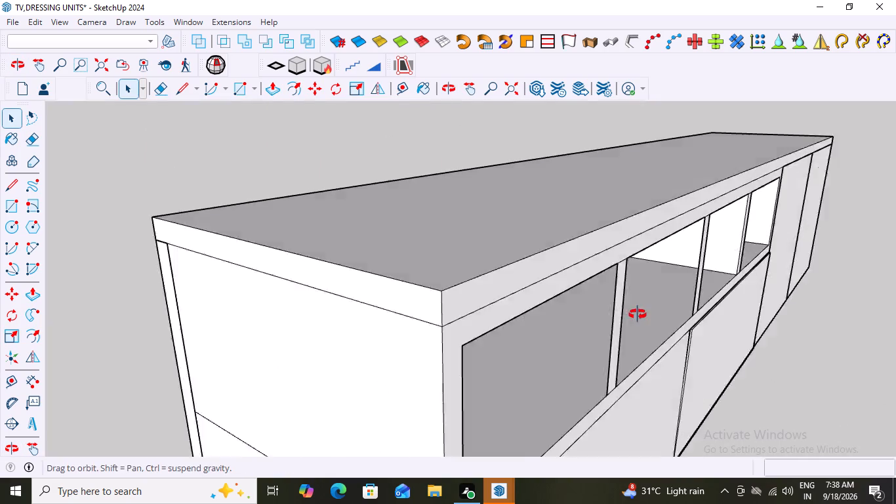
middle_click_drag(638, 314, 599, 321)
key("ctrl+z")
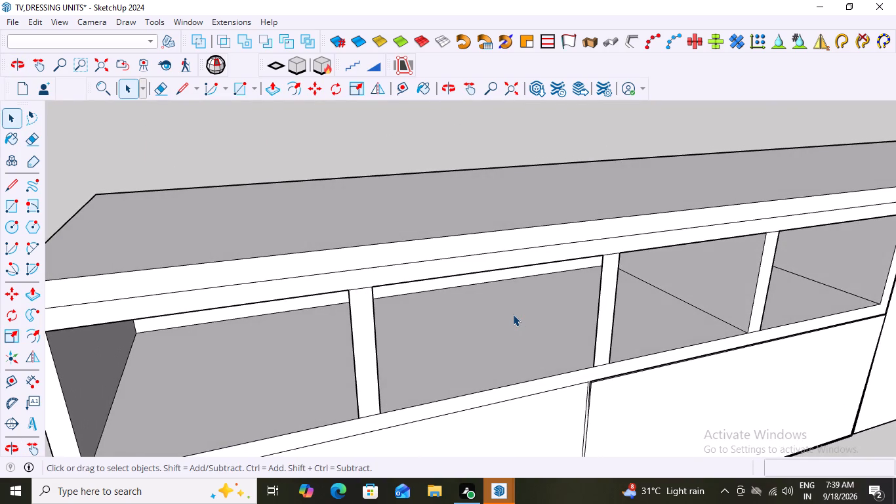
key("ctrl+z")
scroll(513, 314, "down", 10)
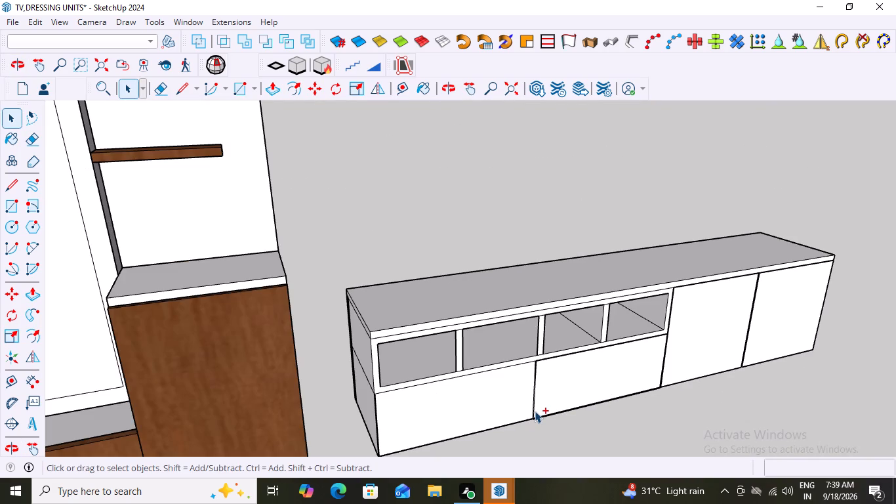
key("ctrl+z")
key("ctrl+x")
key("ctrl+z")
Copy the solid divider's side face with its edges 1' along the compartment, toward the dressing unit.
middle_click_drag(665, 364, 576, 324)
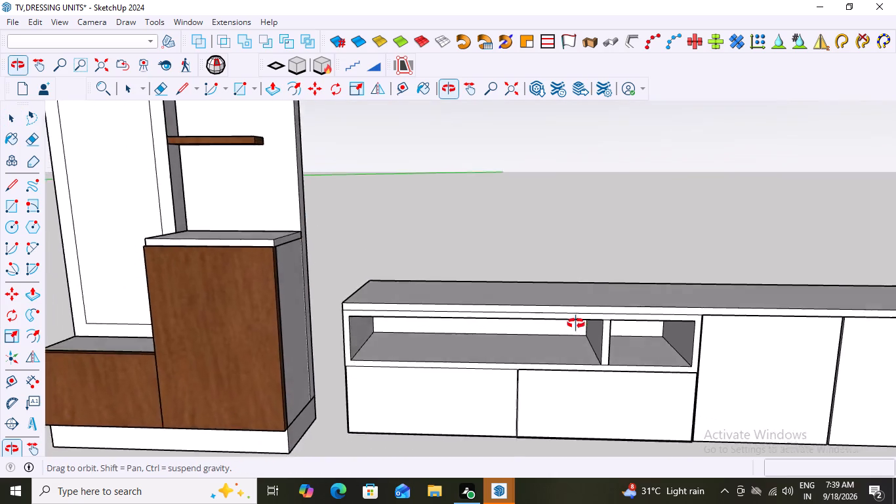
middle_click_drag(576, 324, 616, 313)
scroll(593, 325, "up", 6)
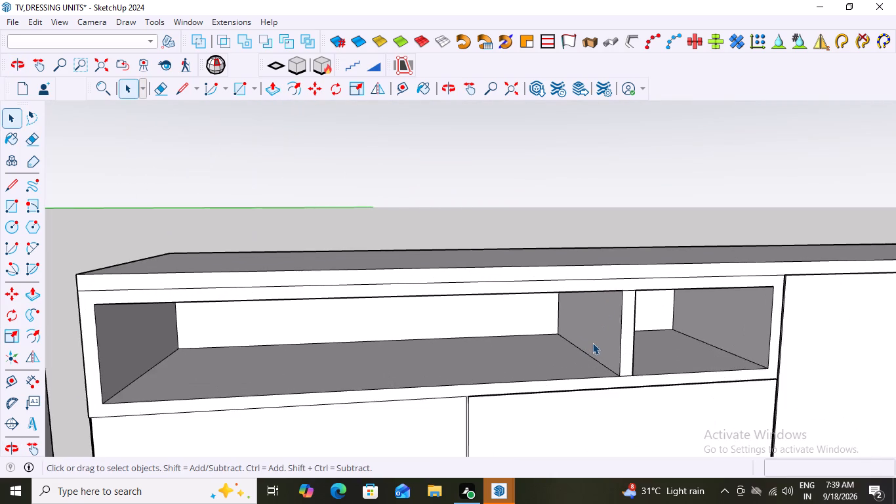
scroll(592, 343, "up", 2)
left_click(592, 343)
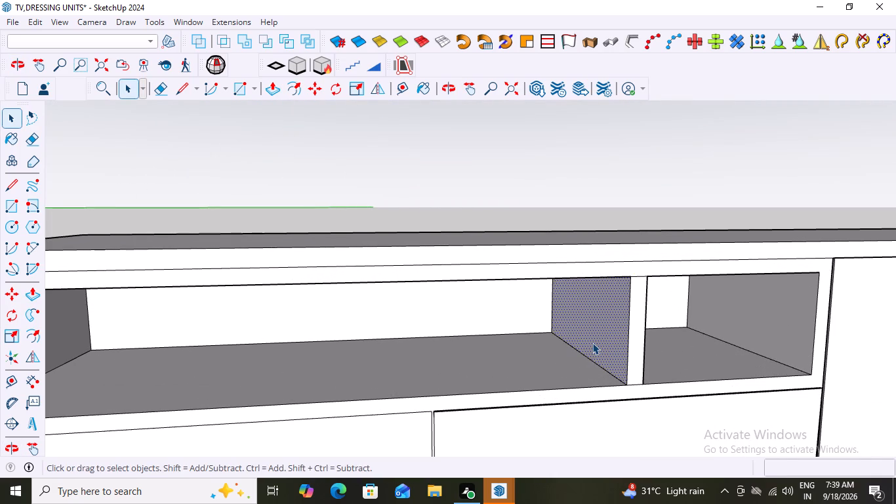
double_click(592, 343)
scroll(592, 343, "down", 3)
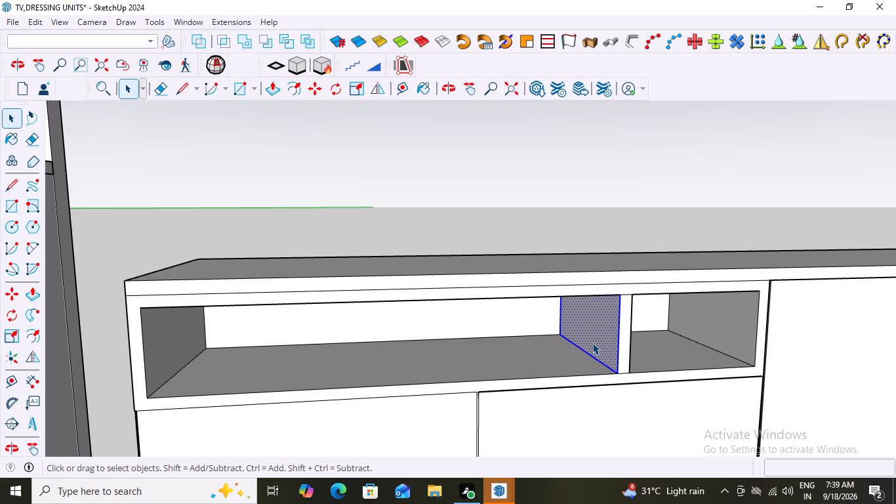
key("m")
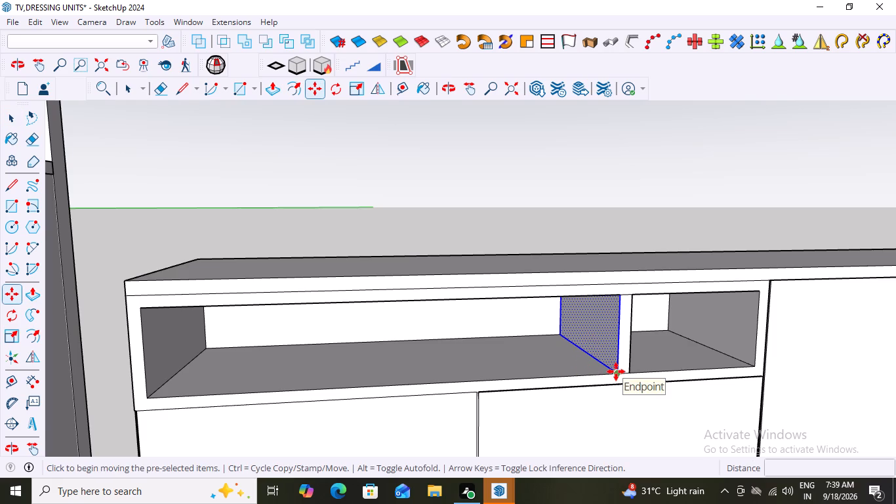
left_click(616, 371)
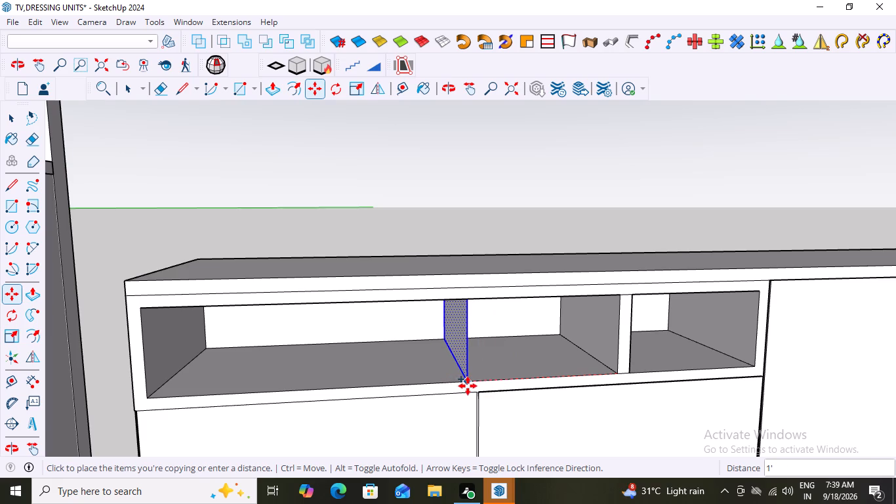
middle_click_drag(468, 386, 444, 391)
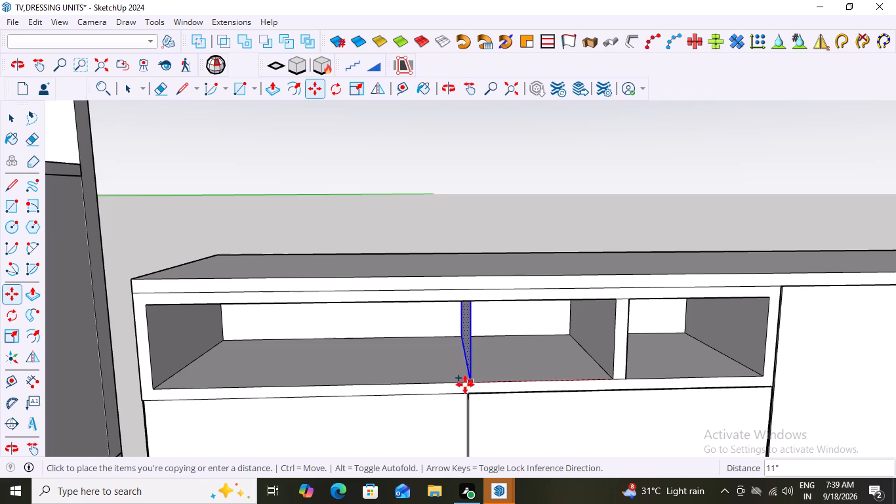
scroll(483, 387, "up", 5)
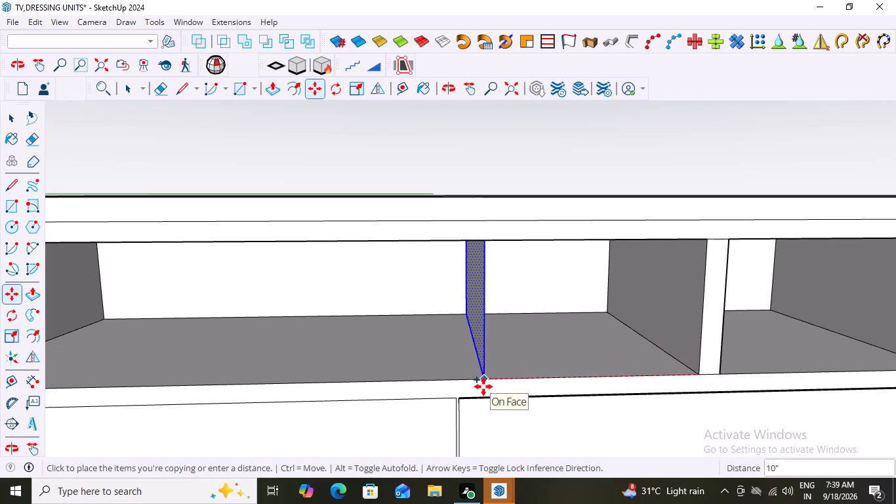
left_click(442, 383)
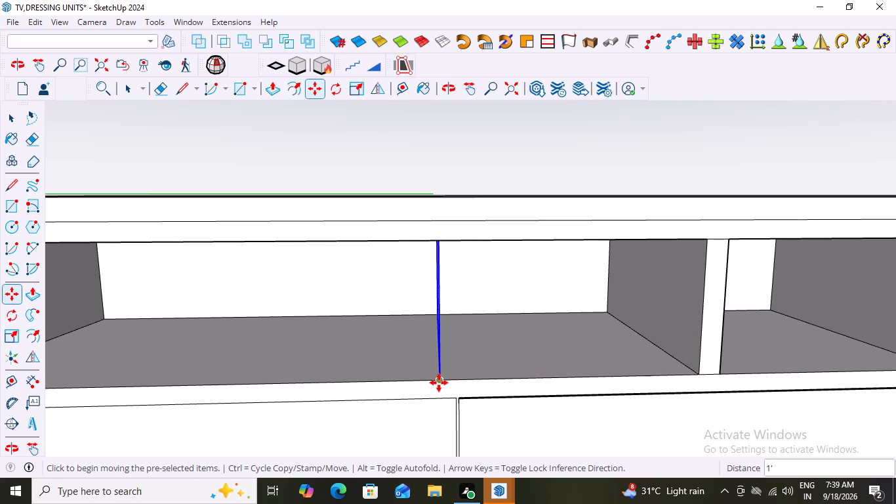
Copy the new divider side face about 1' 1" further along the compartment, toward the dressing unit.
left_click(439, 380)
scroll(365, 398, "down", 3)
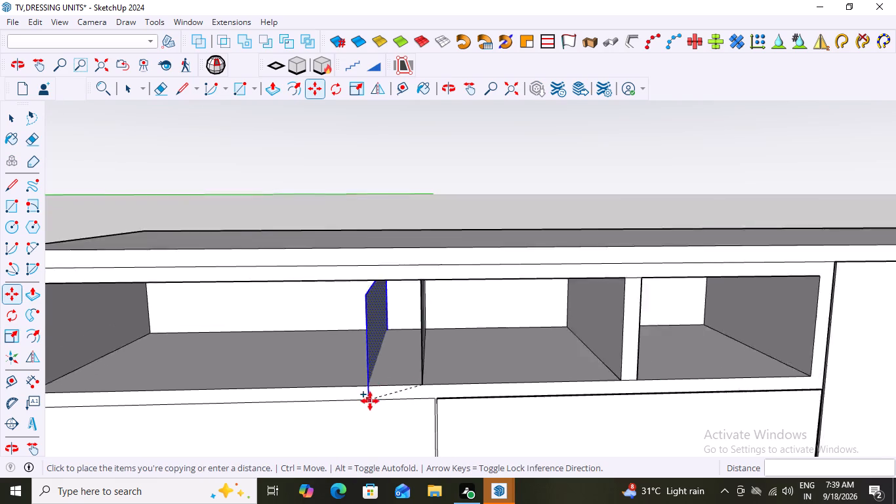
scroll(370, 401, "down", 10)
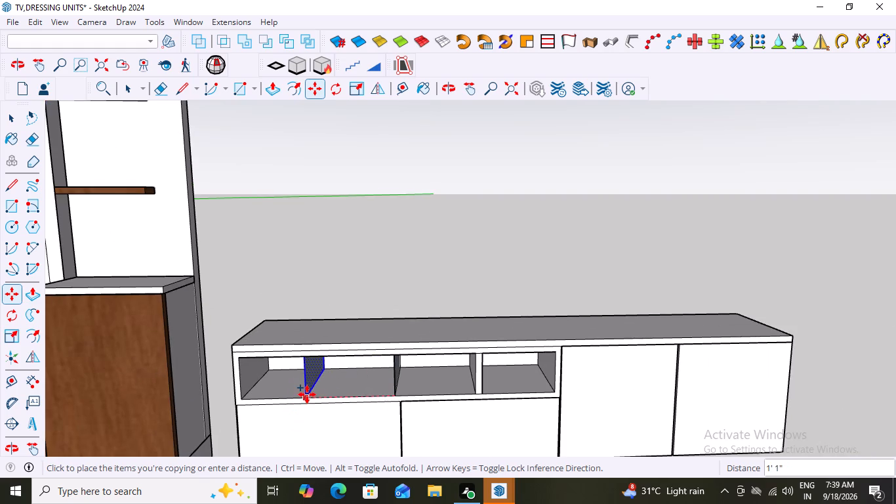
middle_click_drag(318, 395, 384, 388)
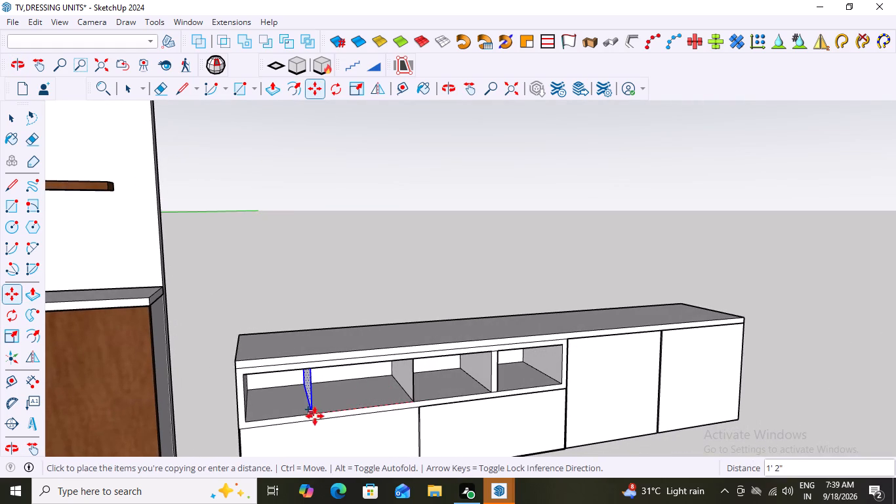
scroll(319, 416, "up", 7)
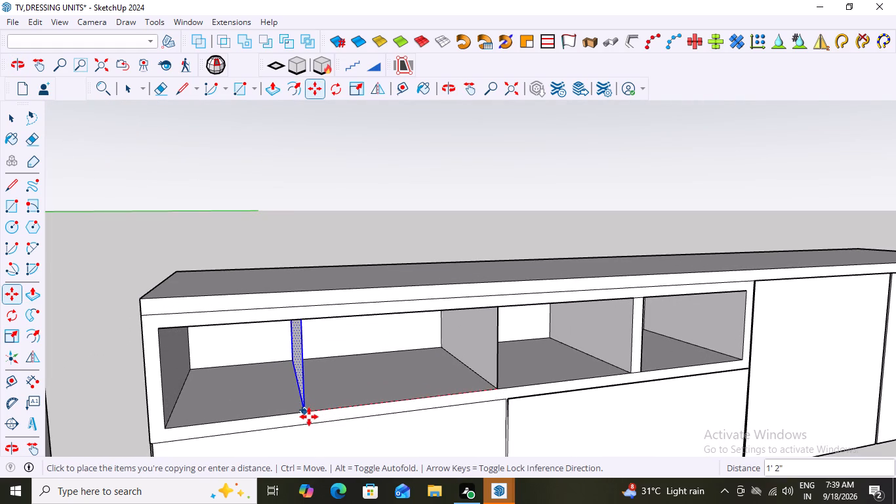
left_click(321, 411)
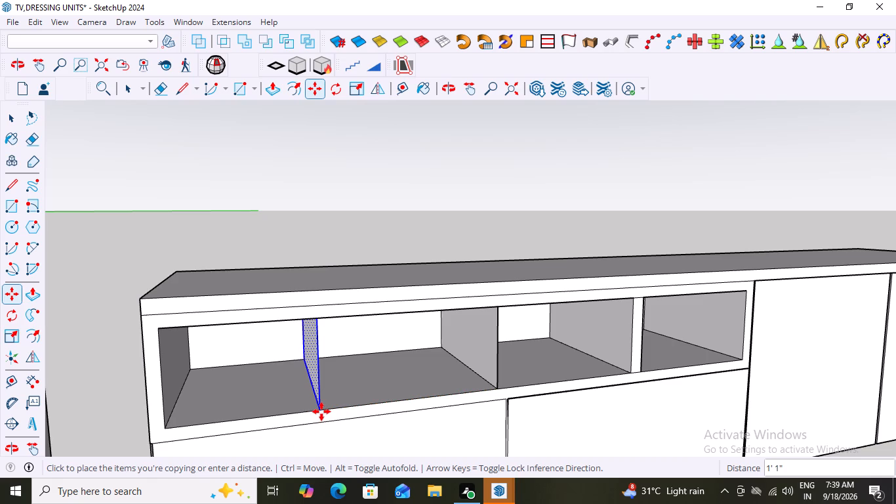
Push/pull the copied divider face nearest the dressing unit to a 1" thickness.
key("Escape")
key("space")
middle_click_drag(359, 423, 283, 413)
left_click(309, 355)
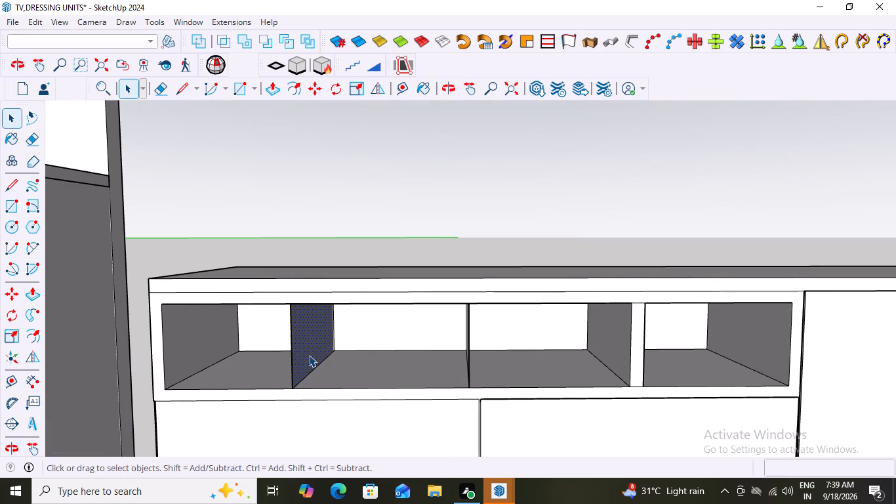
left_click(309, 355)
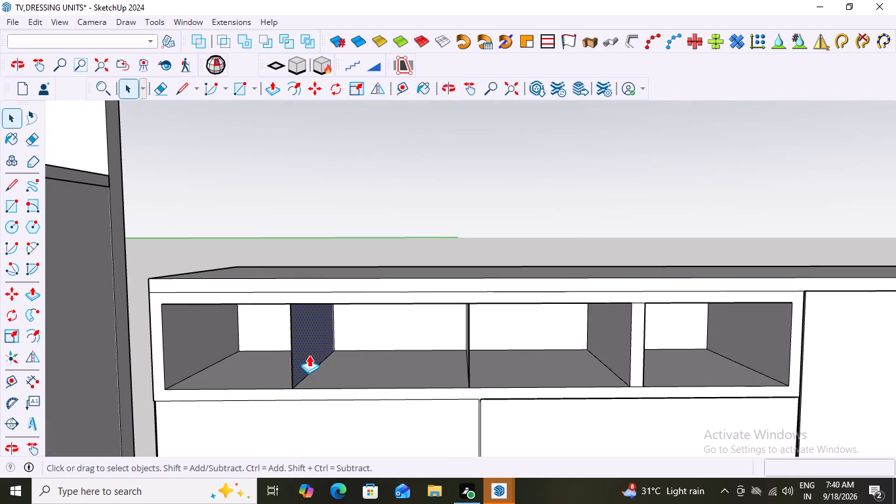
key("p")
left_click(308, 354)
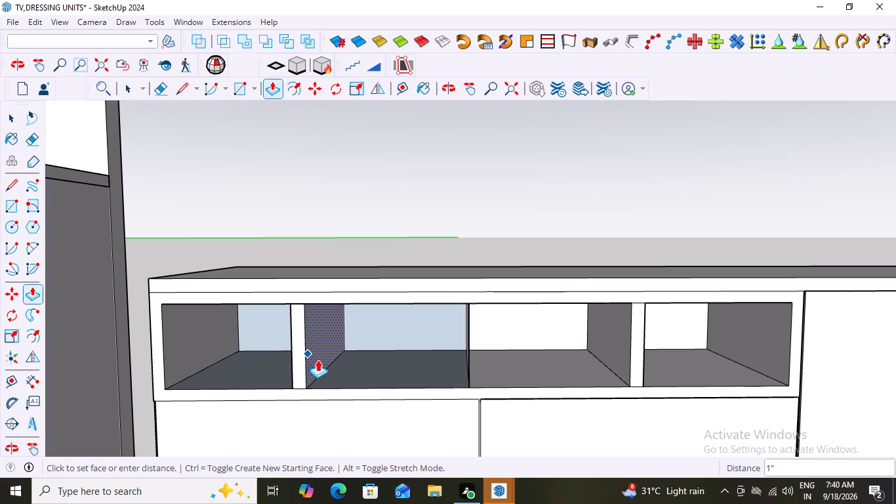
key("1")
key("shift+quotedbl")
key("Return")
Repeat the 1" push/pull on the middle divider face of the open compartment.
middle_click_drag(544, 438, 489, 442)
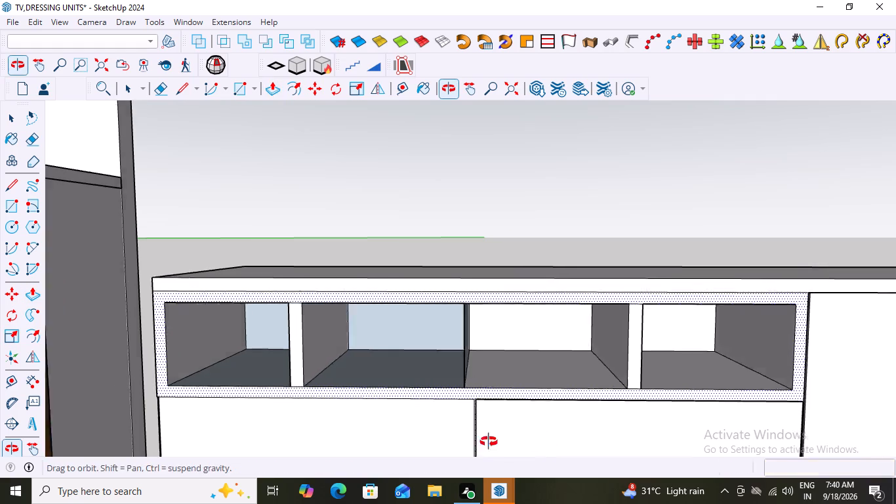
middle_click_drag(489, 442, 449, 442)
double_click(444, 337)
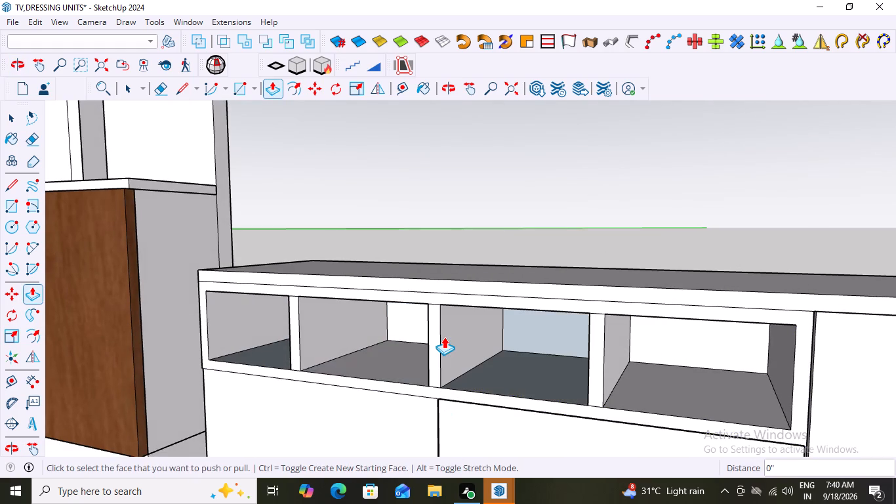
scroll(444, 337, "down", 13)
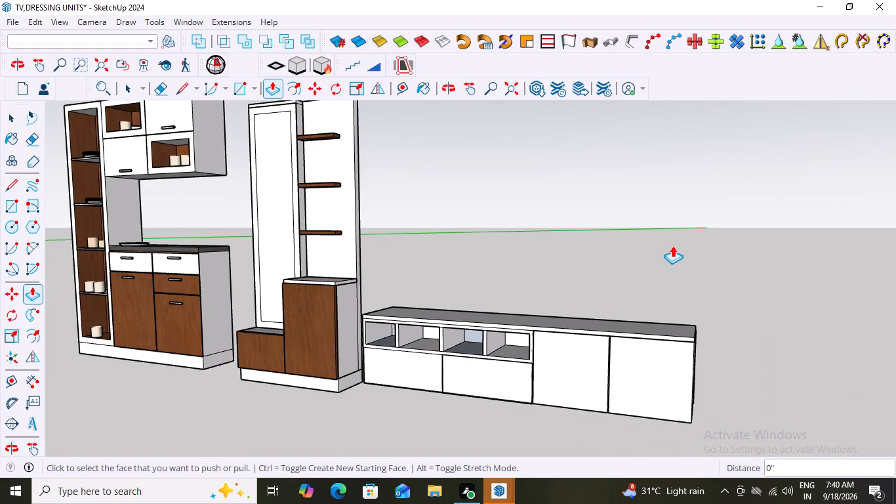
key("space")
Examine the TV cabinet's divided compartment and its overall look beside the other units from several views.
middle_click_drag(606, 254, 688, 280)
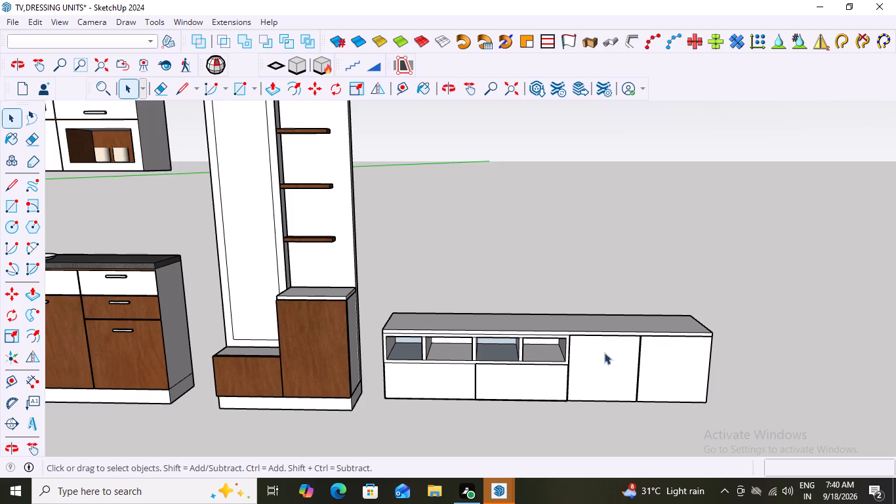
scroll(504, 394, "up", 5)
middle_click_drag(504, 394, 526, 390)
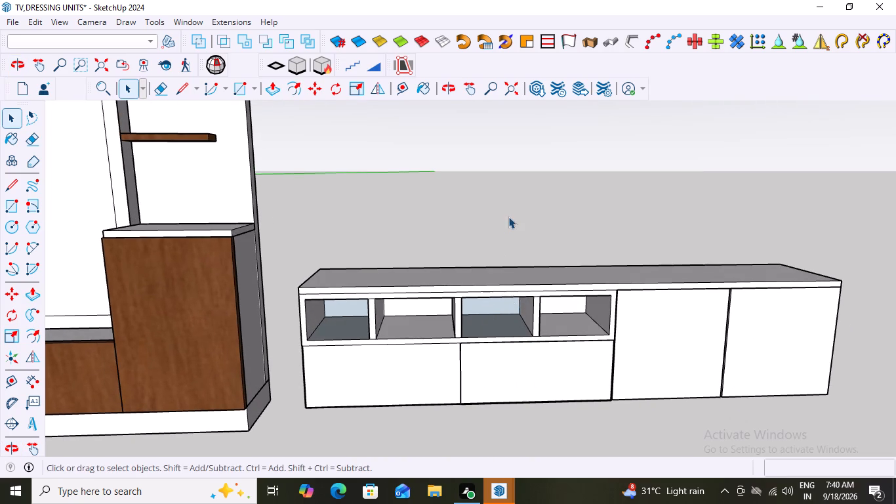
left_click(508, 213)
left_click(510, 212)
left_click(468, 316)
double_click(475, 228)
key("space")
scroll(485, 278, "down", 12)
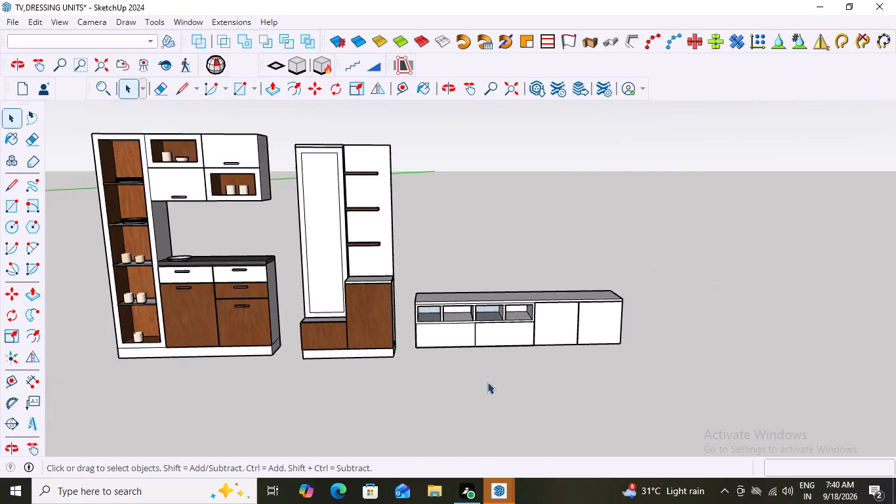
middle_click_drag(529, 369, 488, 432)
scroll(500, 433, "down", 6)
scroll(495, 357, "up", 3)
middle_click_drag(504, 360, 544, 361)
scroll(533, 368, "up", 2)
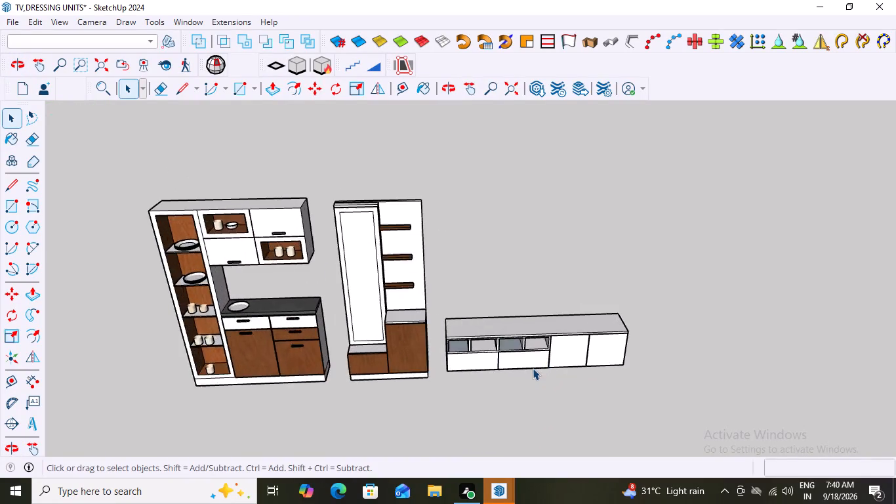
scroll(533, 368, "up", 5)
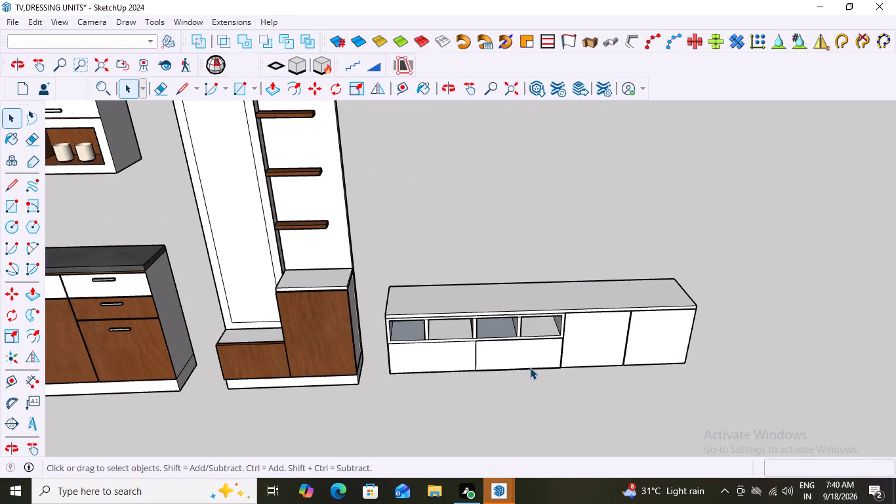
scroll(530, 367, "down", 4)
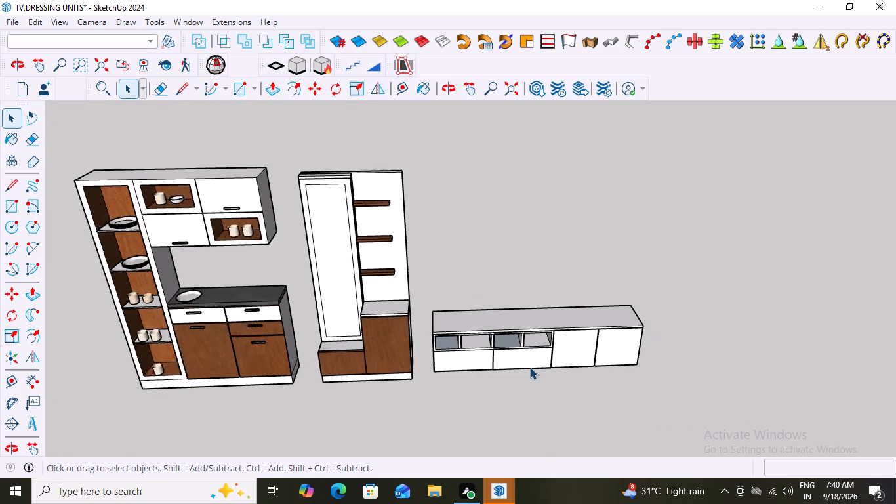
scroll(530, 367, "down", 4)
middle_click_drag(525, 370, 516, 408)
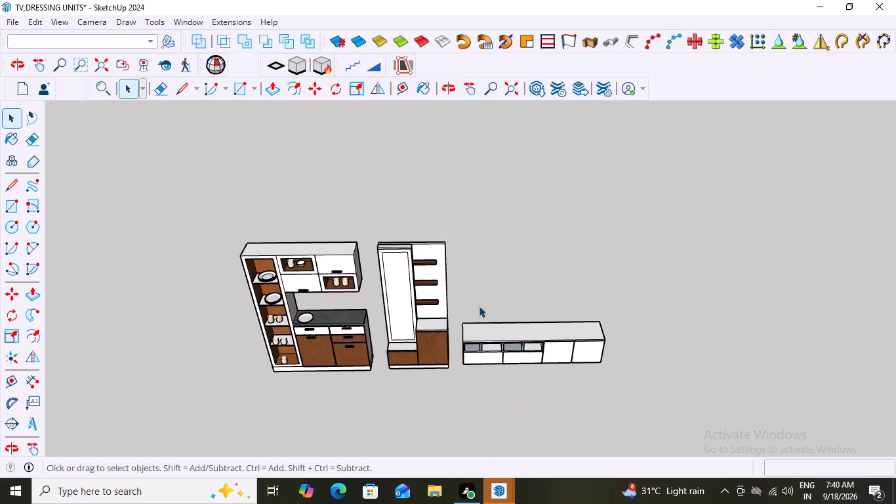
Draw a vertical 57.60" by 48" rectangle rising from the cabinet top's back corner nearest the dressing unit, 57.60" along the back edge.
scroll(460, 316, "up", 7)
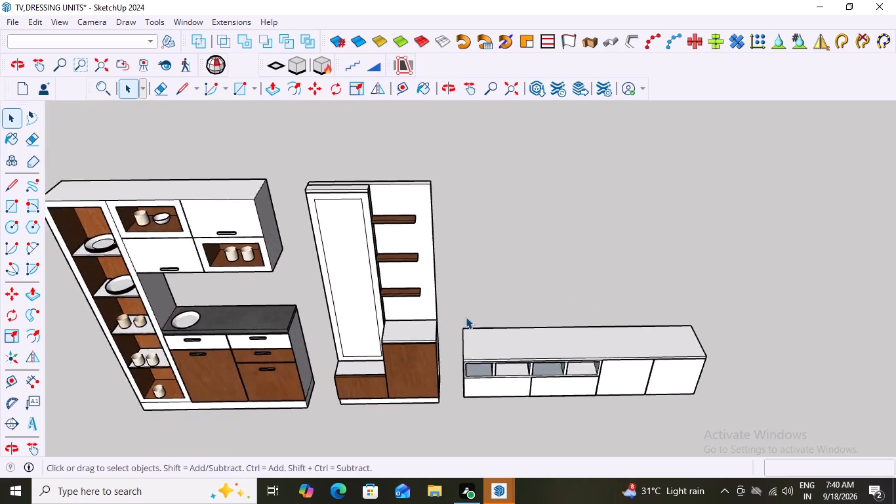
scroll(466, 317, "up", 8)
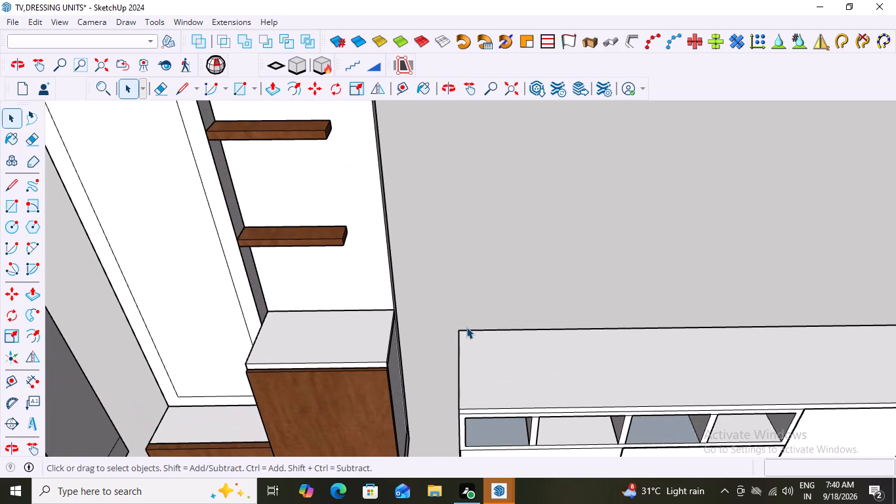
key("r")
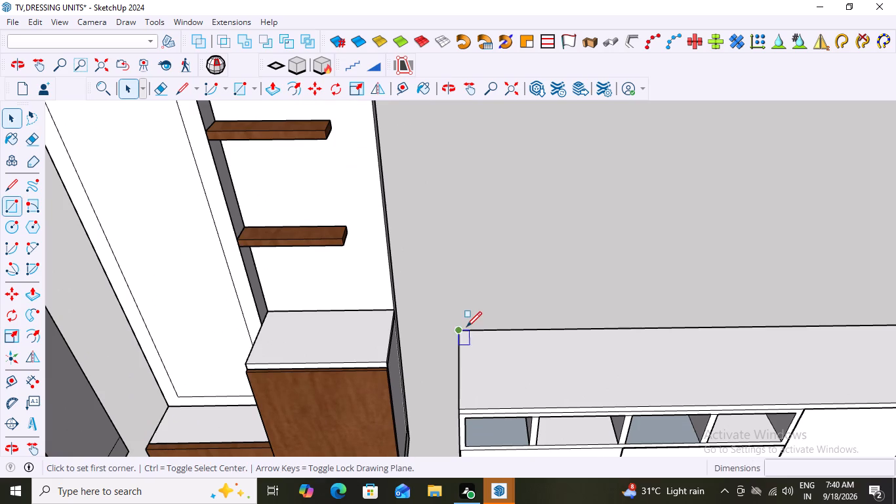
left_click(458, 331)
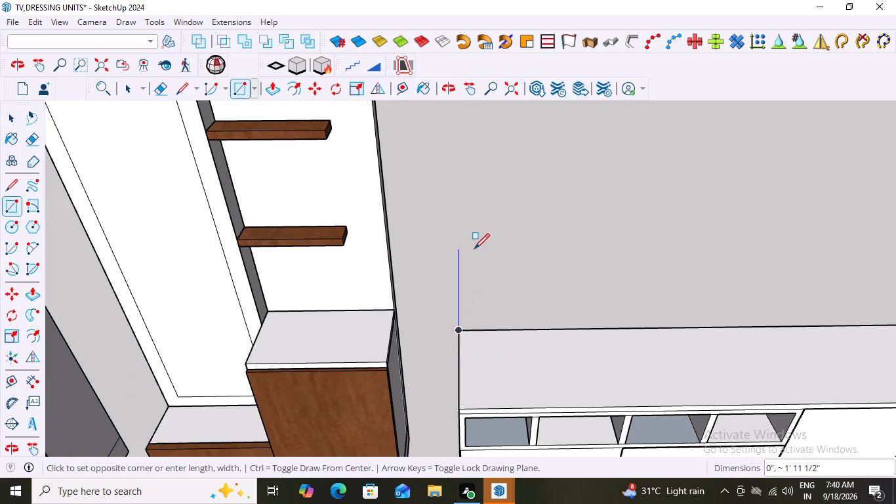
key("Left")
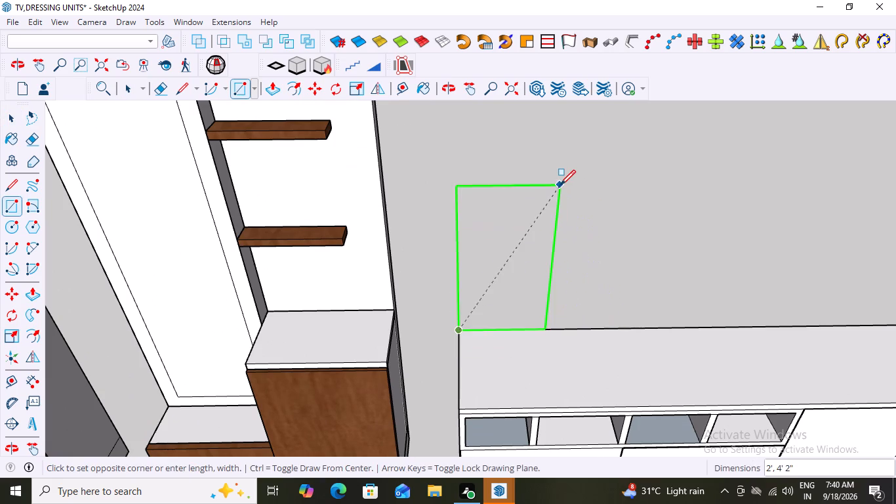
scroll(607, 171, "down", 9)
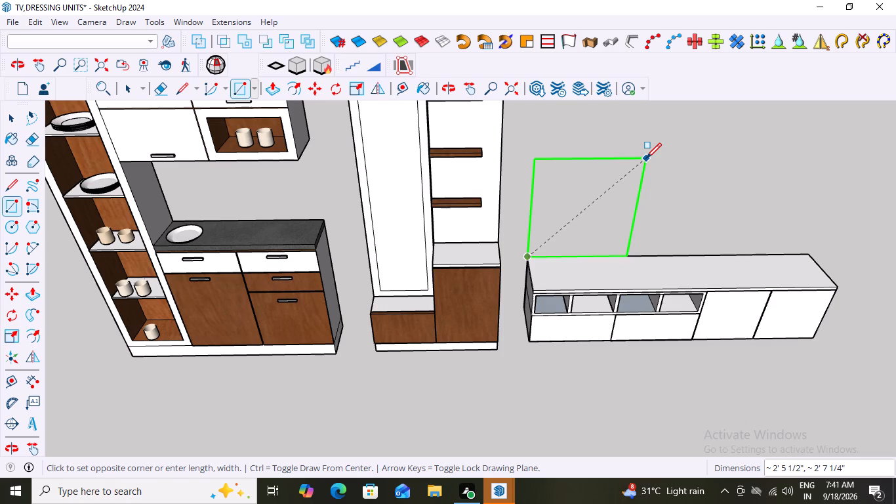
key("5")
type("7.")
type("60")
key("shift+quotedbl")
key("comma")
type("48")
key("shift+quotedbl")
key("Return")
scroll(646, 158, "down", 1)
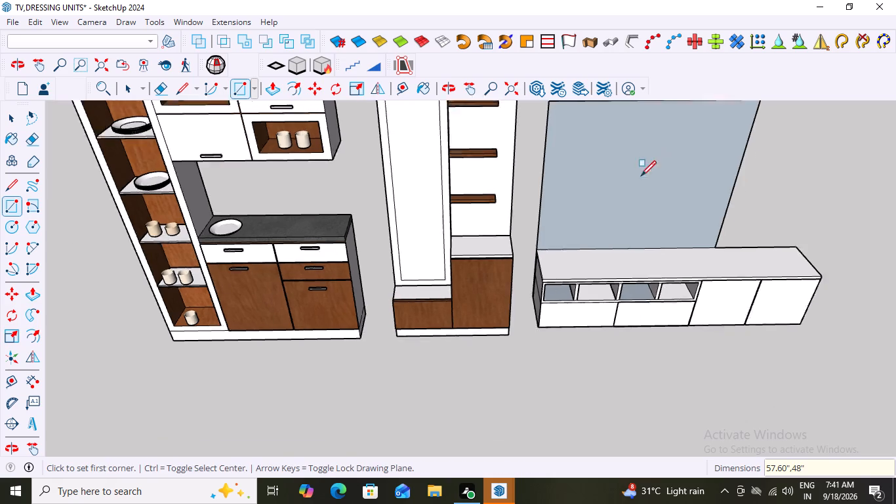
scroll(641, 176, "down", 7)
scroll(762, 193, "up", 1)
key("space")
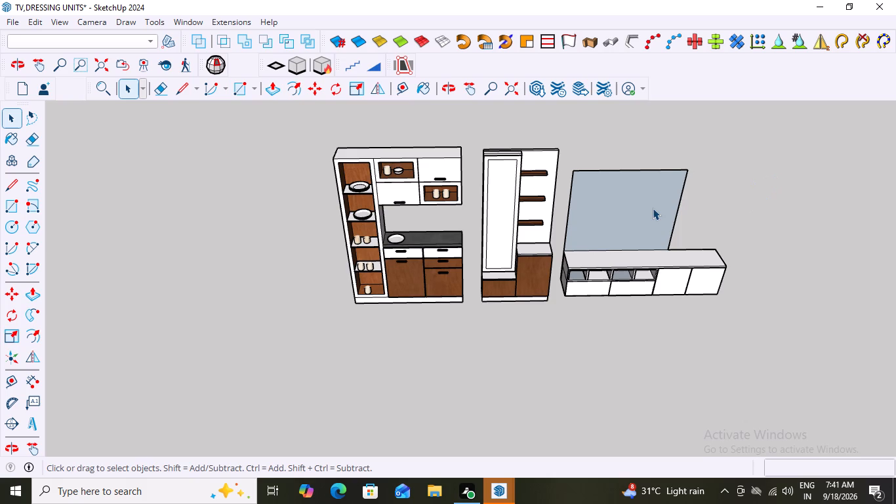
Push/pull the back panel rectangle above the TV cabinet to a thickness of 4".
left_click(653, 205)
left_click(653, 205)
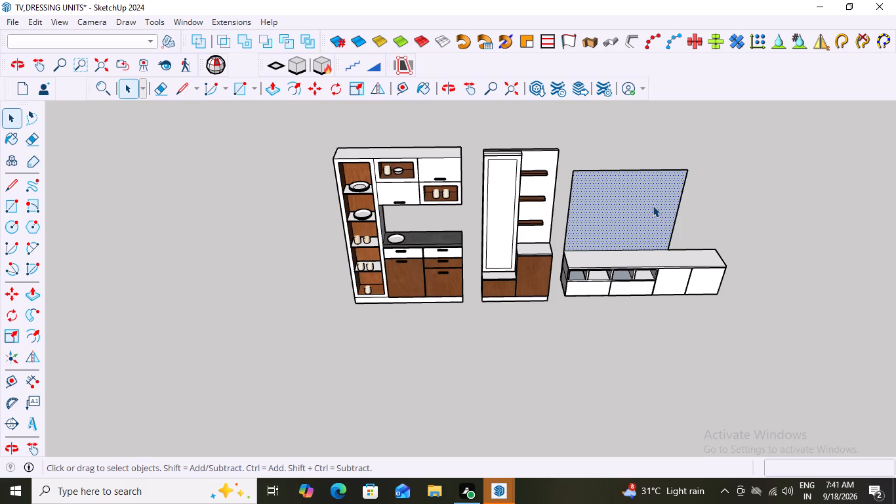
key("p")
left_click(653, 205)
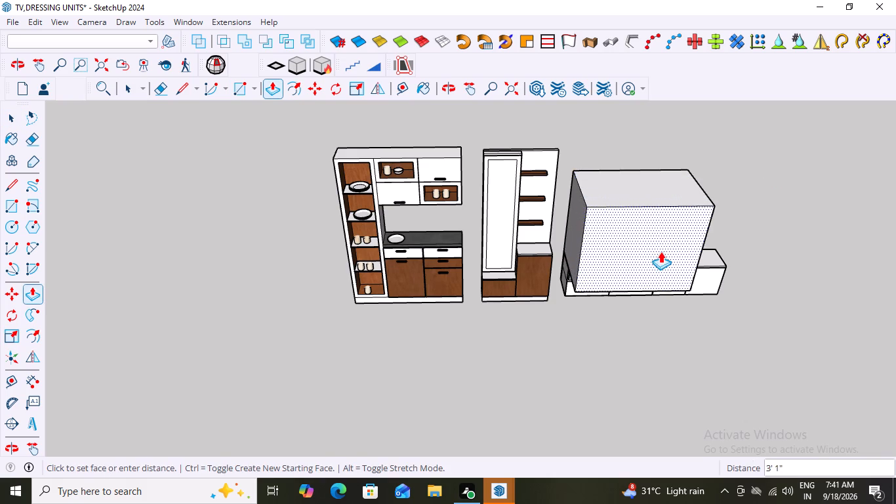
middle_click_drag(654, 213, 495, 196)
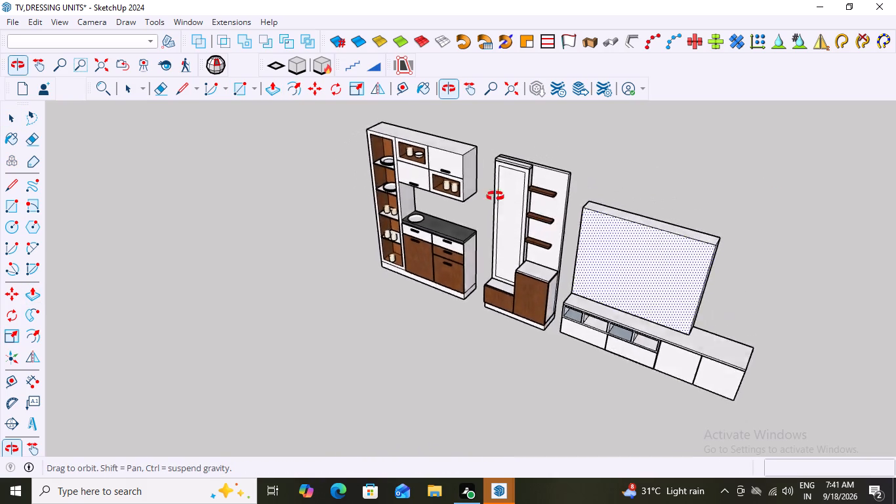
middle_click_drag(495, 196, 378, 173)
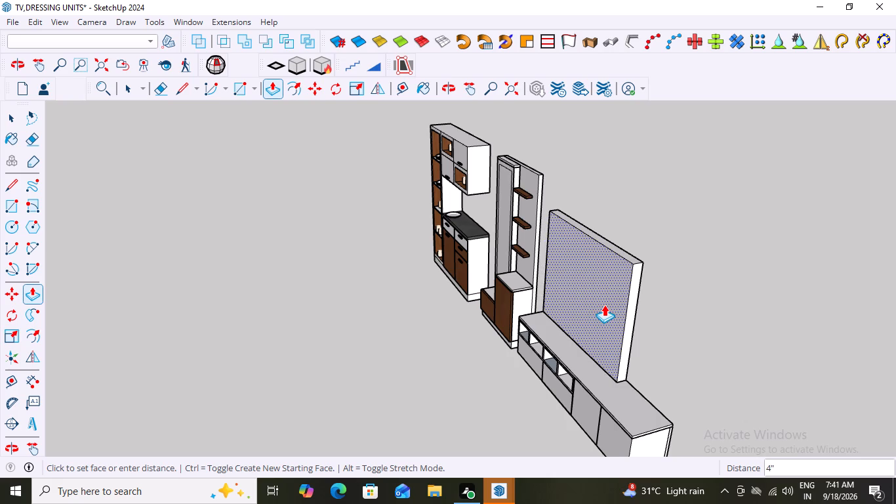
middle_click_drag(607, 306, 657, 316)
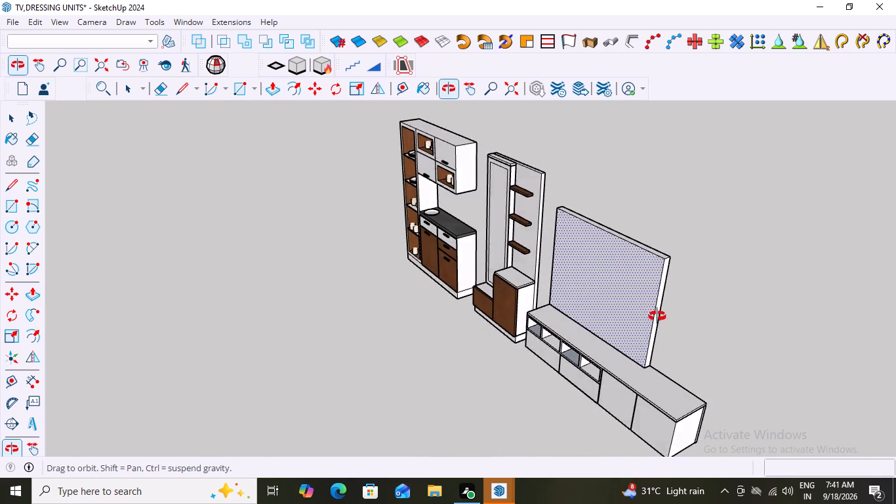
middle_click_drag(657, 316, 528, 286)
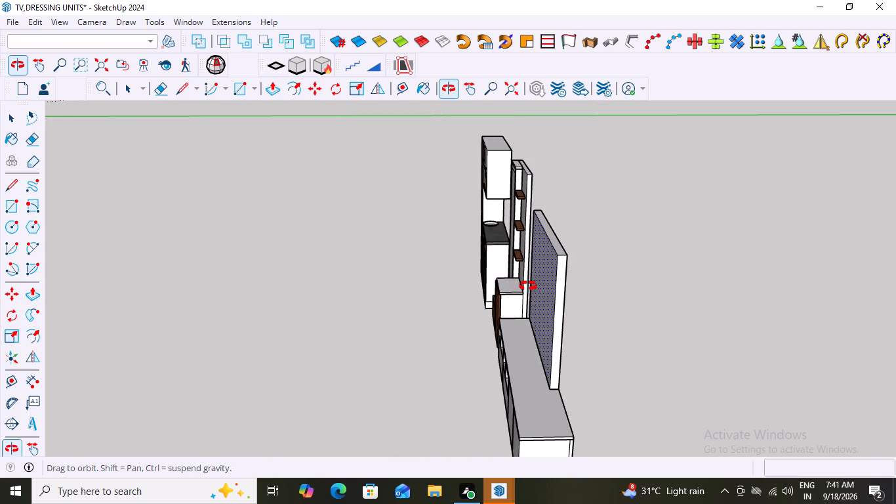
middle_click_drag(528, 286, 623, 313)
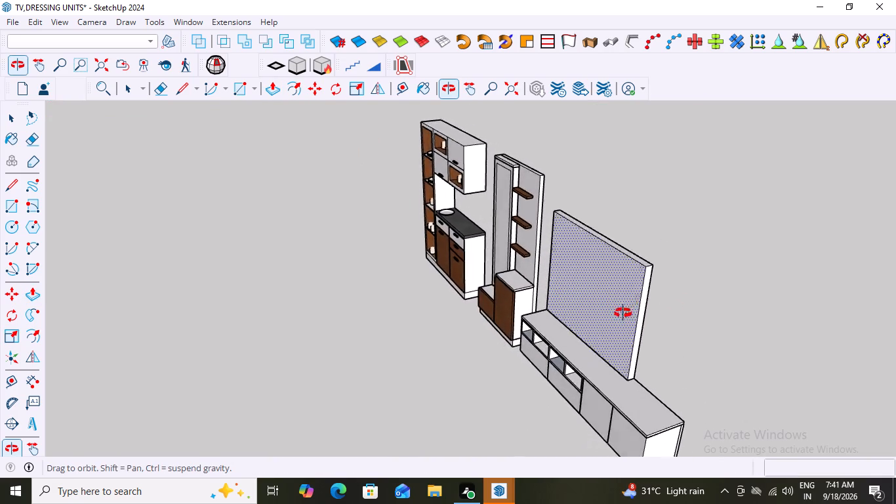
middle_click_drag(623, 313, 641, 304)
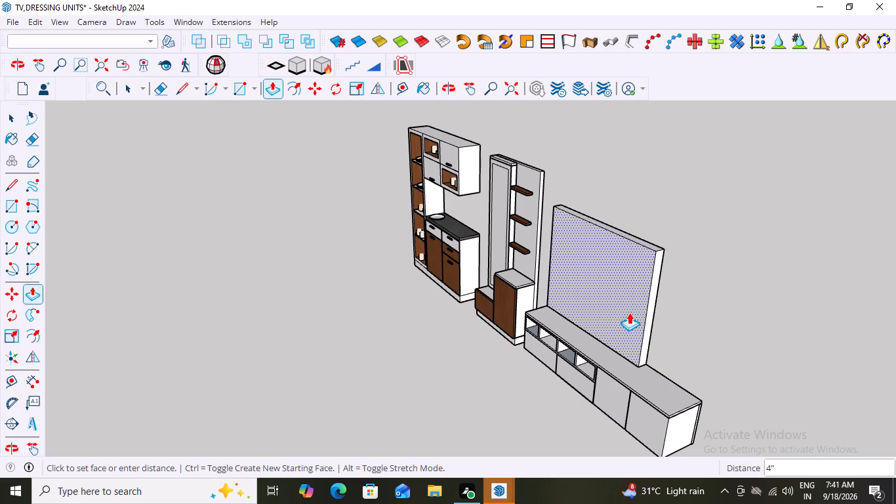
left_click(629, 312)
key("space")
left_click(741, 318)
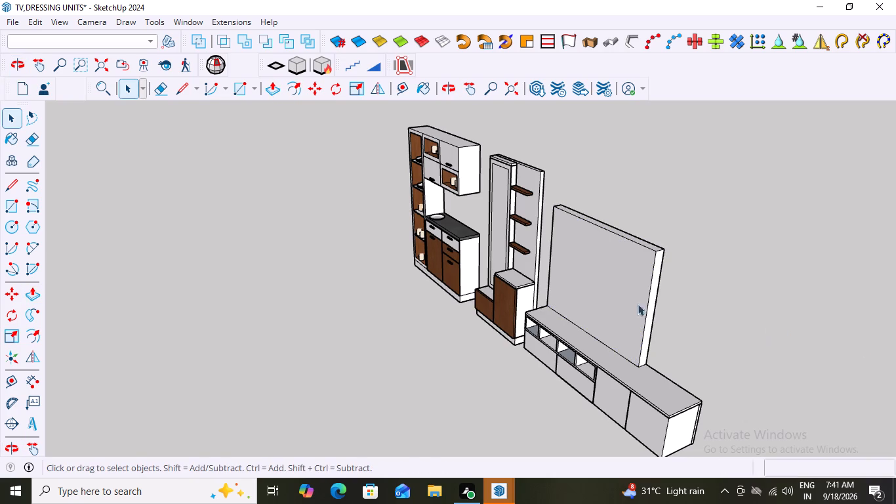
Examine the thick back panel and TV cabinet from front, side and rear views beside the other units.
triple_click(632, 301)
left_click(632, 301)
left_click(735, 276)
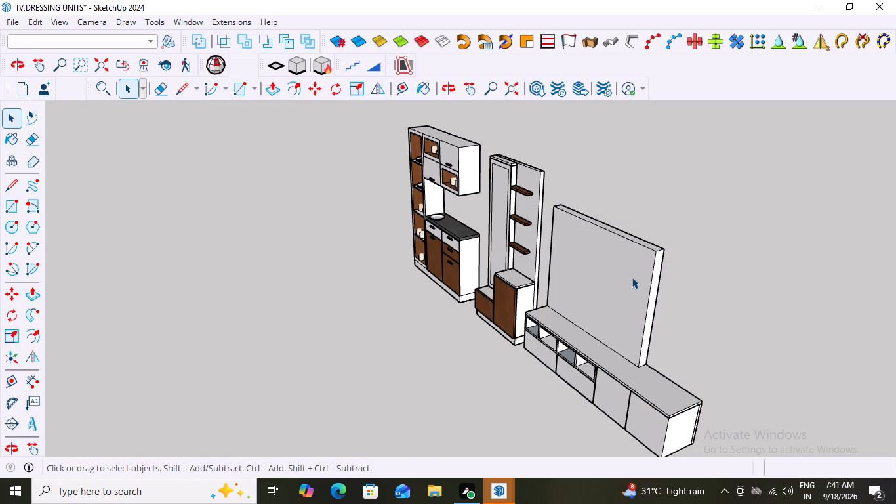
double_click(632, 276)
left_click(632, 276)
left_click(784, 268)
middle_click_drag(765, 312, 880, 301)
left_click(659, 224)
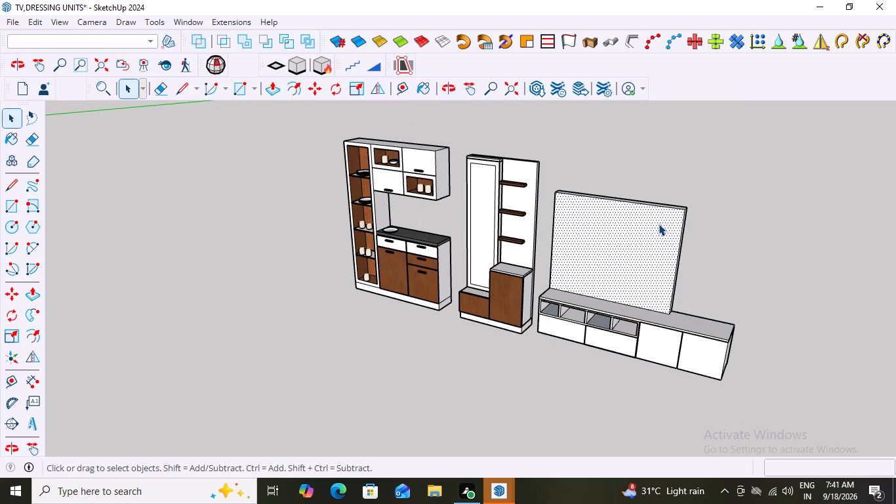
left_click(659, 224)
double_click(659, 224)
middle_click_drag(848, 253, 723, 268)
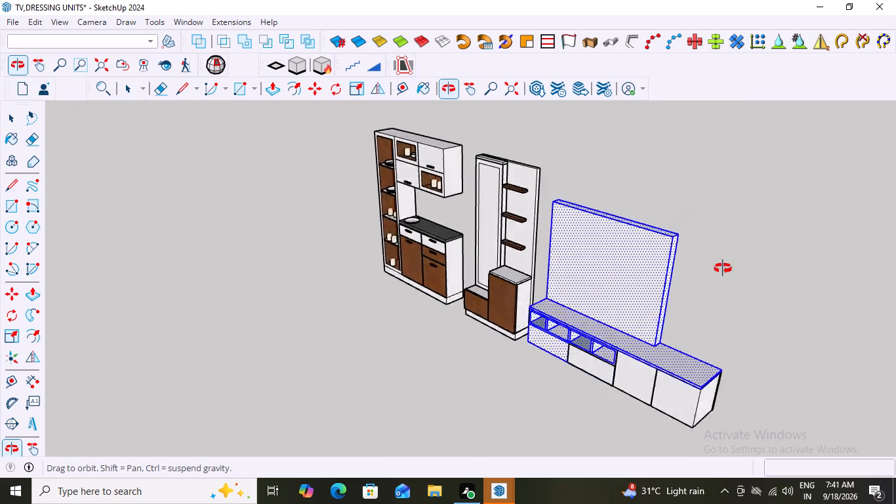
middle_click_drag(723, 268, 537, 251)
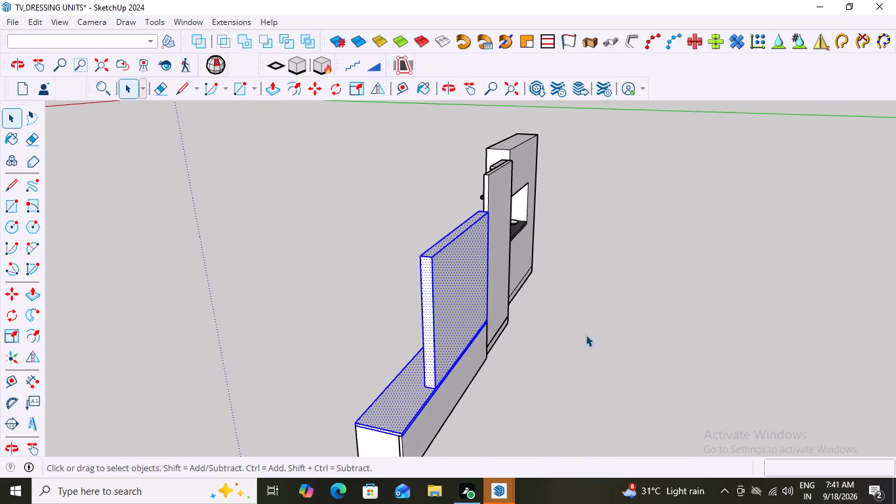
middle_click_drag(603, 362, 850, 333)
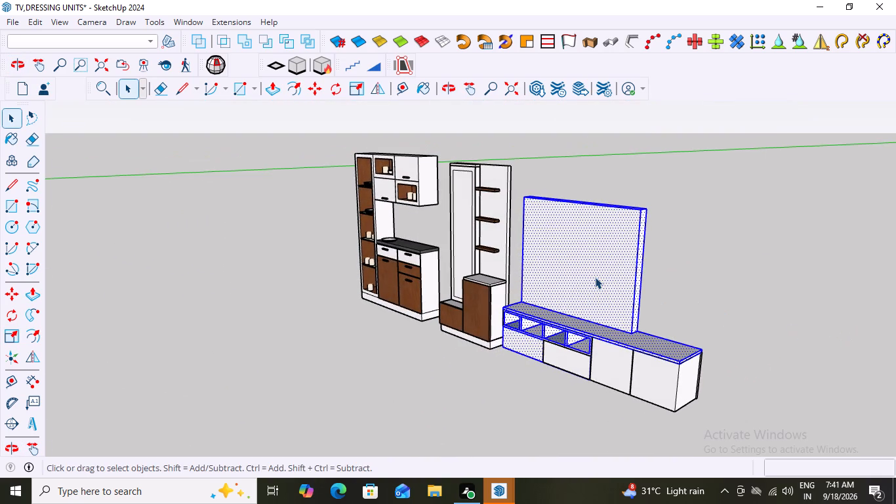
left_click(713, 264)
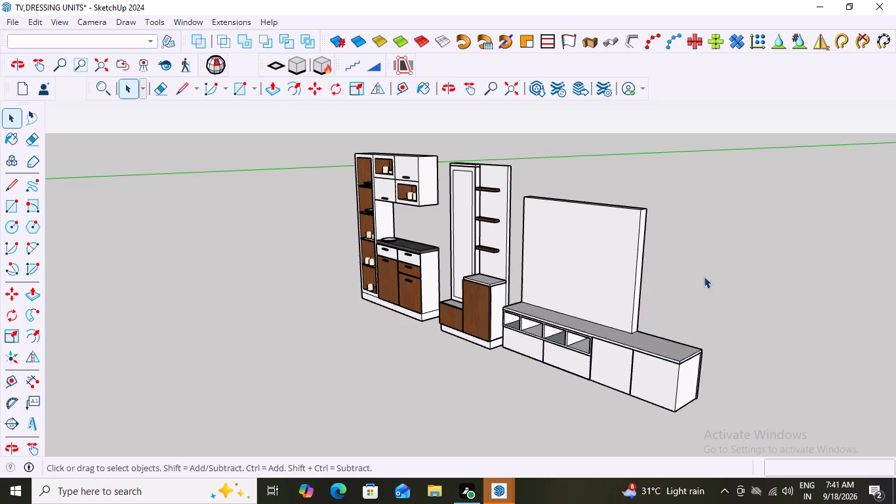
middle_click_drag(662, 352, 895, 356)
scroll(687, 266, "down", 3)
scroll(605, 298, "down", 2)
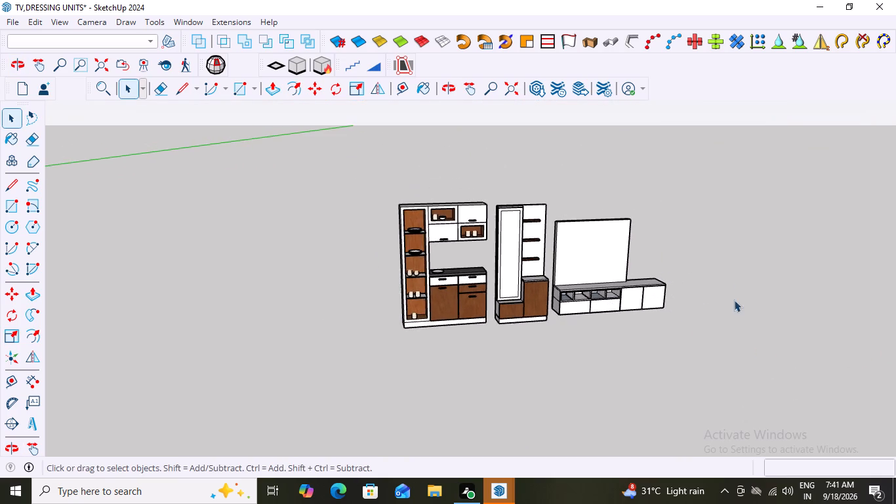
middle_click_drag(735, 299, 708, 309)
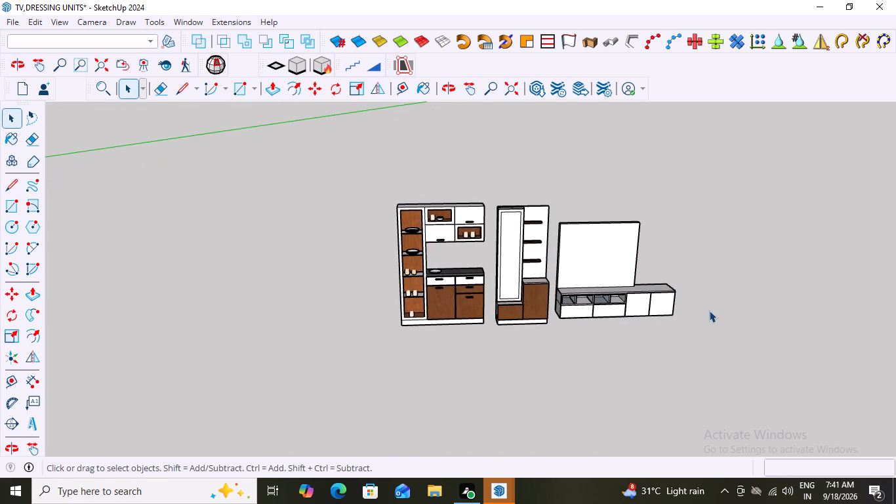
Draw a rectangle about 2' 5" high by 3' 5" wide for the TV on the back panel's front face.
scroll(620, 258, "up", 9)
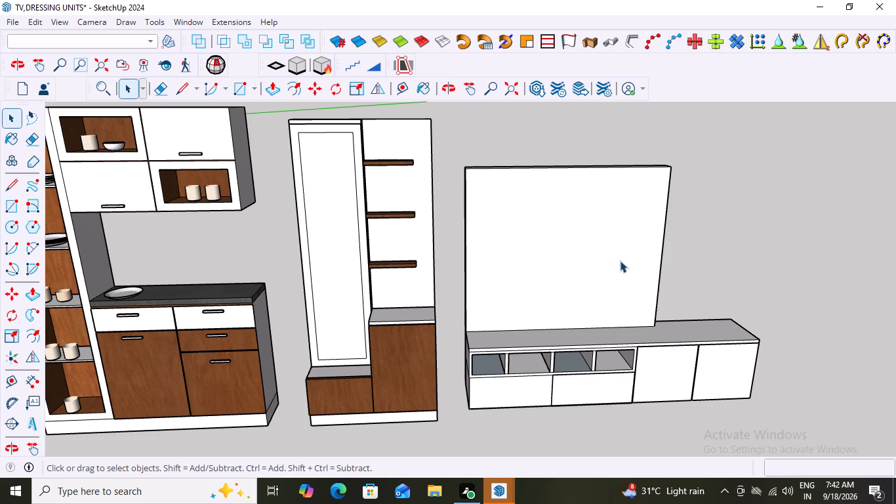
middle_click_drag(830, 244, 824, 216)
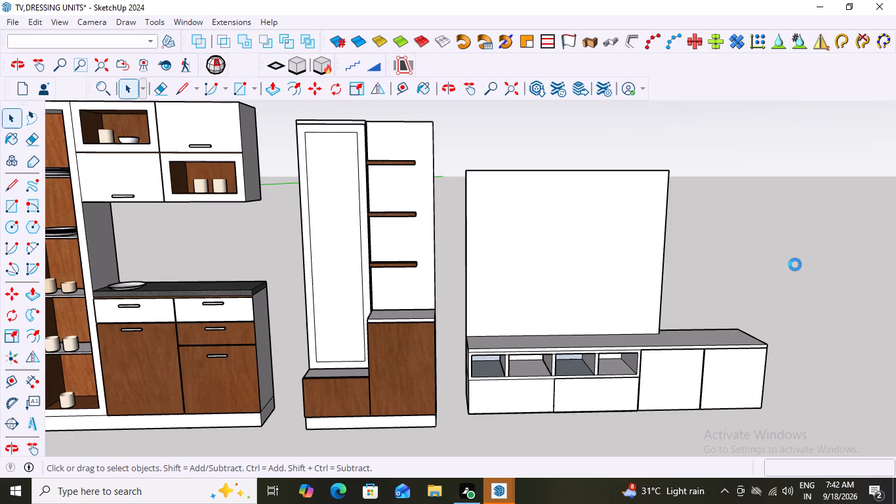
key("r")
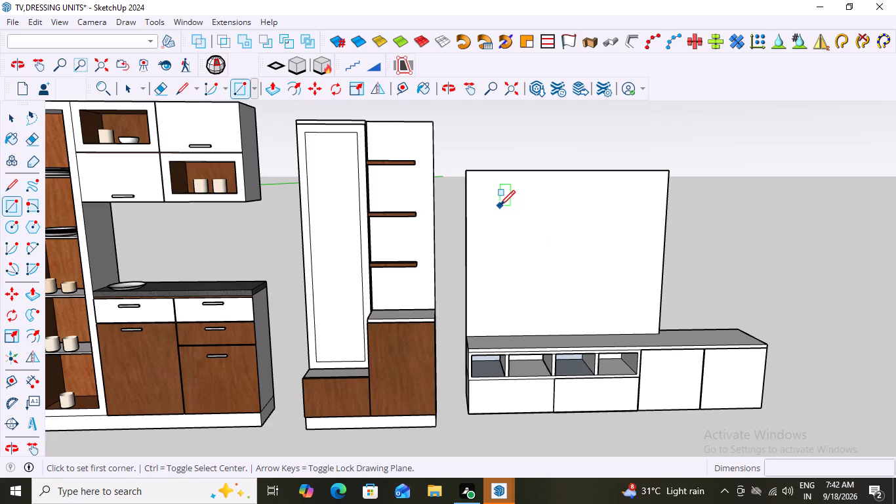
left_click(497, 205)
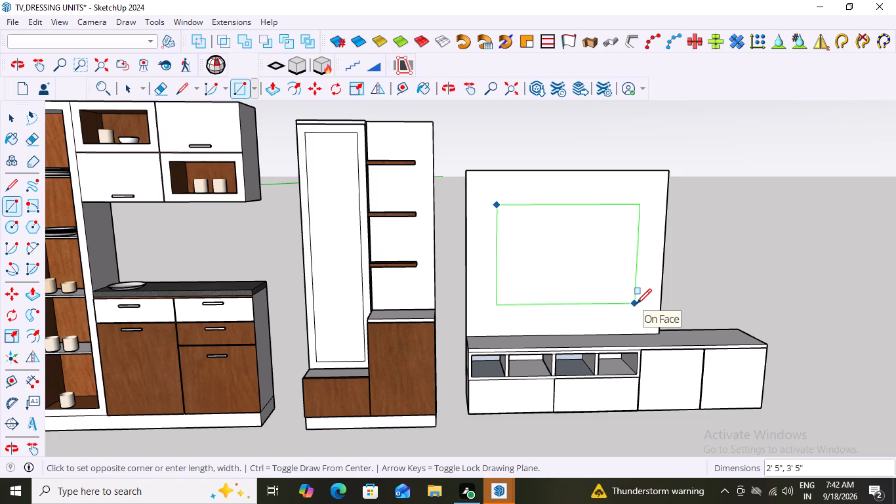
left_click(636, 304)
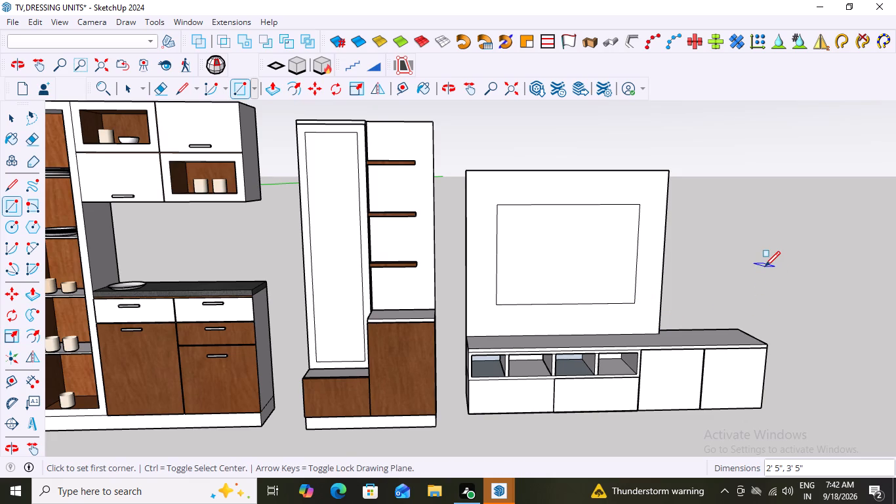
key("space")
Push/pull the TV rectangle outward from the back panel by about 2".
left_click(601, 251)
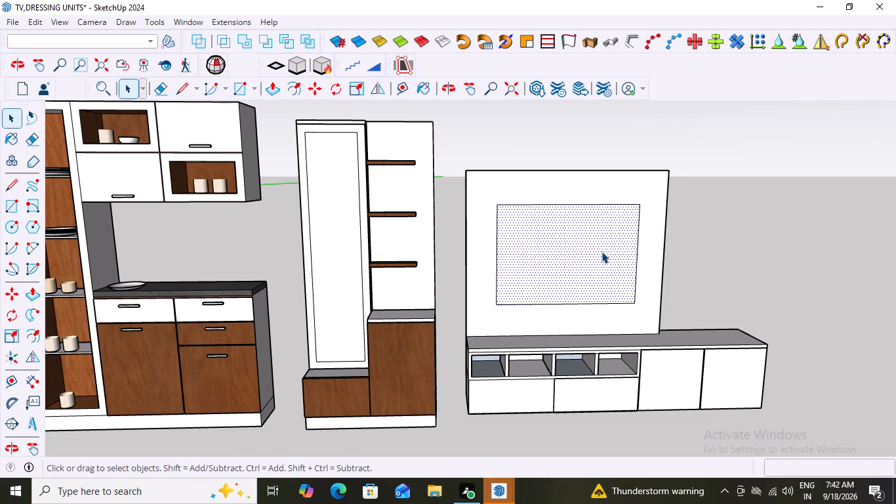
key("p")
left_click(601, 251)
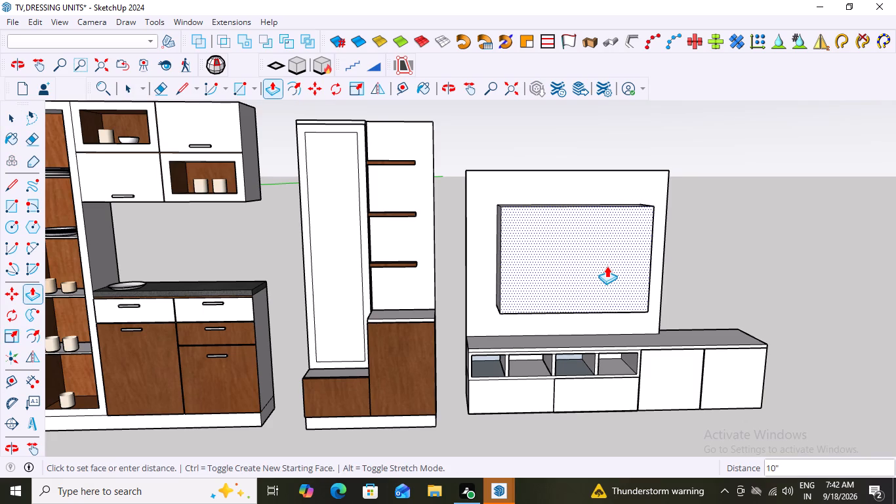
middle_click_drag(602, 263, 500, 268)
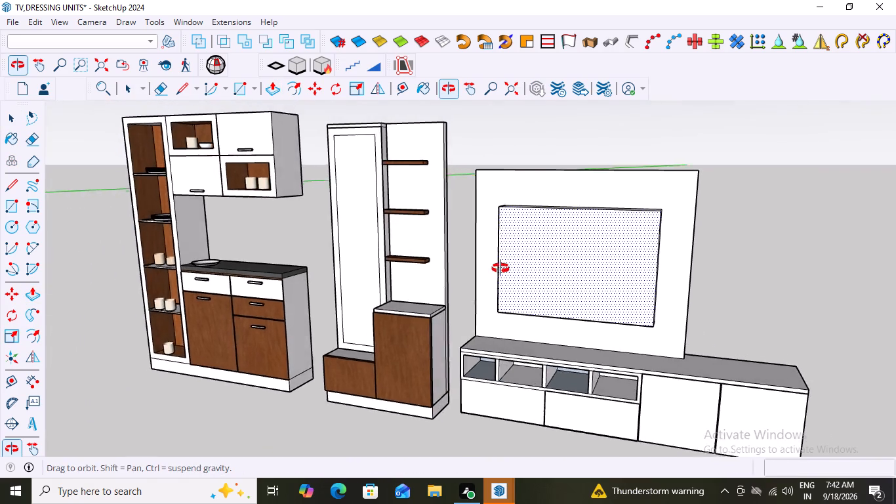
middle_click_drag(500, 268, 391, 282)
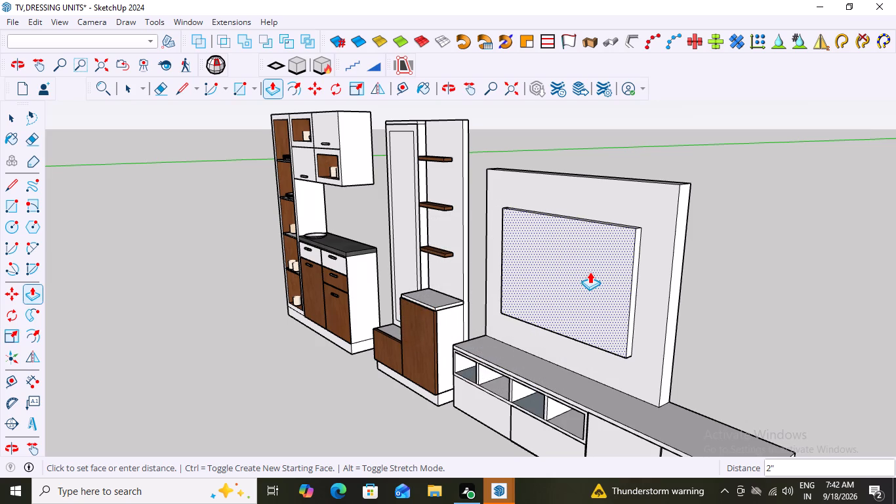
left_click(590, 272)
key("space")
left_click(742, 290)
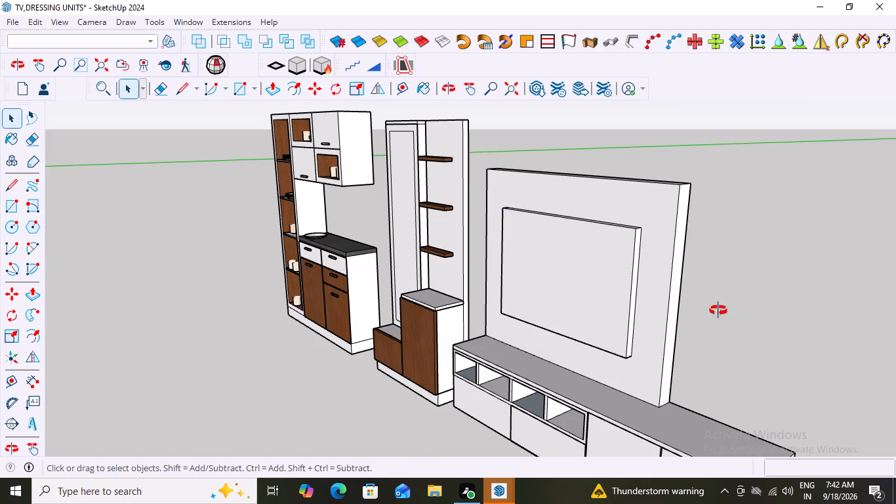
Select the TV block's front face with its edges and make them a group.
middle_click_drag(718, 310, 893, 252)
scroll(725, 276, "down", 4)
middle_click_drag(669, 297, 474, 341)
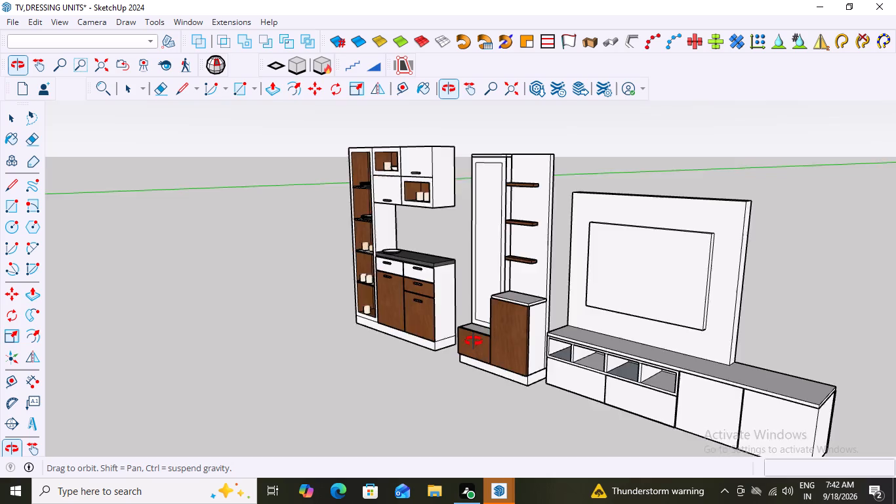
middle_click_drag(474, 341, 619, 374)
double_click(653, 259)
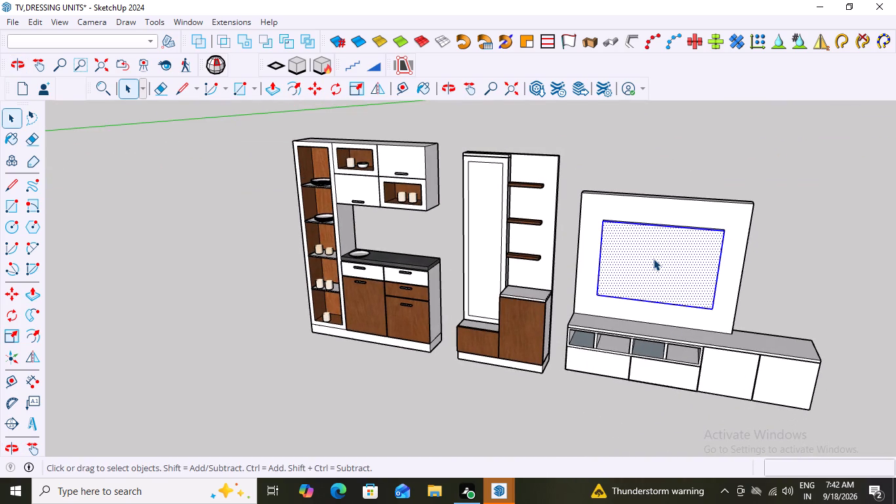
left_click(653, 259)
double_click(653, 259)
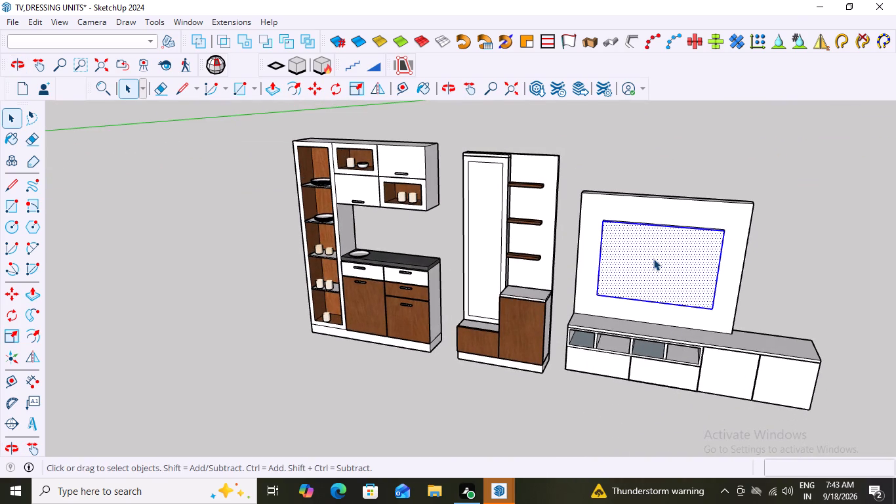
right_click(653, 259)
left_click(719, 123)
middle_click_drag(691, 243, 691, 243)
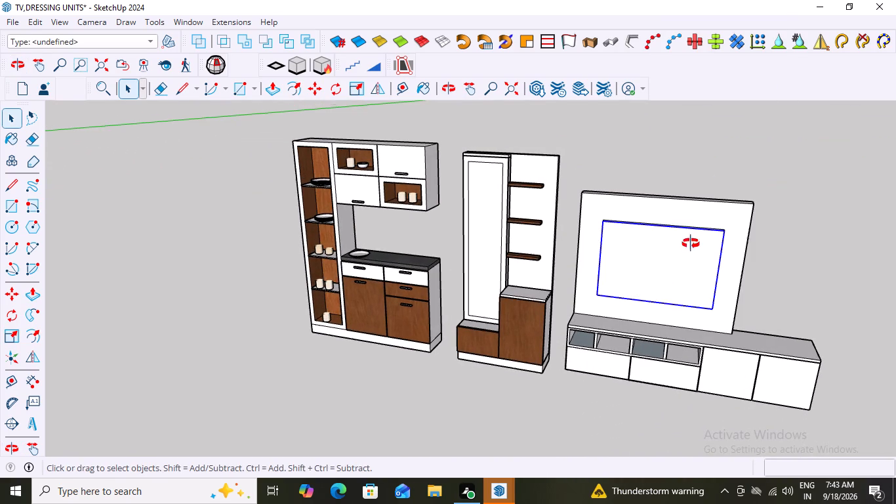
middle_click_drag(691, 243, 858, 352)
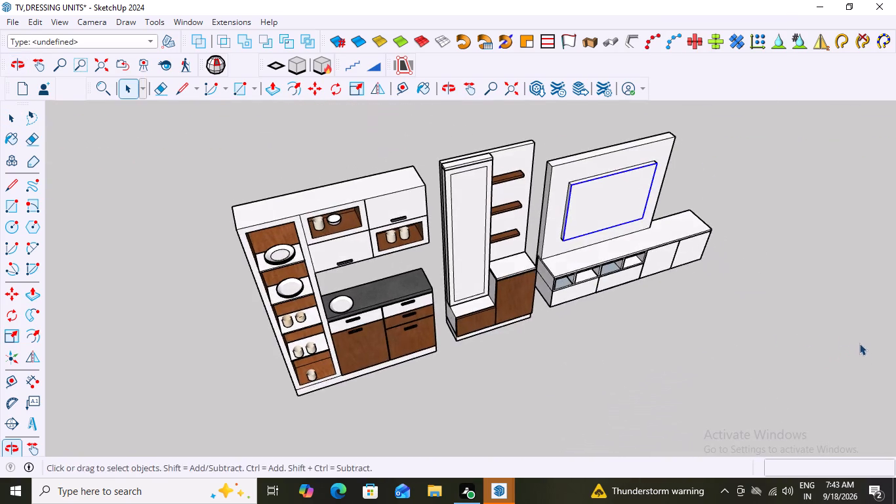
middle_click_drag(854, 343, 794, 334)
left_click(780, 203)
Examine the TV unit with its raised screen block beside the other units, from several views and distances.
middle_click_drag(731, 268, 689, 148)
scroll(699, 263, "down", 6)
middle_click_drag(776, 295, 786, 264)
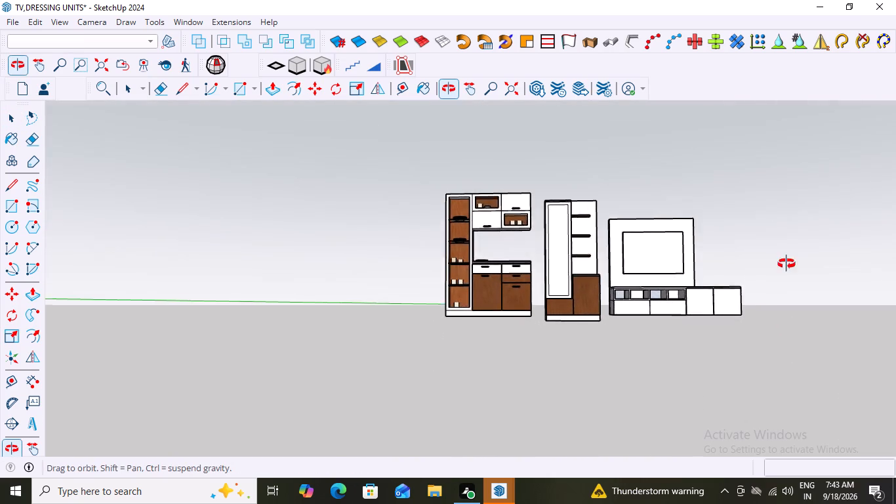
middle_click_drag(786, 264, 766, 307)
scroll(767, 307, "up", 7)
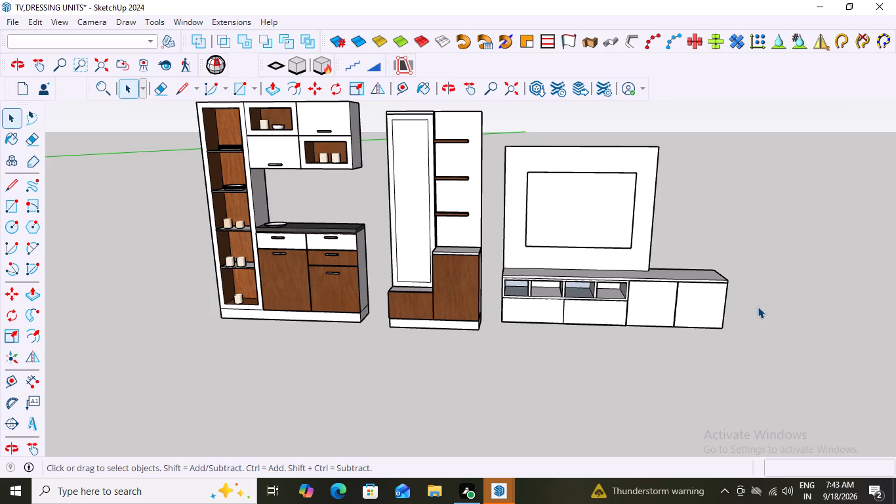
middle_click_drag(714, 199, 728, 256)
scroll(728, 256, "down", 3)
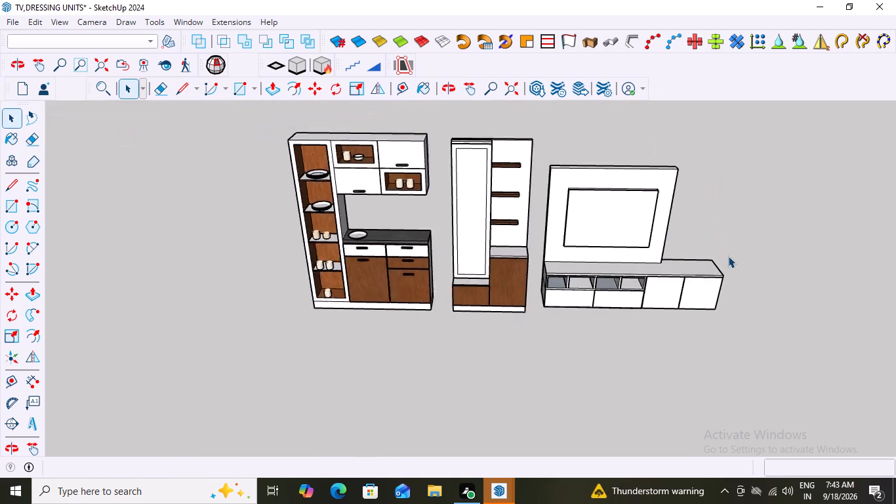
scroll(728, 256, "down", 5)
scroll(782, 241, "up", 8)
middle_click_drag(713, 264, 717, 250)
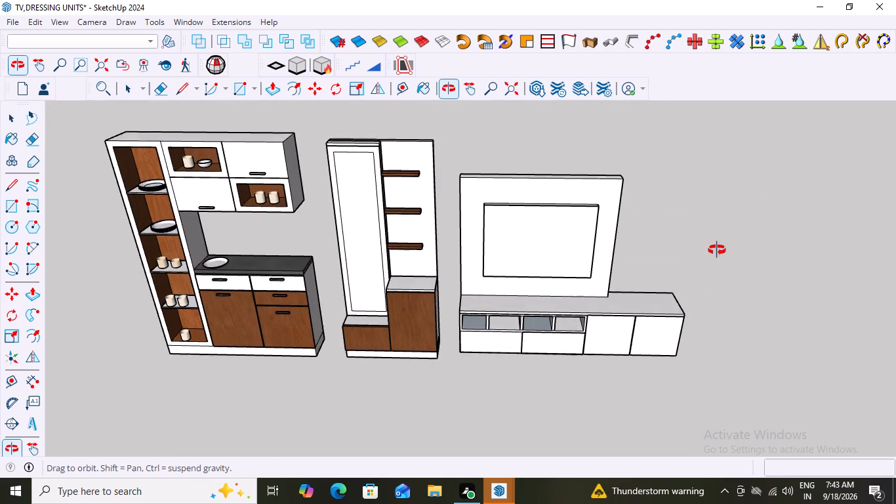
middle_click_drag(717, 250, 722, 241)
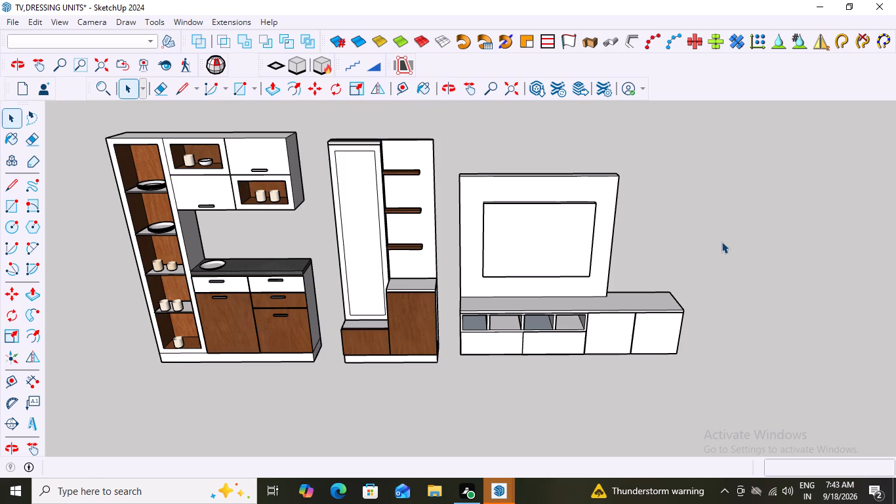
middle_click_drag(716, 280, 708, 258)
middle_click_drag(723, 266, 750, 282)
scroll(632, 293, "up", 5)
middle_click_drag(665, 286, 661, 288)
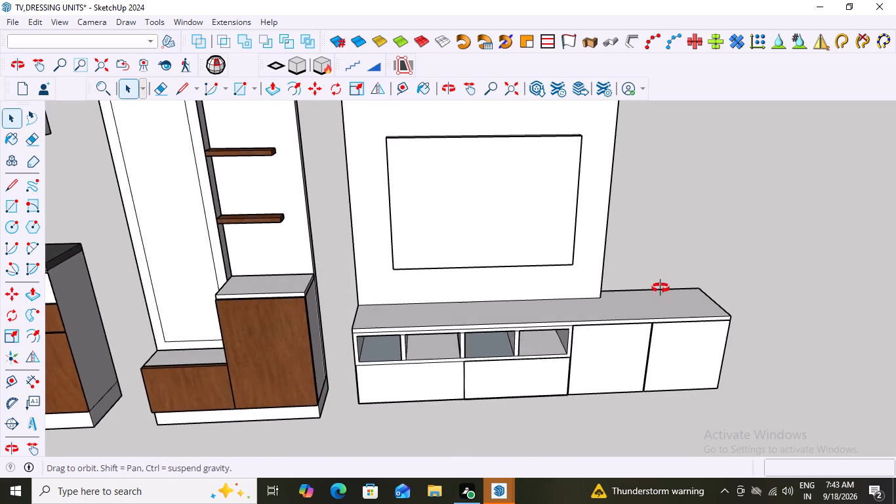
middle_click_drag(661, 288, 653, 331)
scroll(639, 281, "up", 3)
scroll(639, 281, "down", 5)
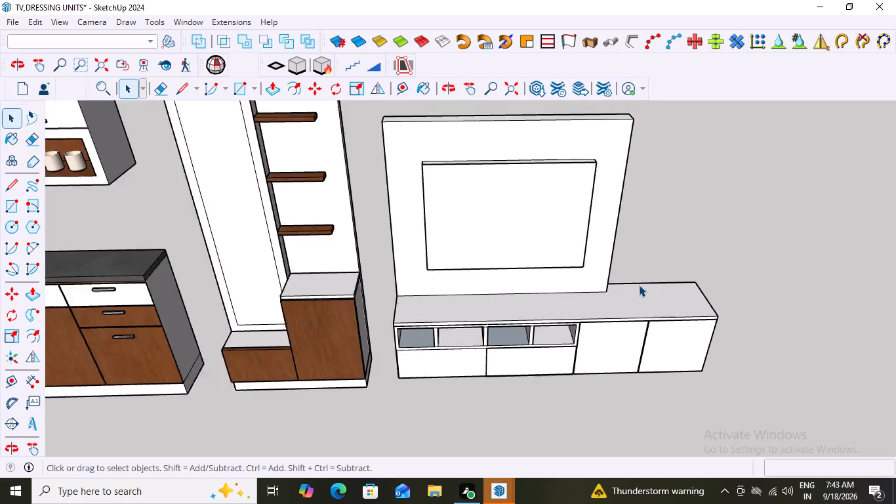
scroll(639, 285, "down", 8)
scroll(732, 260, "up", 3)
middle_click_drag(732, 260, 736, 243)
scroll(734, 236, "up", 3)
middle_click_drag(640, 285, 628, 270)
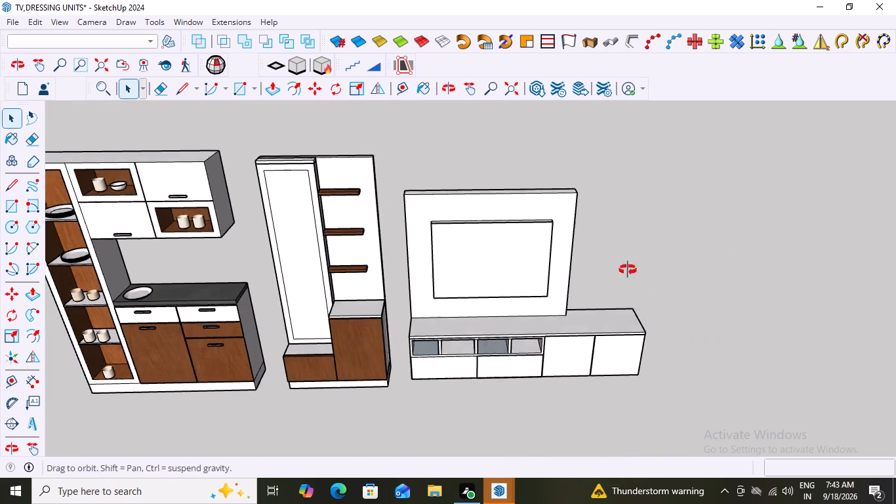
middle_click_drag(628, 270, 640, 242)
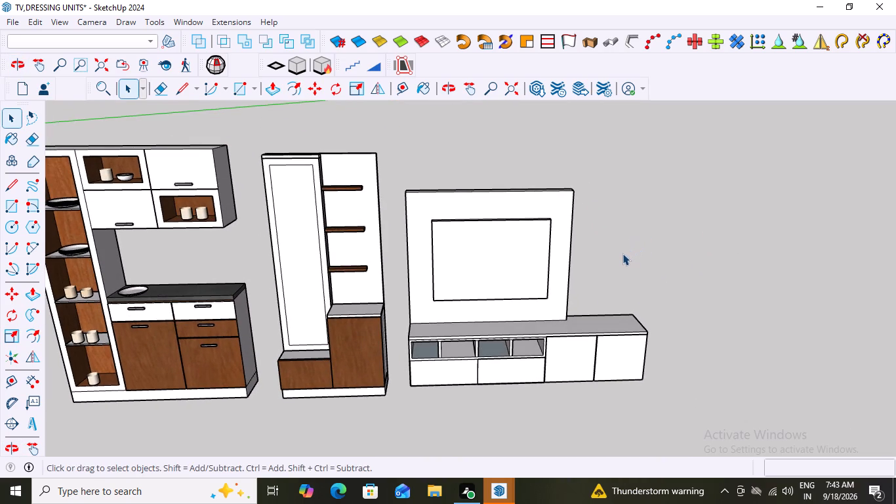
Draw an upright rectangle about 1' 2" wide by 5' 5 1/2" high on the cabinet top, starting from the back panel's lower front corner.
key("r")
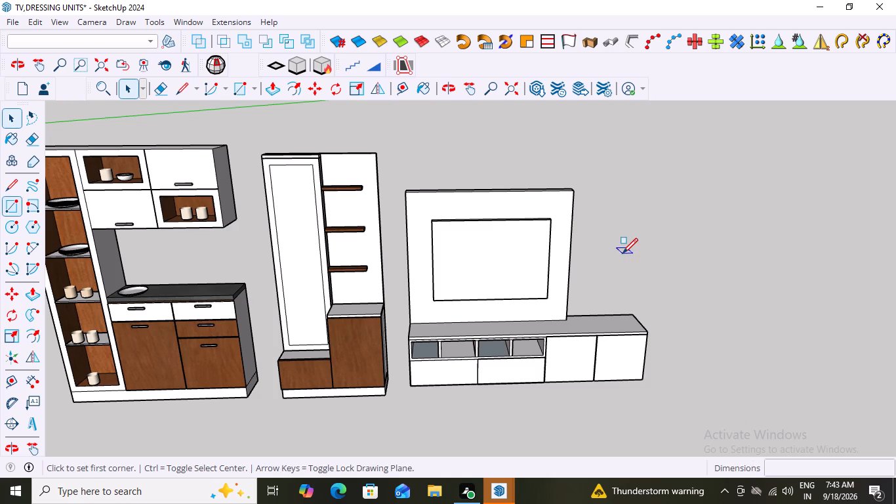
scroll(575, 325, "up", 13)
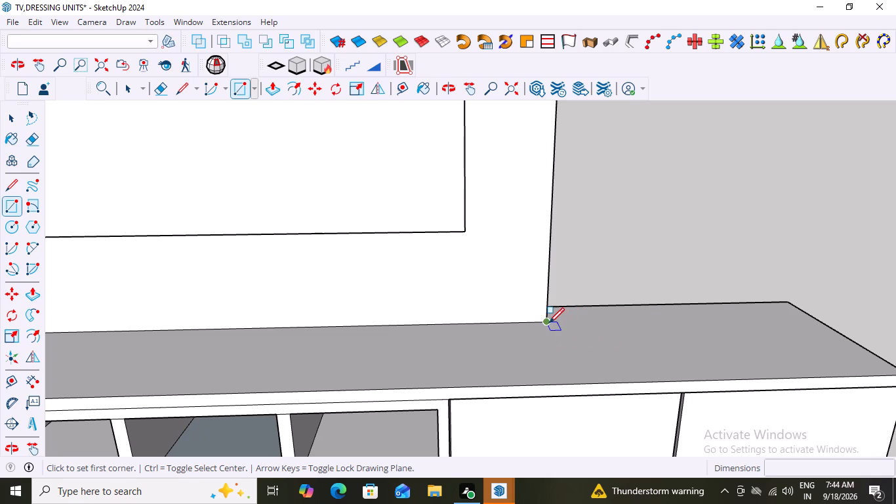
left_click(548, 322)
scroll(576, 236, "down", 8)
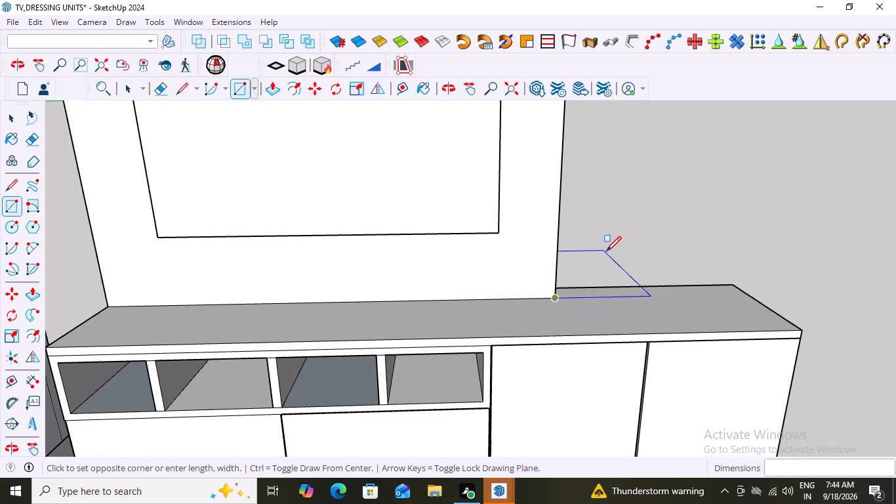
scroll(606, 251, "down", 2)
key("Left")
scroll(605, 147, "down", 3)
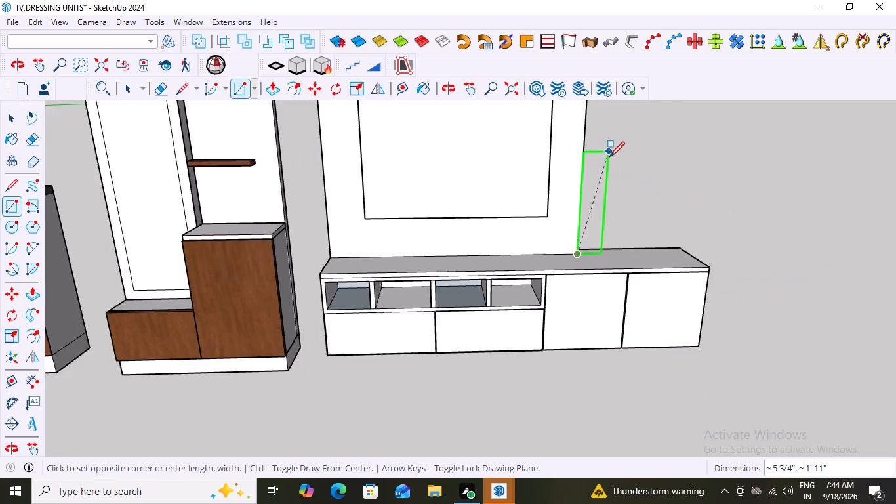
scroll(609, 157, "down", 20)
scroll(609, 157, "down", 1)
scroll(621, 112, "up", 4)
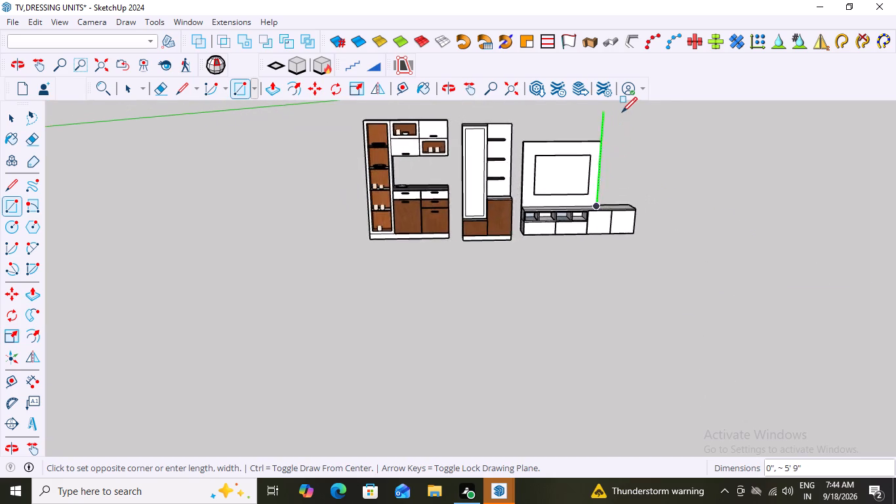
scroll(622, 112, "up", 6)
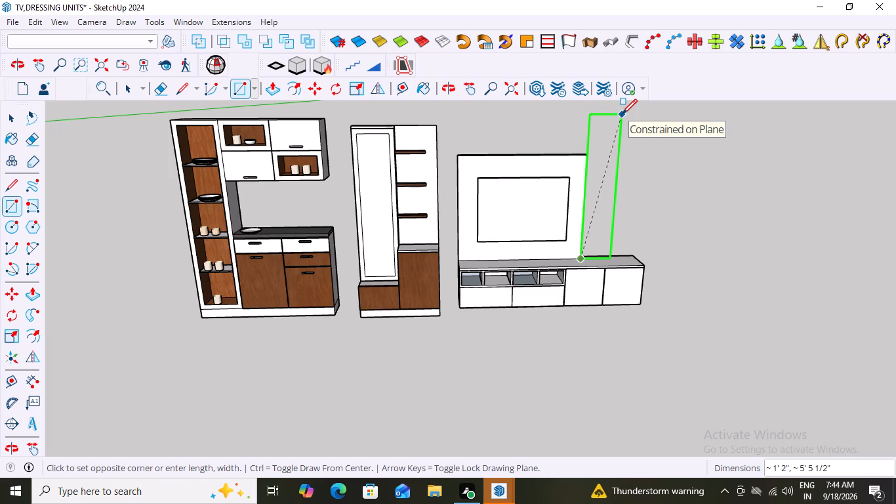
left_click(622, 114)
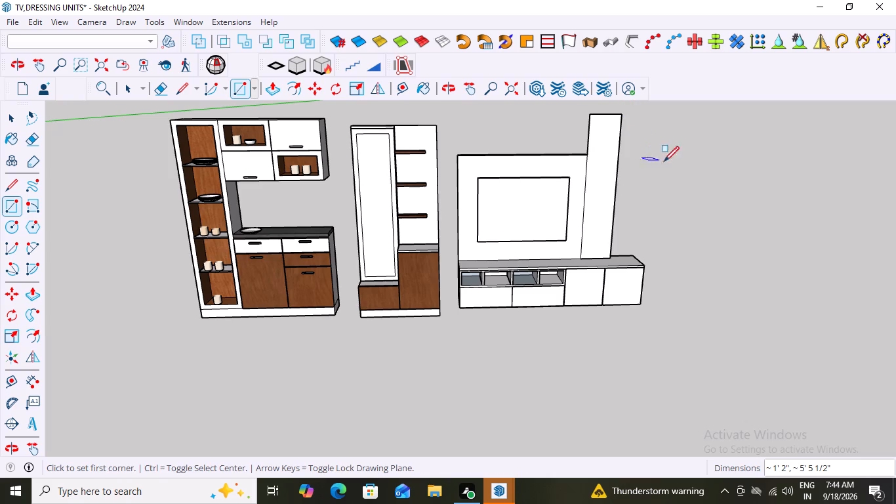
Push/pull the tall rectangle 4" backward, level with the rear of the TV back panel.
middle_click_drag(691, 161, 236, 210)
scroll(522, 355, "up", 2)
key("space")
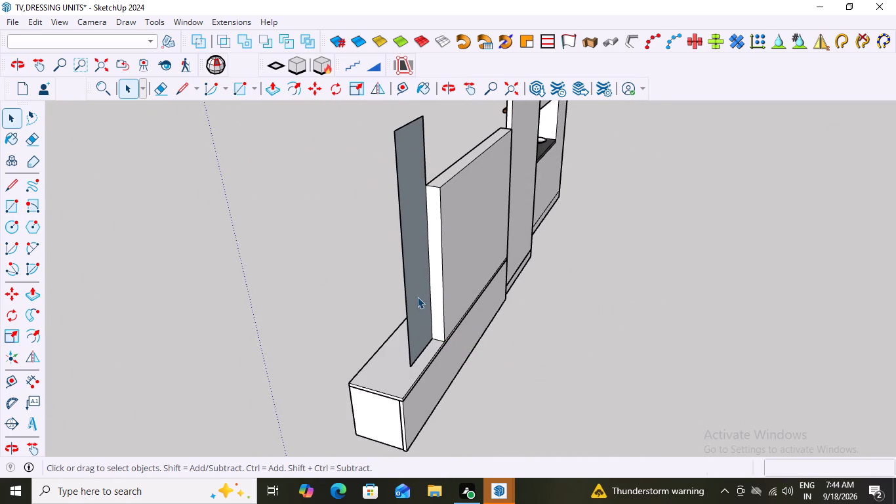
left_click(417, 297)
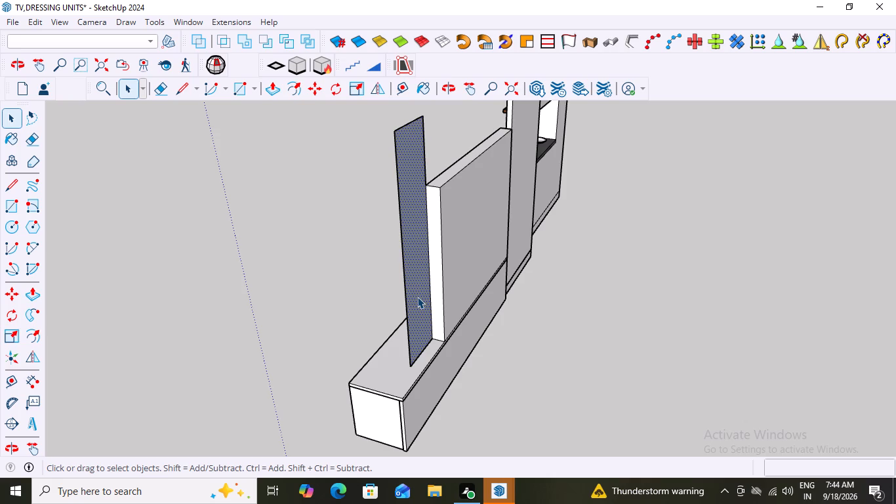
left_click(417, 297)
key("p")
left_click(417, 297)
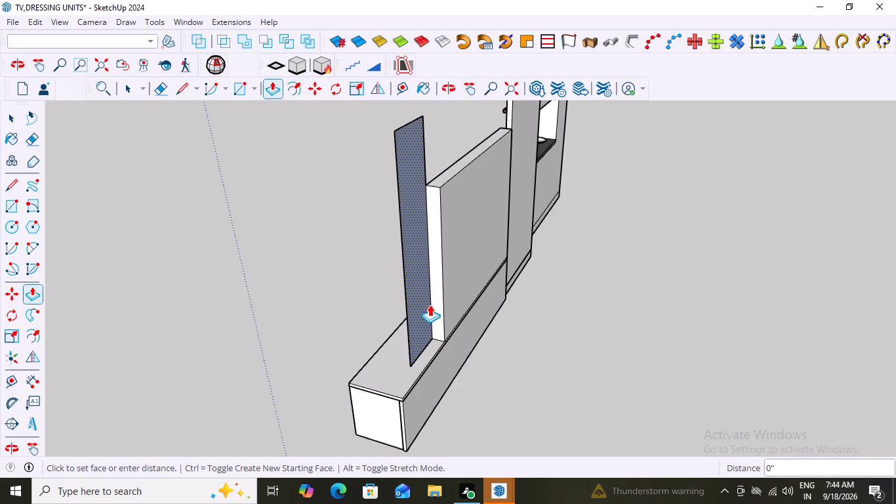
left_click(415, 379)
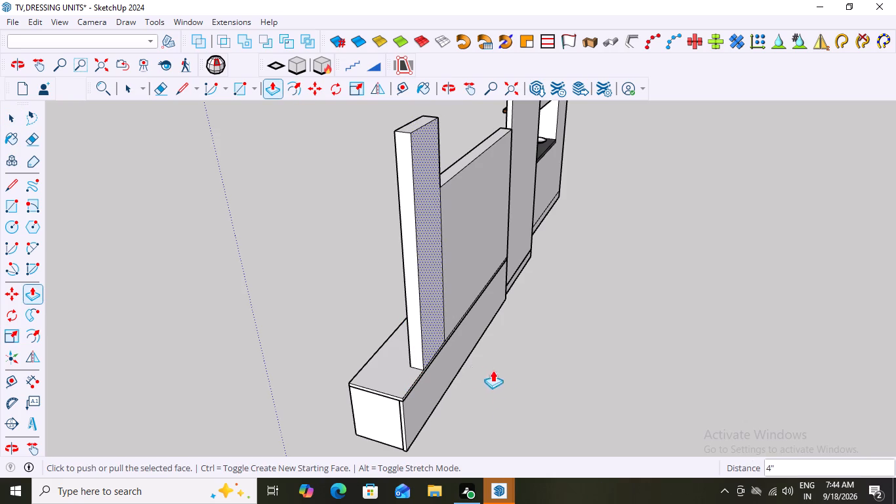
scroll(447, 354, "up", 12)
key("space")
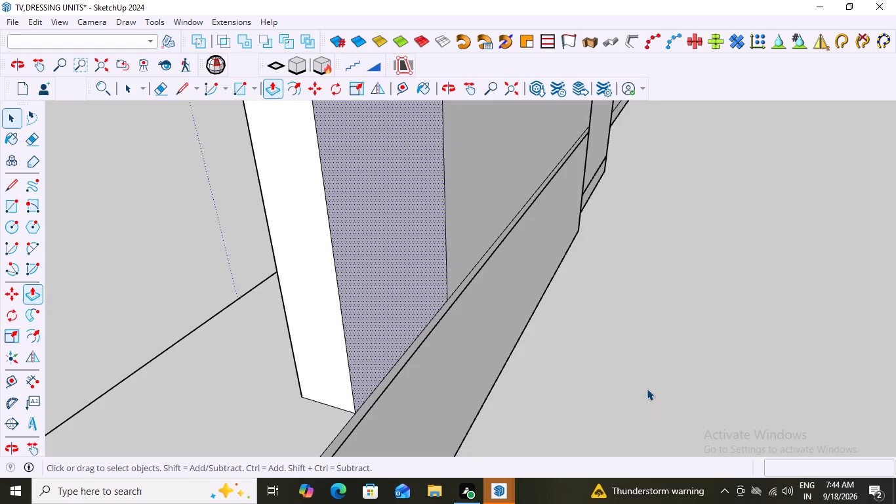
left_click(617, 387)
Examine the tall side panel beside the TV back panel and its front face from several views and distances.
middle_click_drag(567, 401, 811, 417)
scroll(855, 391, "down", 14)
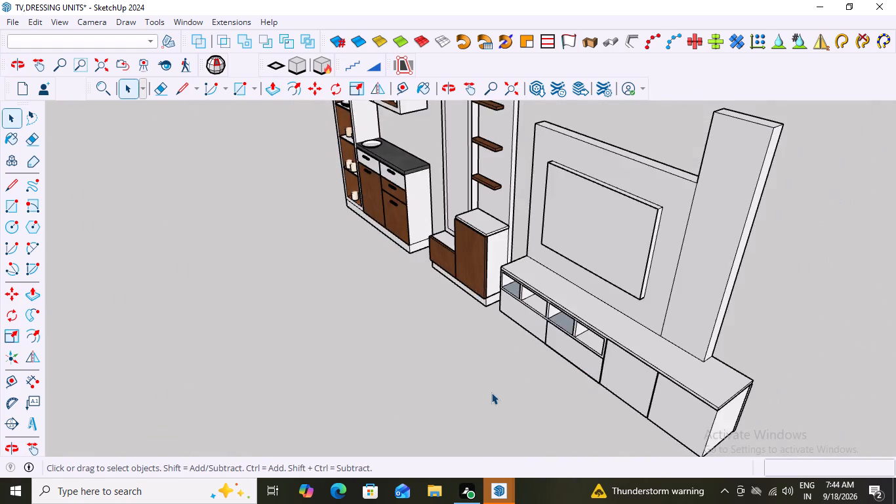
scroll(491, 392, "down", 5)
middle_click_drag(569, 427, 724, 432)
triple_click(657, 203)
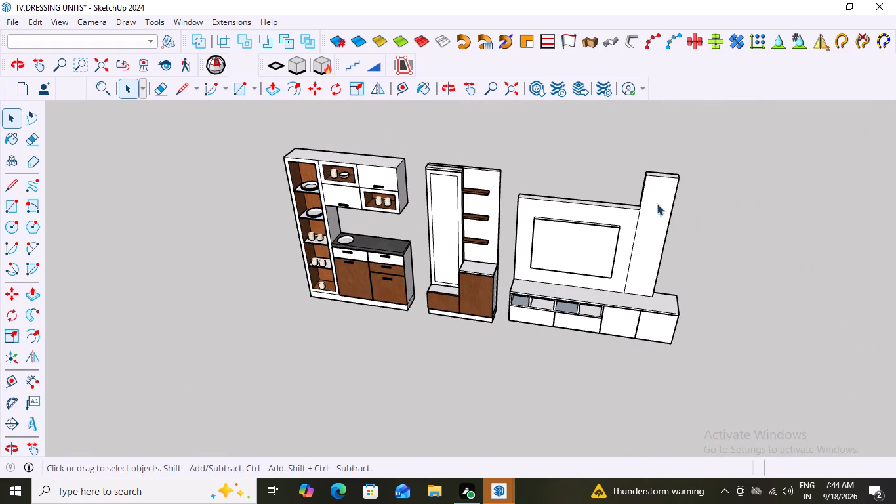
left_click(657, 203)
left_click(736, 168)
left_click(681, 179)
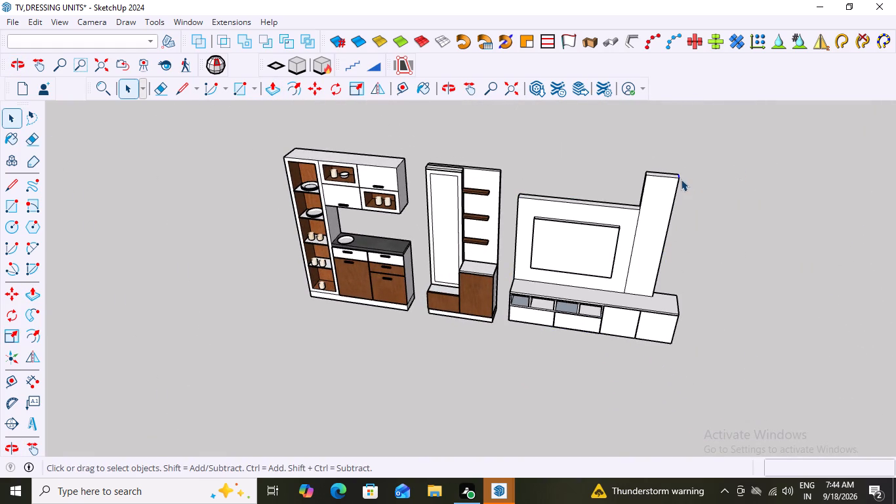
double_click(670, 172)
double_click(658, 182)
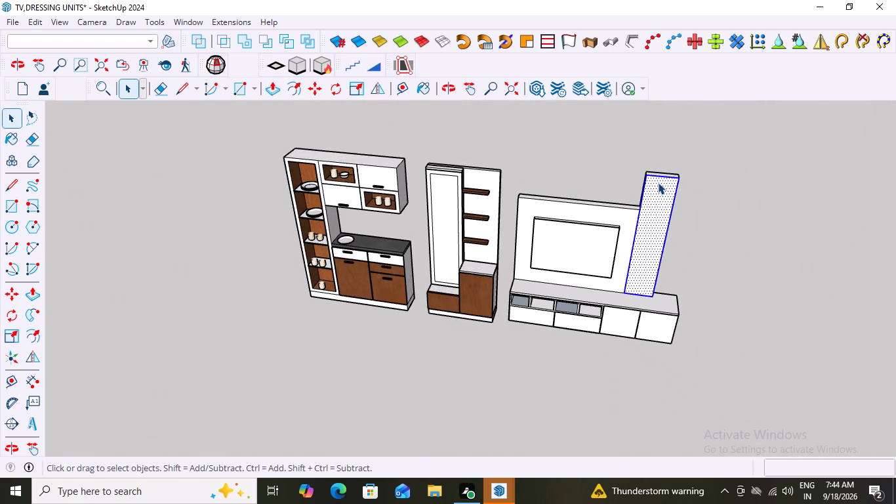
double_click(658, 182)
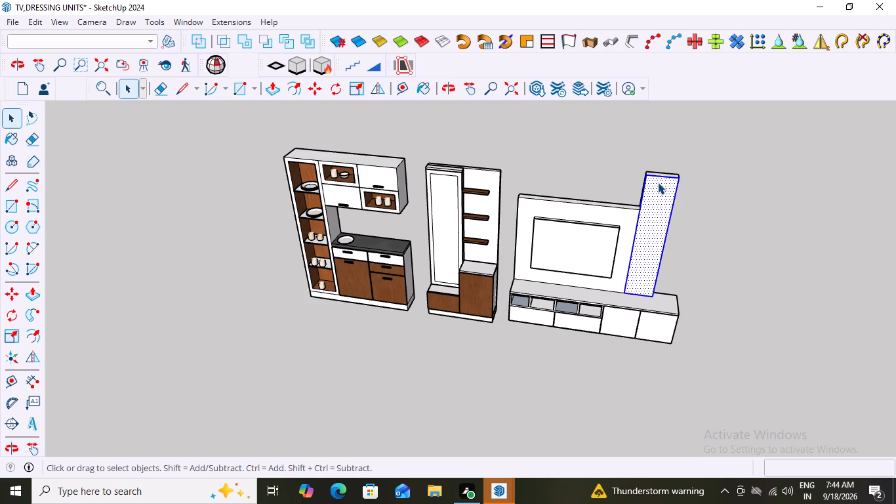
left_click(658, 182)
left_click(658, 182)
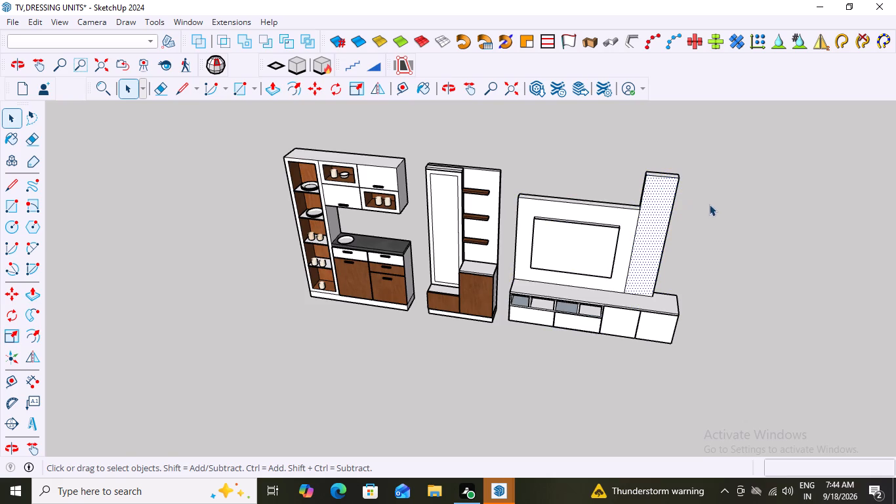
middle_click_drag(713, 203, 749, 184)
left_click(735, 177)
middle_click_drag(702, 177, 645, 110)
scroll(630, 214, "up", 9)
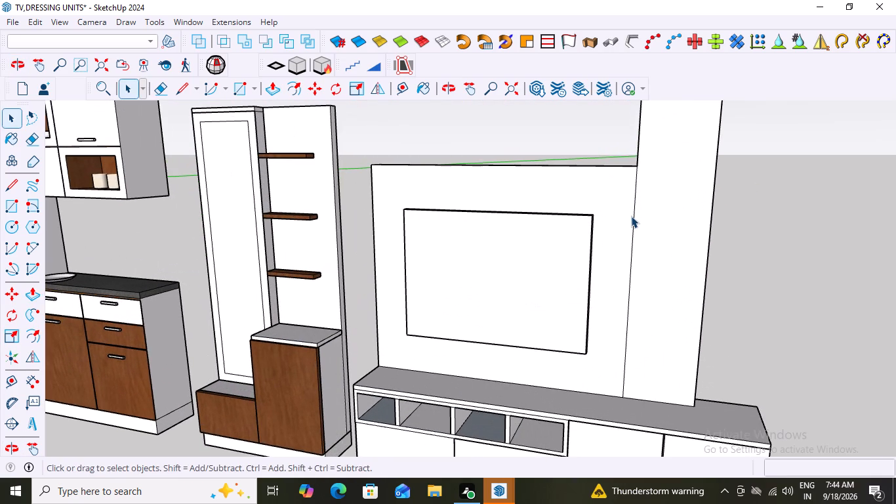
middle_click_drag(816, 214, 870, 237)
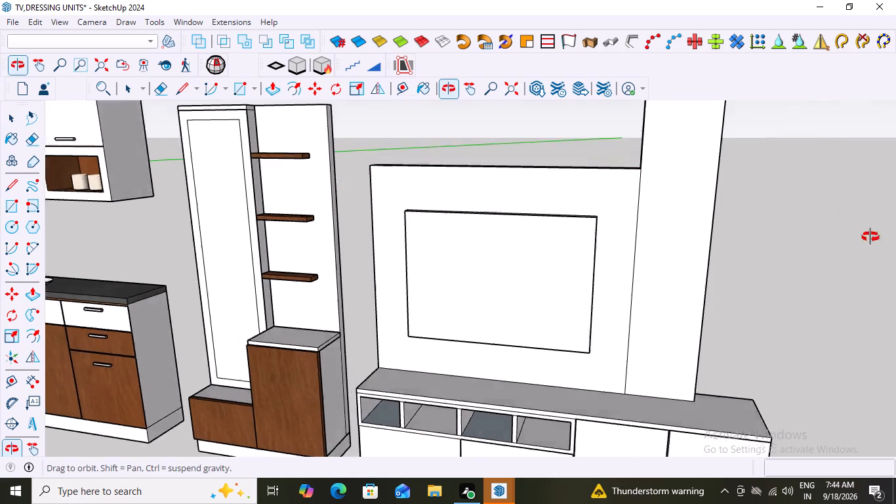
middle_click_drag(870, 237, 894, 240)
scroll(825, 204, "down", 11)
Offset the outline of the tall side panel's front face inward by about 1 3/4".
scroll(753, 144, "up", 3)
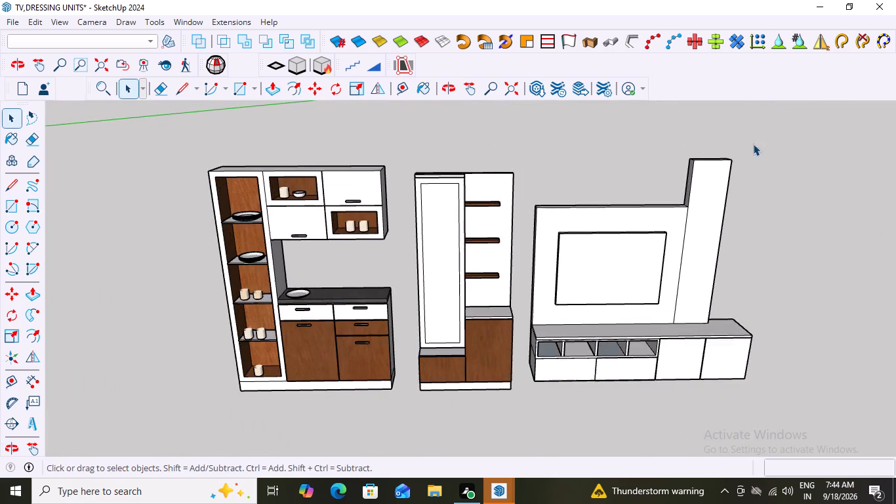
scroll(711, 195, "up", 4)
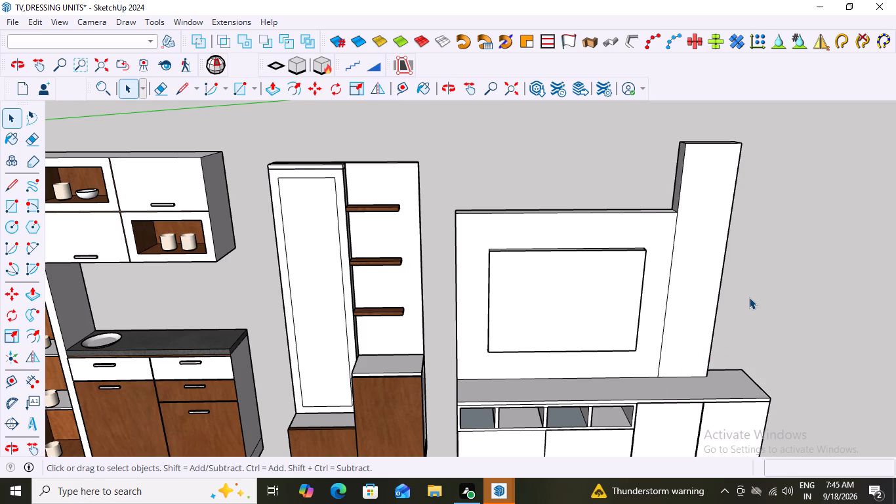
key("f")
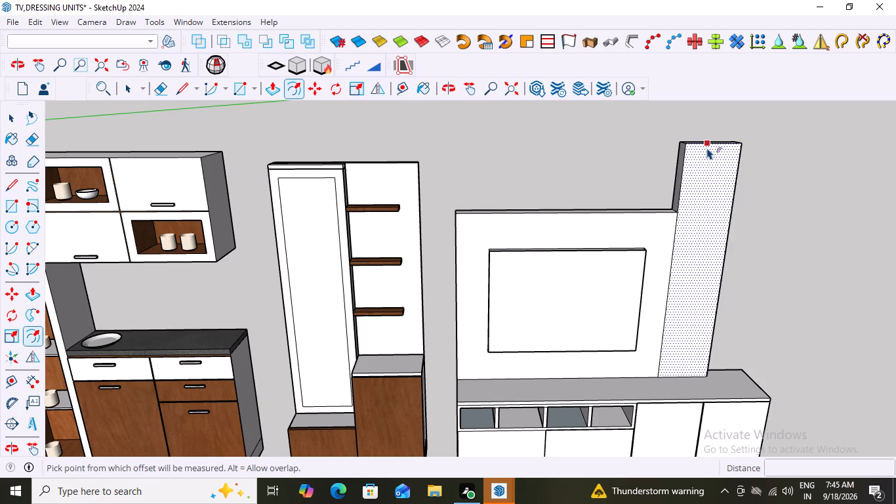
left_click(707, 148)
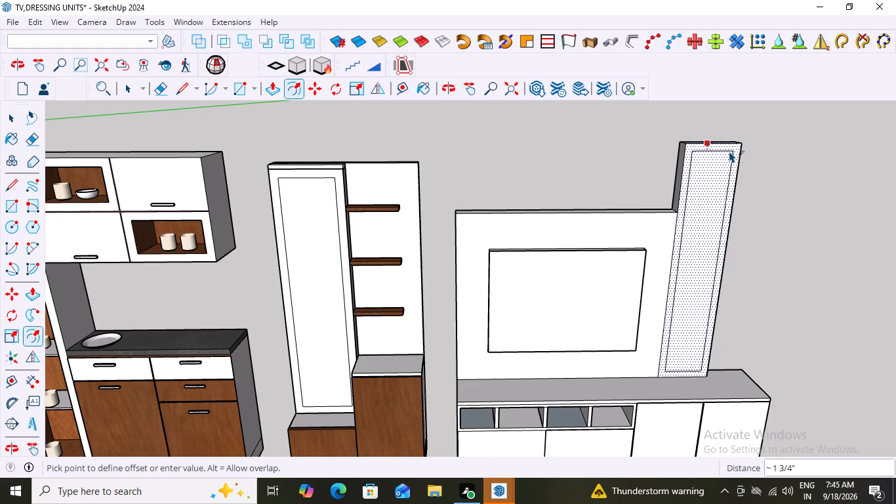
left_click(729, 151)
key("space")
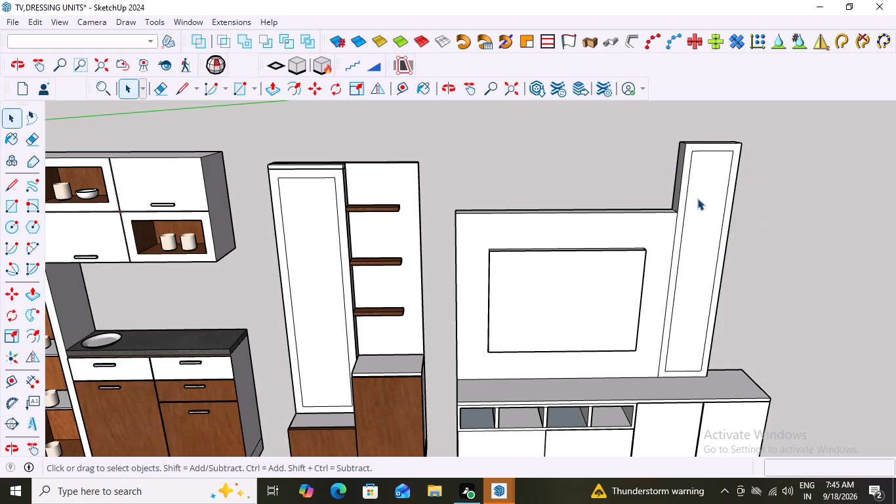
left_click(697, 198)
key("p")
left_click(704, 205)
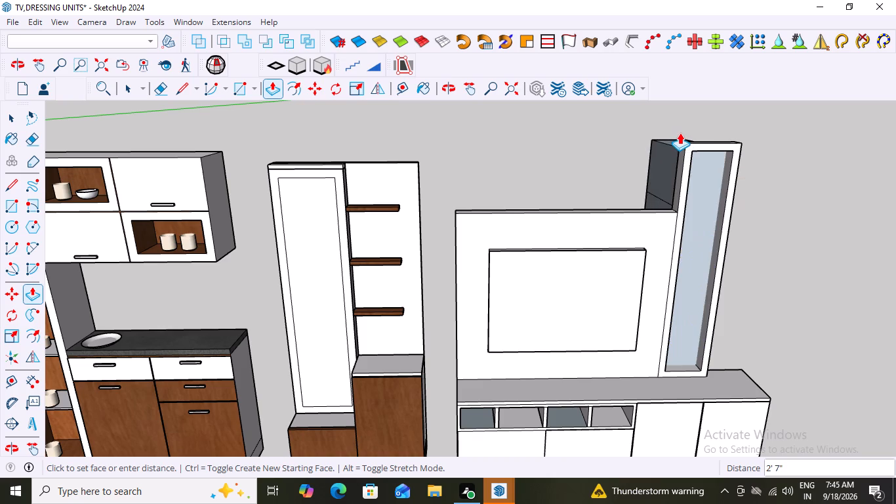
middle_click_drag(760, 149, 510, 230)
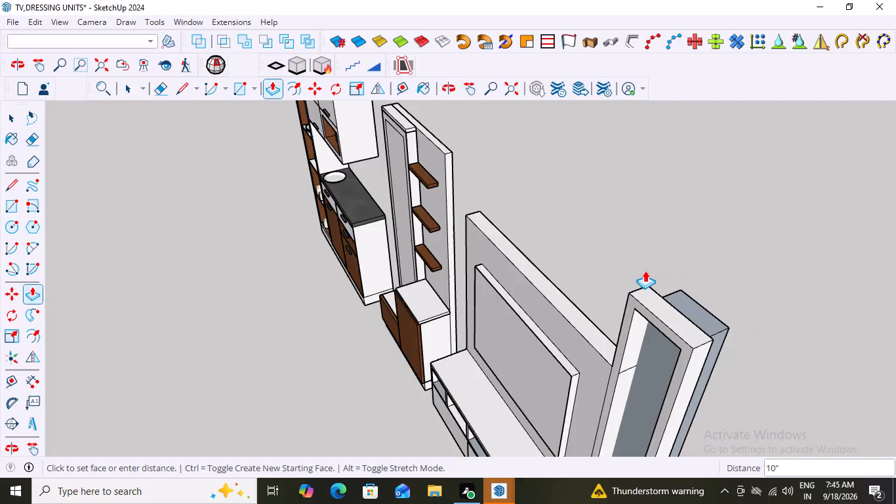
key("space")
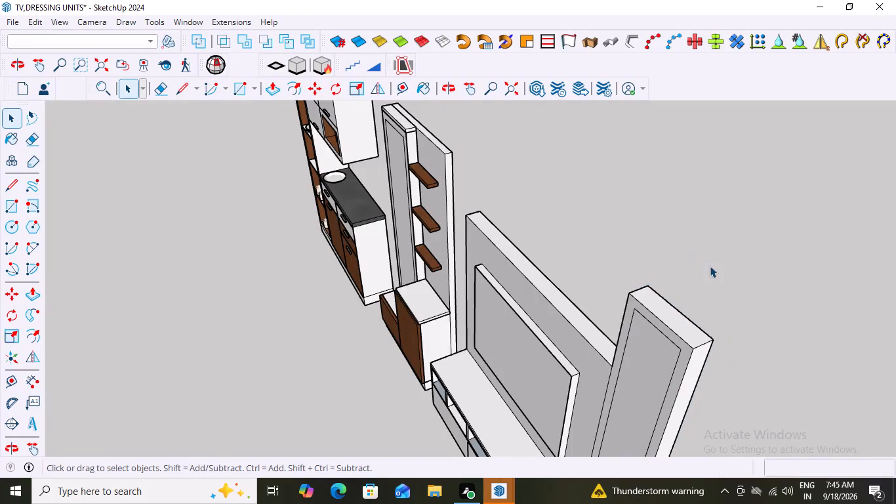
Cut away the tall panel's inset front face and the back face behind it to make an open frame.
middle_click_drag(712, 271, 836, 260)
scroll(836, 260, "up", 1)
left_click(765, 288)
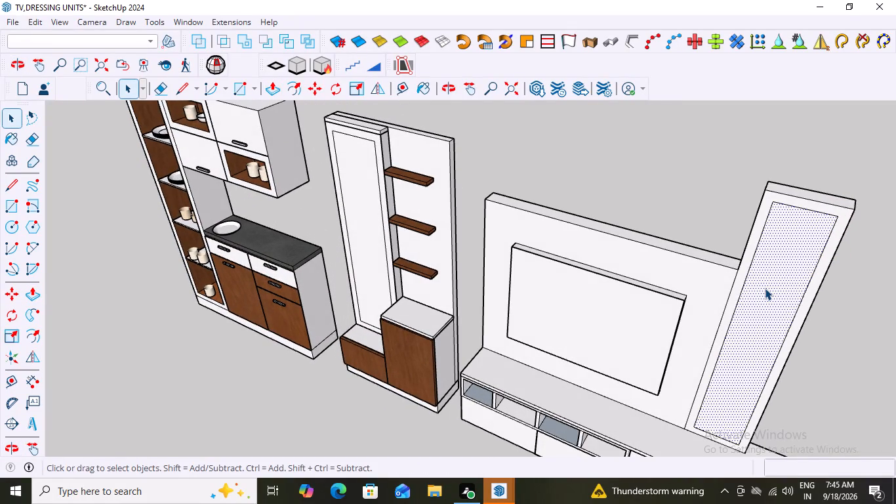
key("ctrl+x")
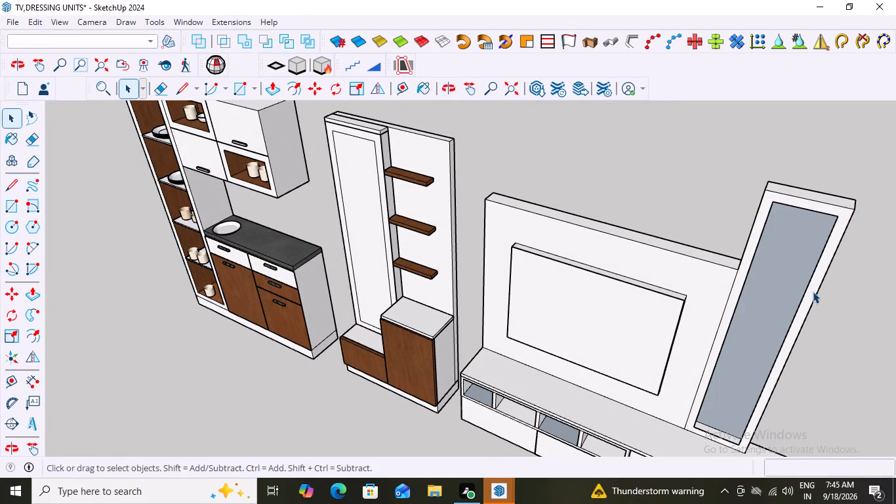
middle_click_drag(860, 287, 587, 245)
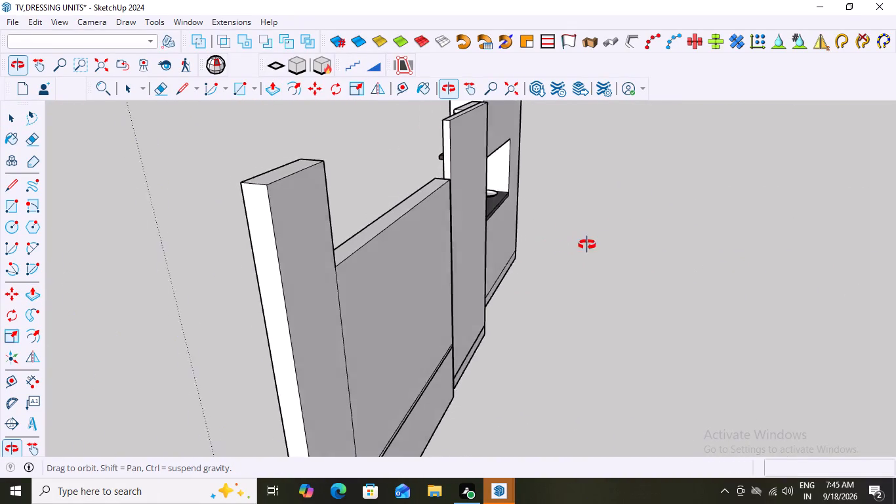
middle_click_drag(587, 245, 840, 236)
left_click(765, 251)
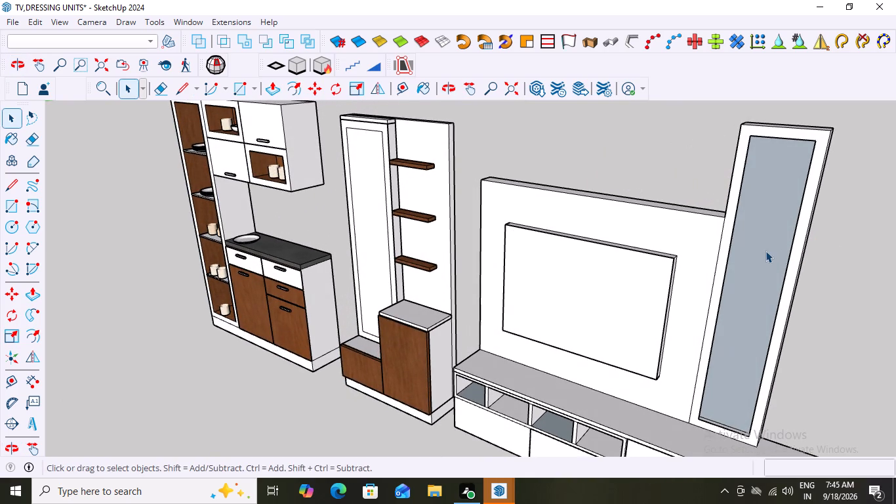
key("ctrl+x")
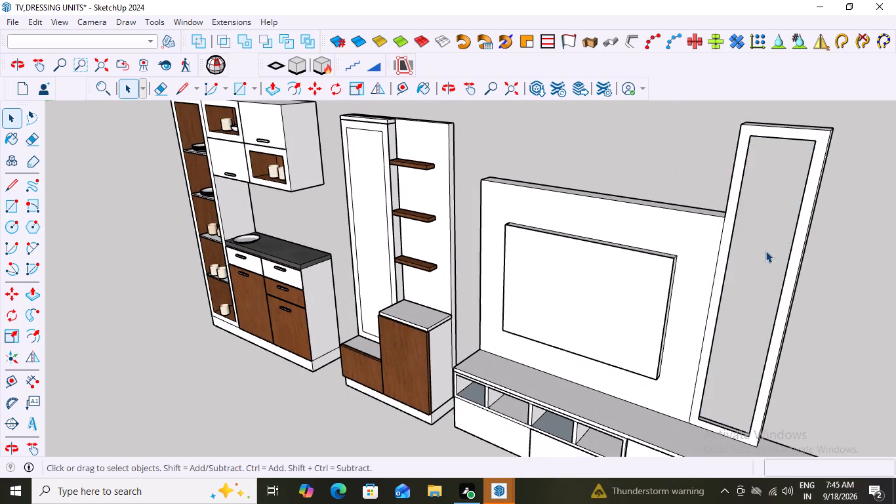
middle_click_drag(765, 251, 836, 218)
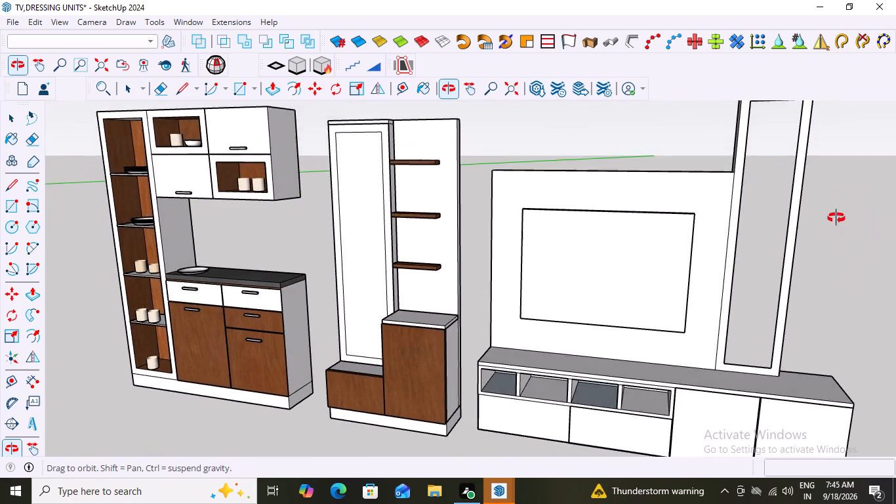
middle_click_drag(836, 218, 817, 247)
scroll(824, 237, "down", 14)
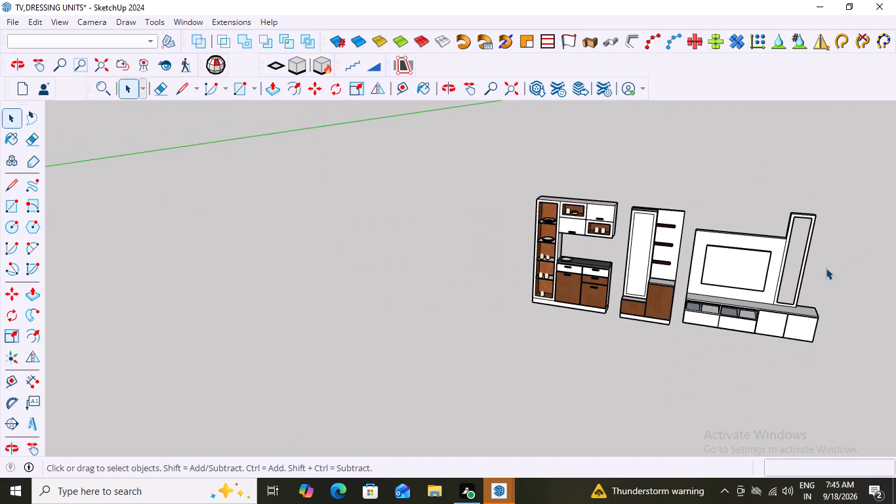
Examine the tall open frame beside the TV back panel and its lower inner corner from several angles and distances.
scroll(826, 268, "down", 2)
middle_click_drag(828, 273, 846, 205)
scroll(848, 207, "up", 1)
scroll(803, 270, "up", 4)
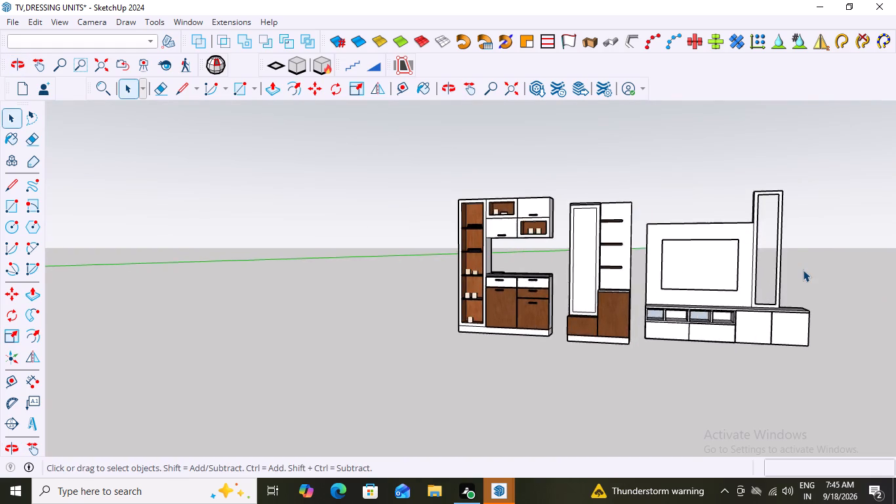
scroll(803, 270, "up", 2)
middle_click_drag(796, 274, 830, 293)
scroll(792, 319, "up", 2)
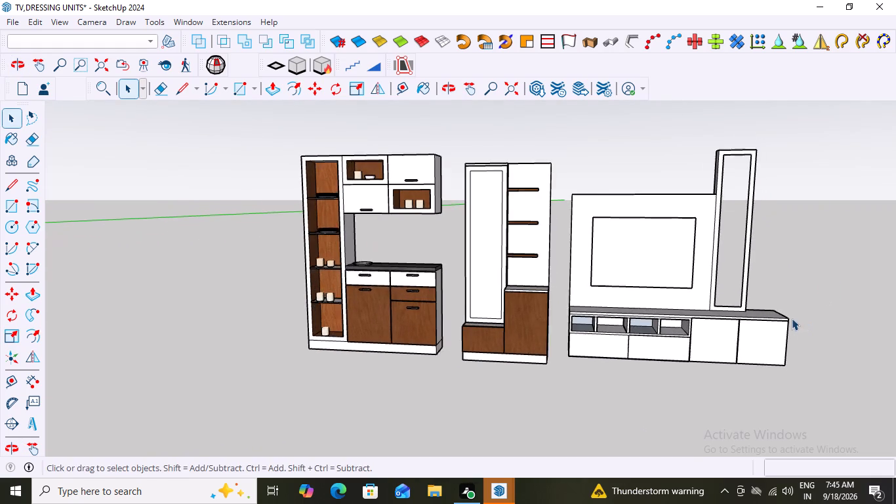
scroll(792, 318, "up", 2)
middle_click_drag(784, 300, 844, 324)
scroll(725, 266, "up", 2)
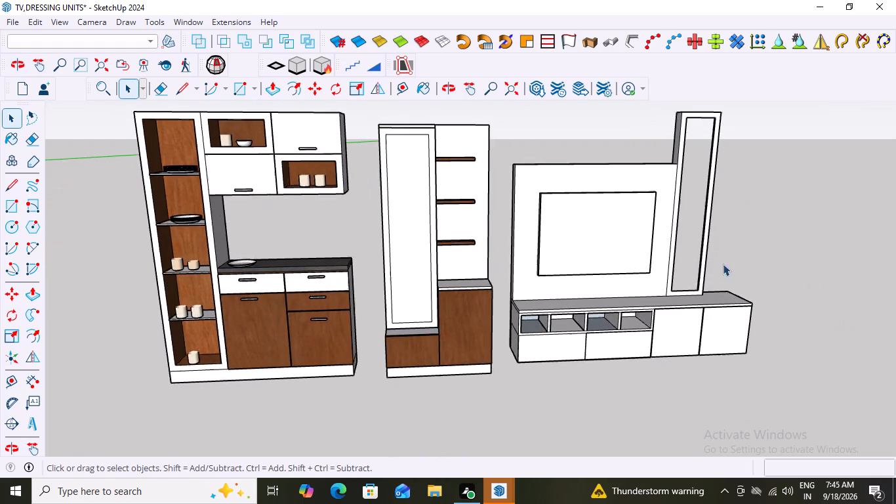
scroll(723, 264, "up", 11)
middle_click_drag(682, 274, 666, 362)
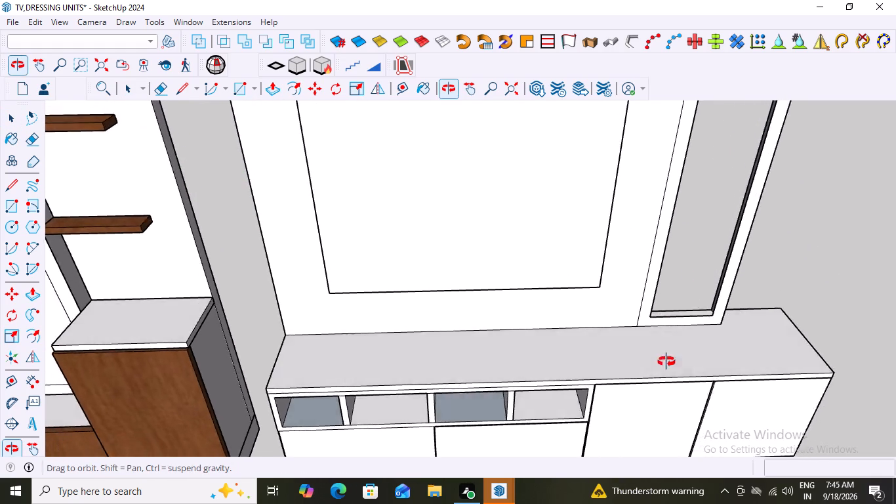
middle_click_drag(666, 362, 664, 384)
scroll(707, 303, "up", 10)
middle_click_drag(706, 299, 485, 323)
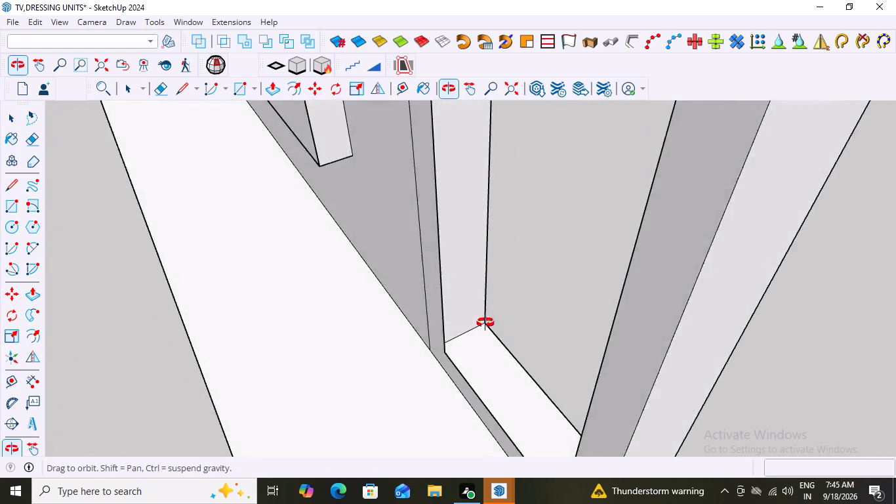
middle_click_drag(485, 323, 552, 356)
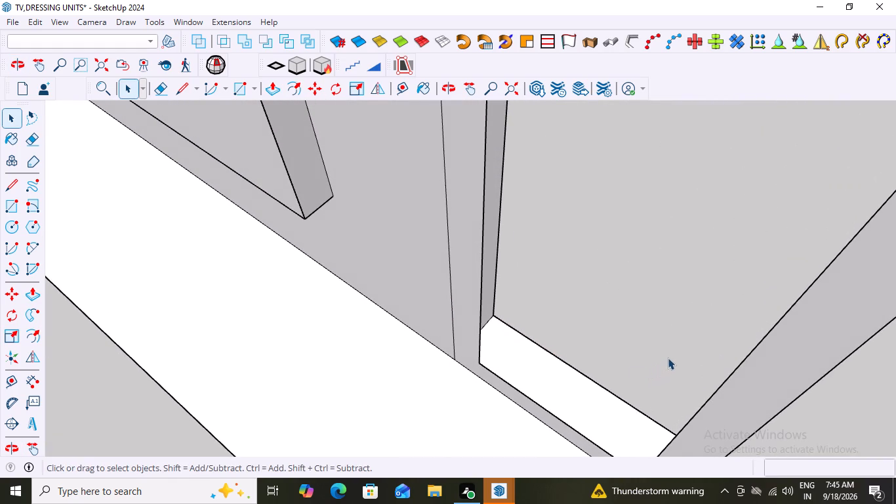
scroll(634, 352, "down", 11)
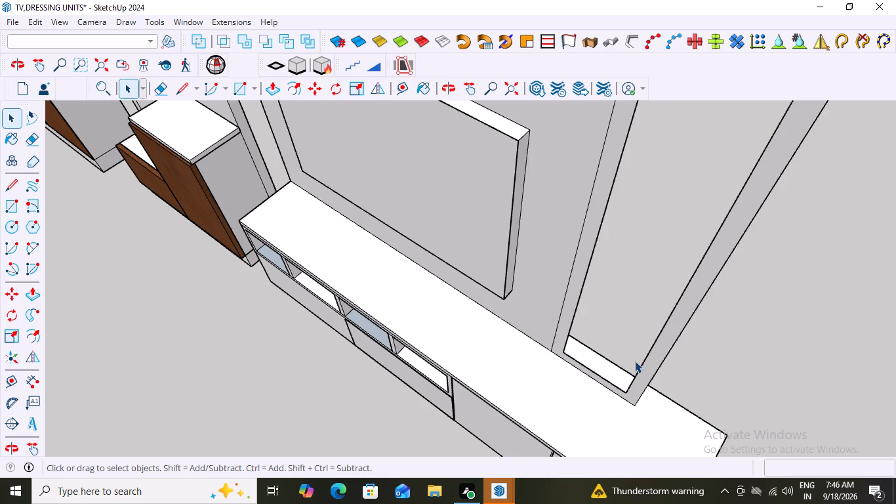
Undo the tall frame's cut-outs, inset outline and extrusion, back to before its rectangle was drawn.
key("ctrl+z")
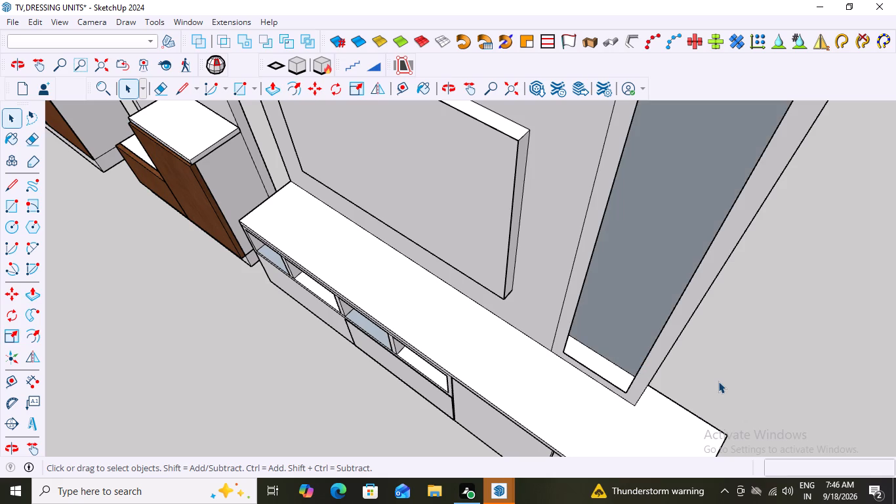
key("ctrl+z")
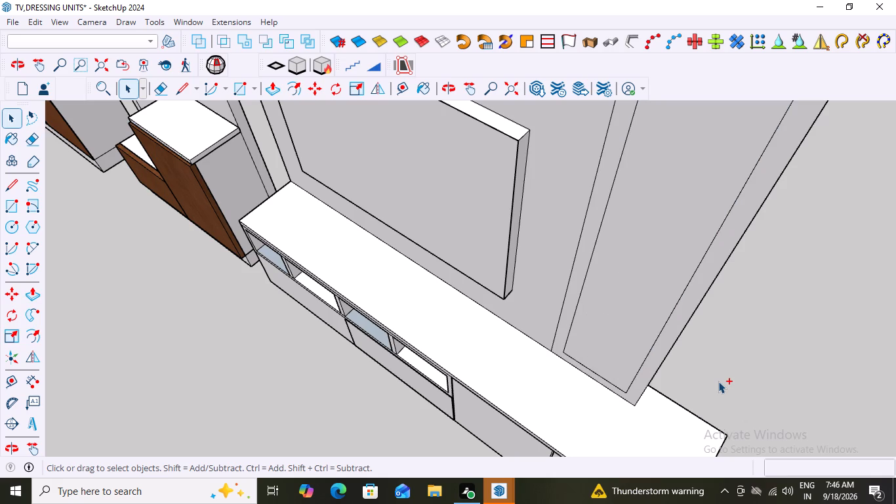
key("ctrl+z")
key("ctrl+z")
scroll(704, 342, "down", 4)
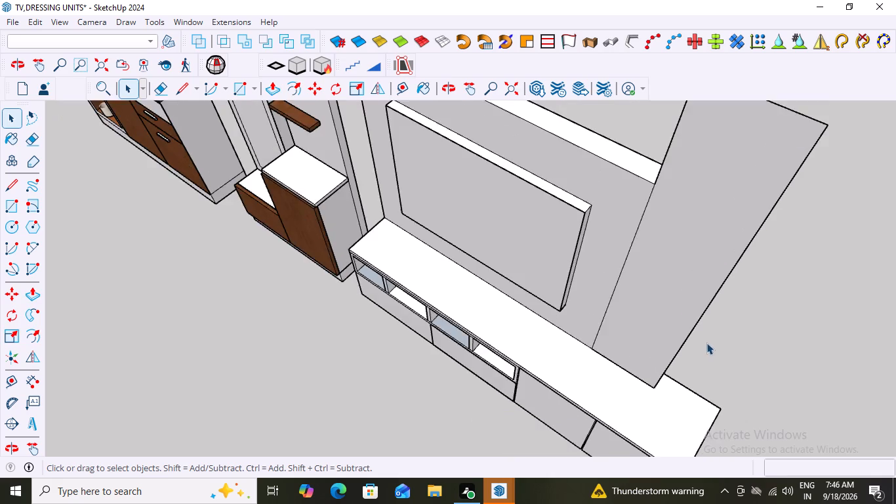
scroll(706, 343, "down", 6)
key("ctrl+z")
Examine the cabinet top beside the TV back panel and the panel's lower front corner.
middle_click_drag(667, 348, 729, 324)
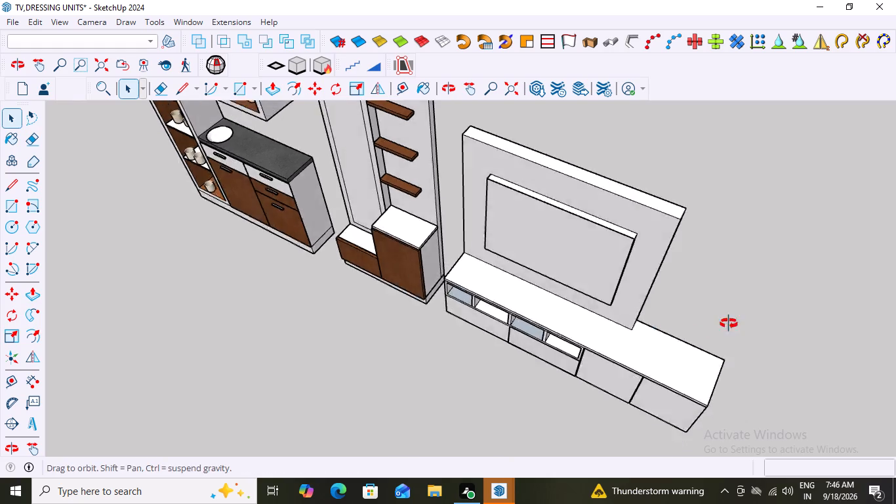
middle_click_drag(729, 324, 778, 291)
scroll(658, 257, "up", 4)
middle_click_drag(769, 284, 769, 252)
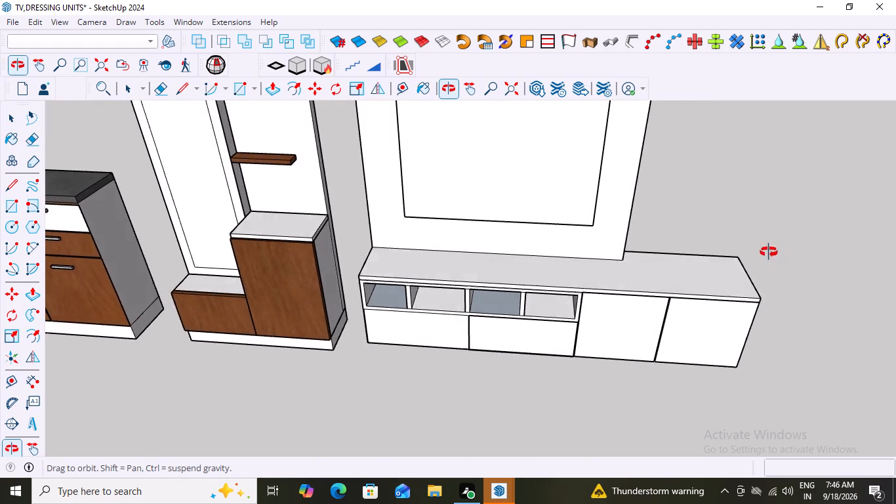
middle_click_drag(769, 252, 763, 249)
scroll(714, 316, "up", 4)
middle_click_drag(725, 317, 761, 321)
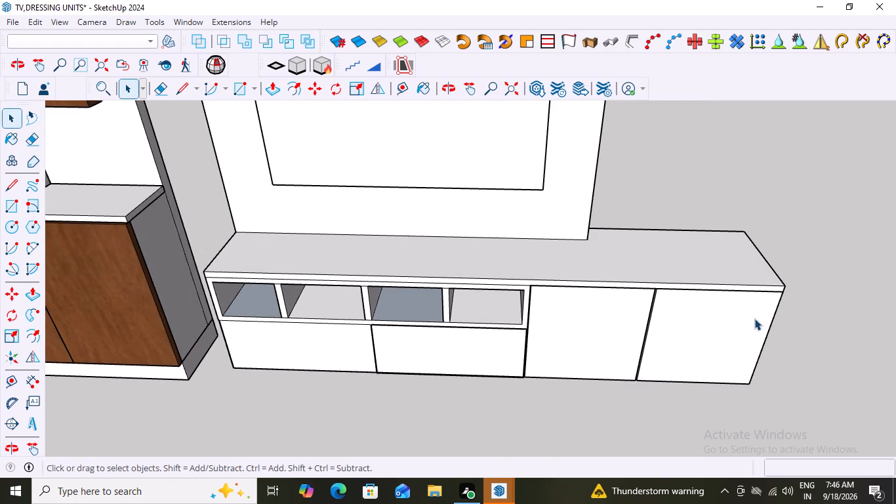
scroll(648, 239, "up", 4)
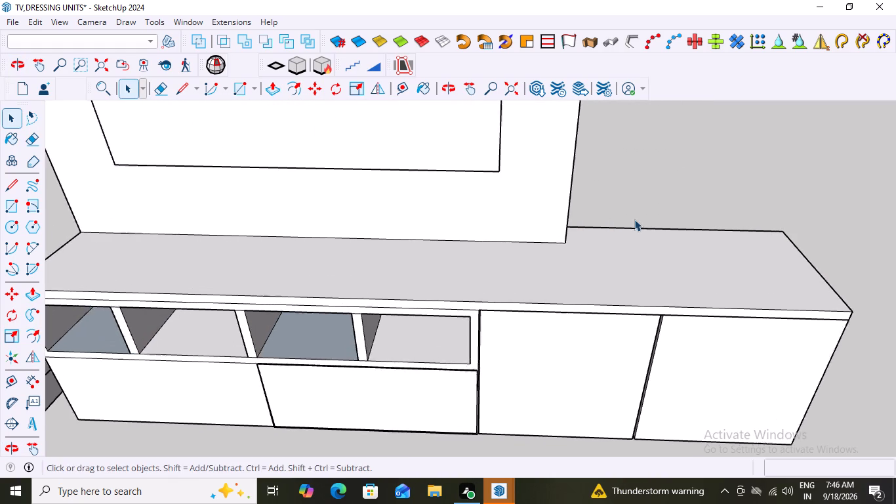
scroll(634, 219, "up", 1)
middle_click_drag(639, 247, 594, 283)
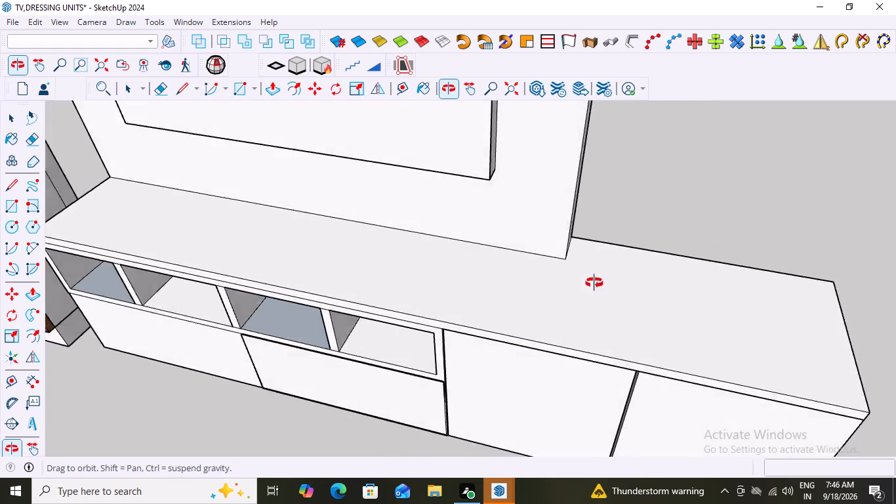
middle_click_drag(594, 283, 676, 240)
scroll(710, 267, "down", 11)
scroll(787, 247, "up", 4)
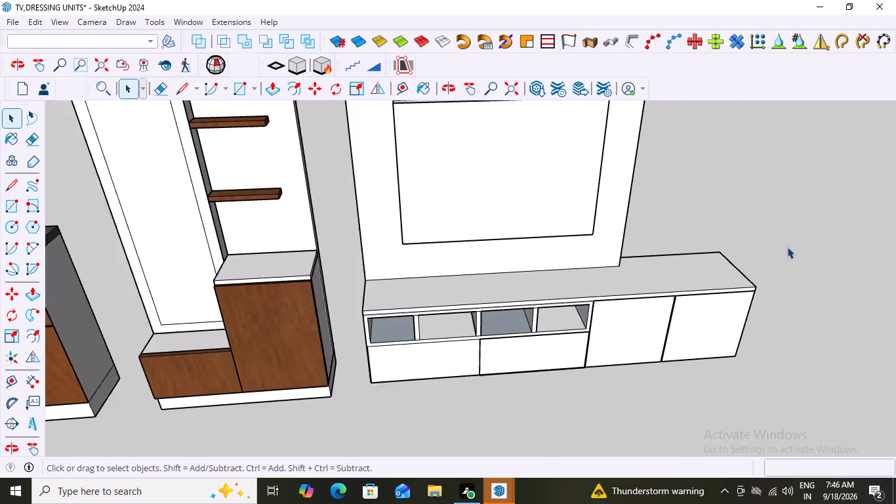
scroll(787, 247, "up", 12)
middle_click_drag(678, 264, 668, 261)
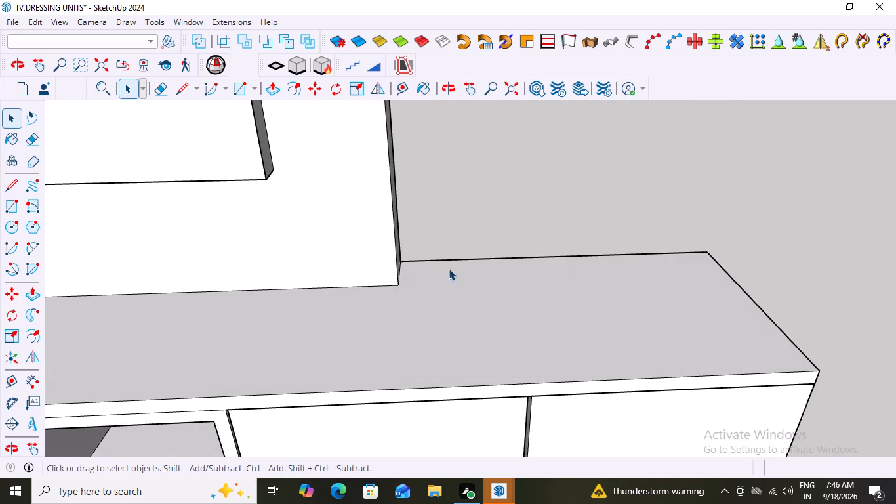
scroll(434, 267, "up", 2)
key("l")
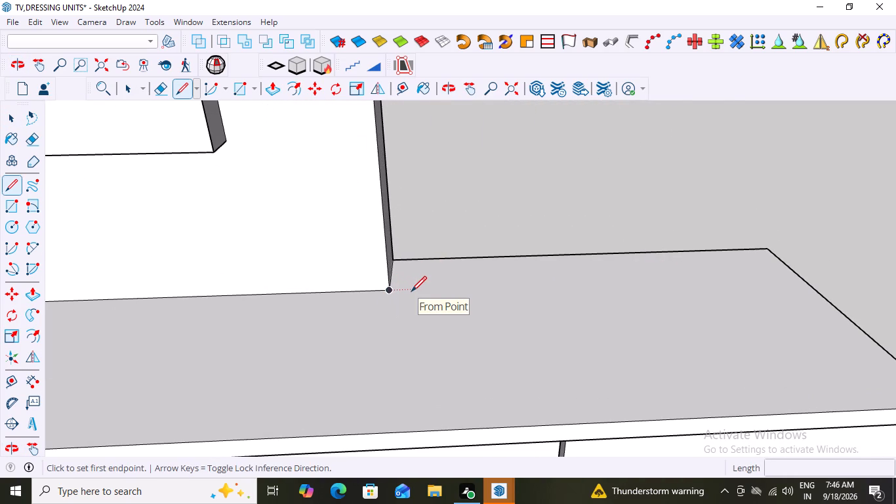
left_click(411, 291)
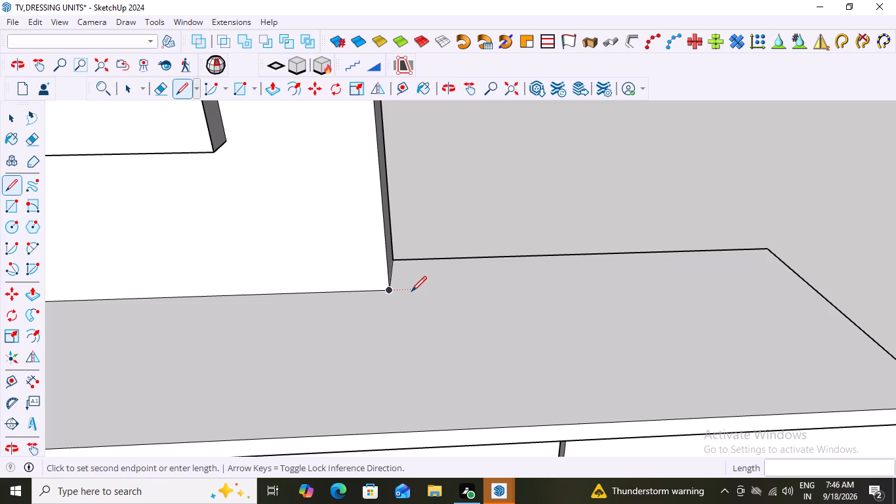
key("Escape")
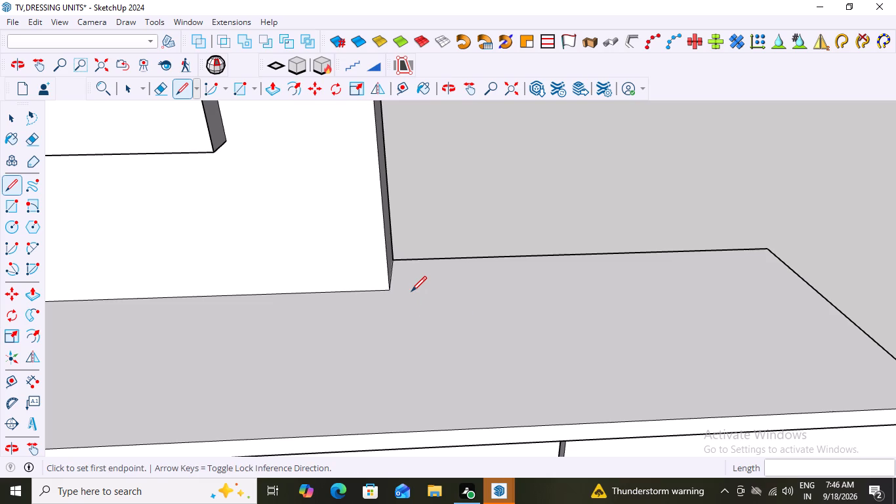
Draw an upright rectangle about 1' 6 1/2" by 5' 8 1/2" on the cabinet top, slightly apart from the TV back panel's front corner.
key("r")
left_click(411, 291)
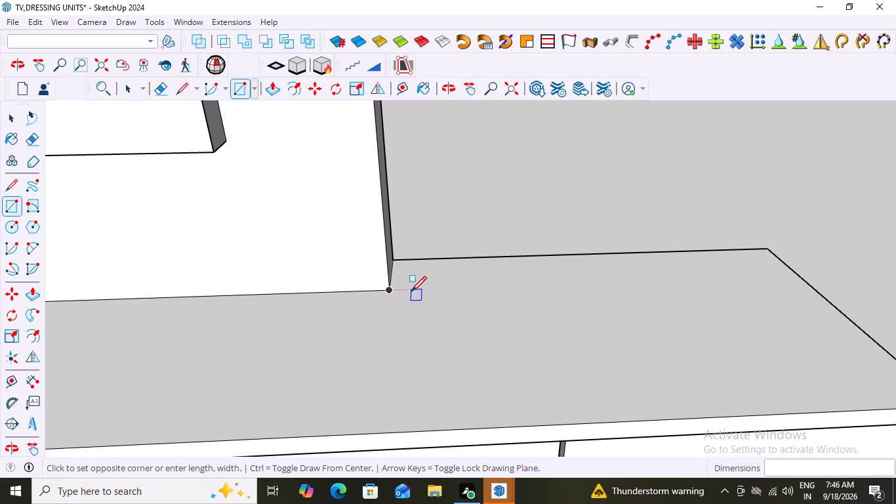
key("Left")
scroll(472, 183, "down", 3)
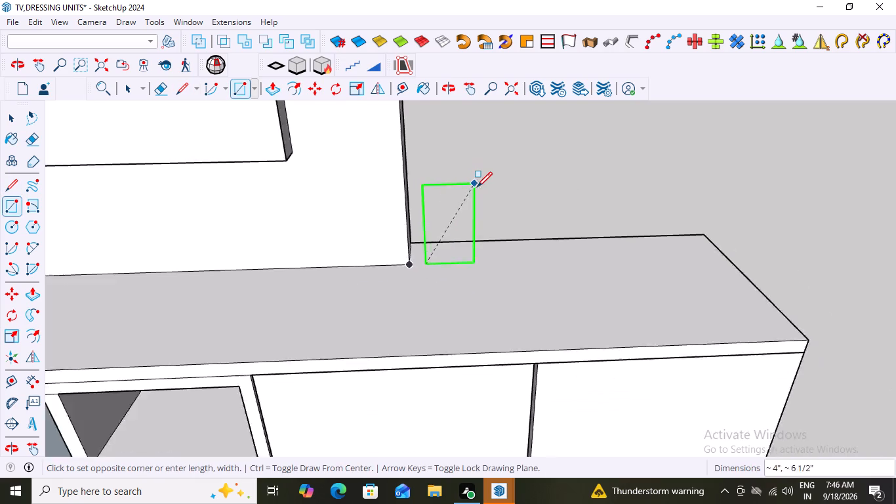
scroll(477, 187, "down", 20)
scroll(477, 187, "down", 15)
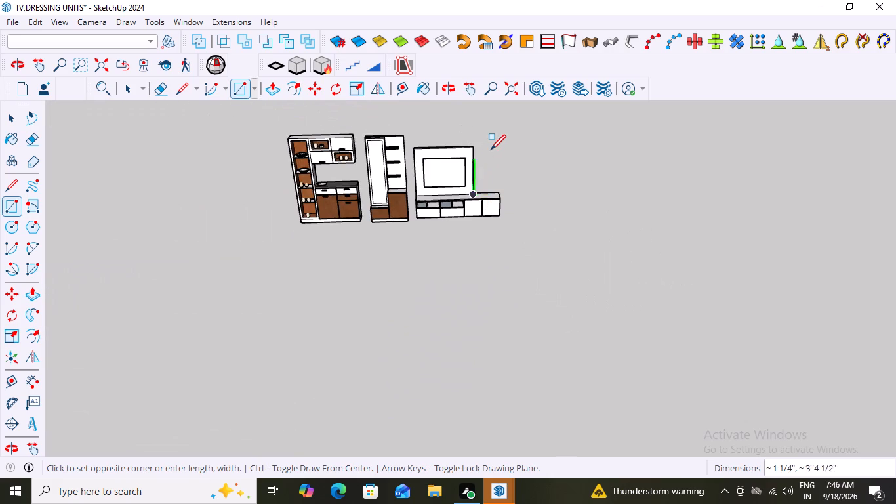
scroll(492, 146, "up", 14)
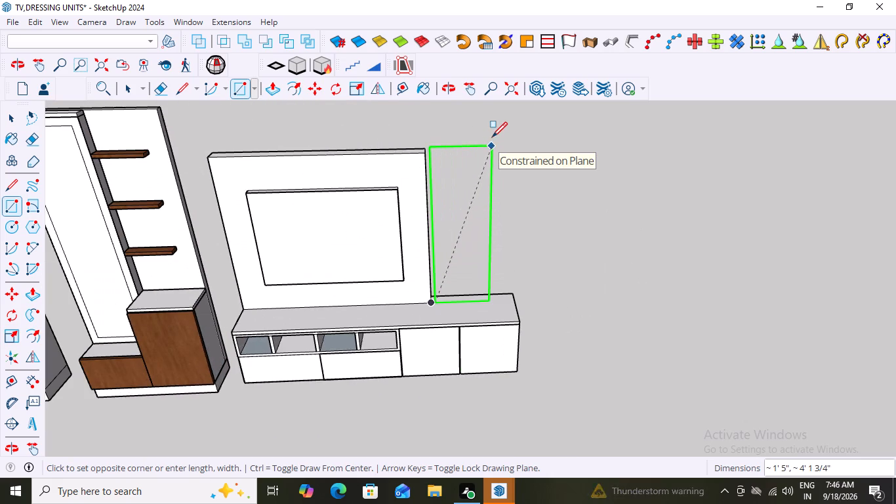
scroll(492, 146, "down", 9)
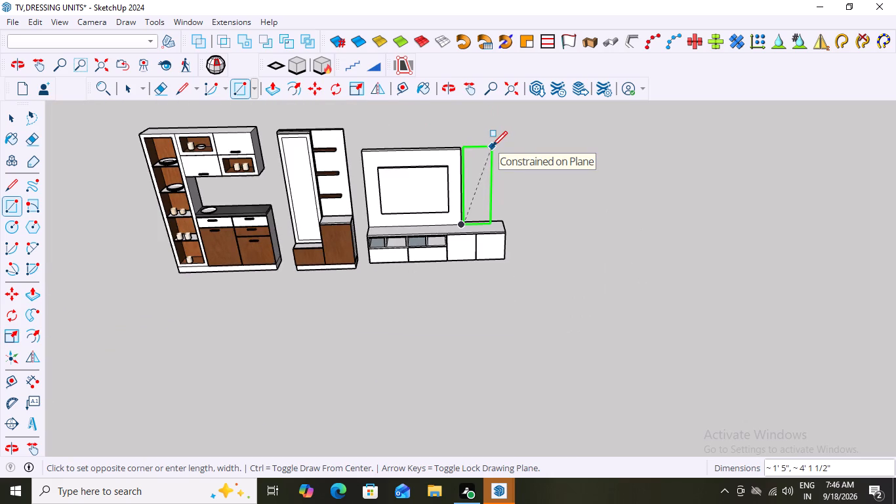
left_click(495, 114)
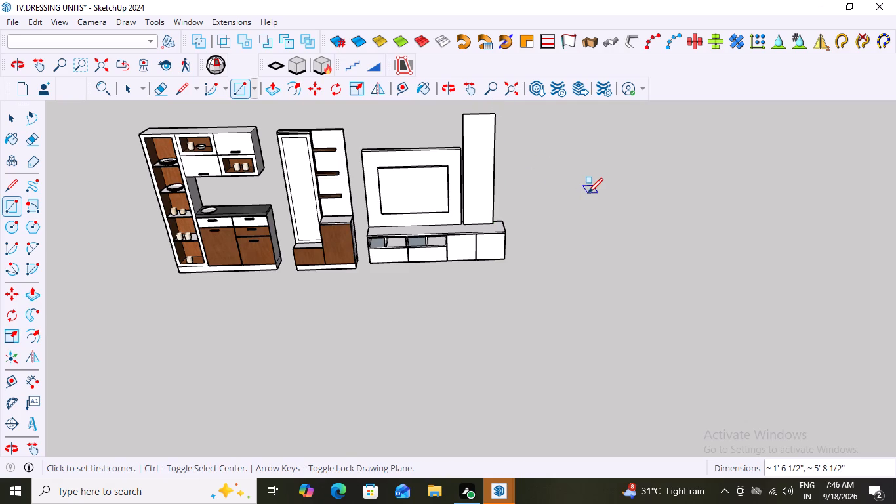
key("space")
Push/pull the tall rectangle 4" backward, level with the rear of the TV back panel.
middle_click_drag(588, 193, 565, 203)
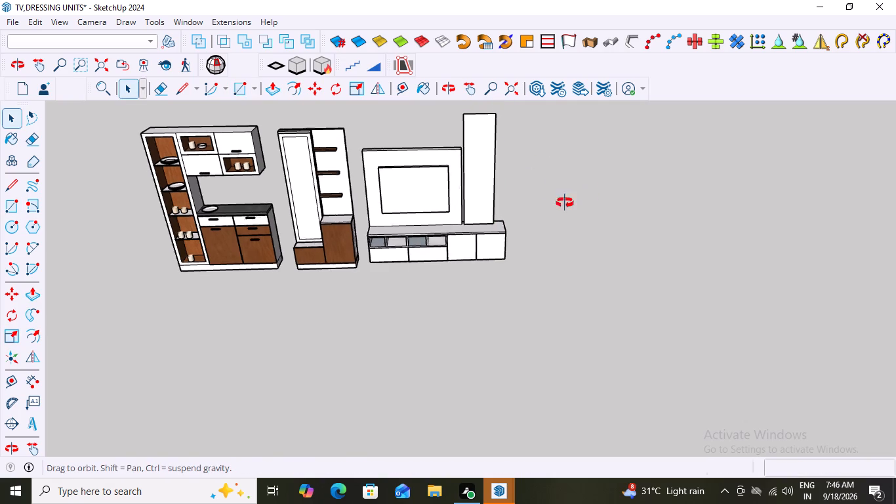
middle_click_drag(565, 203, 323, 255)
scroll(554, 207, "down", 1)
middle_click_drag(674, 234, 465, 245)
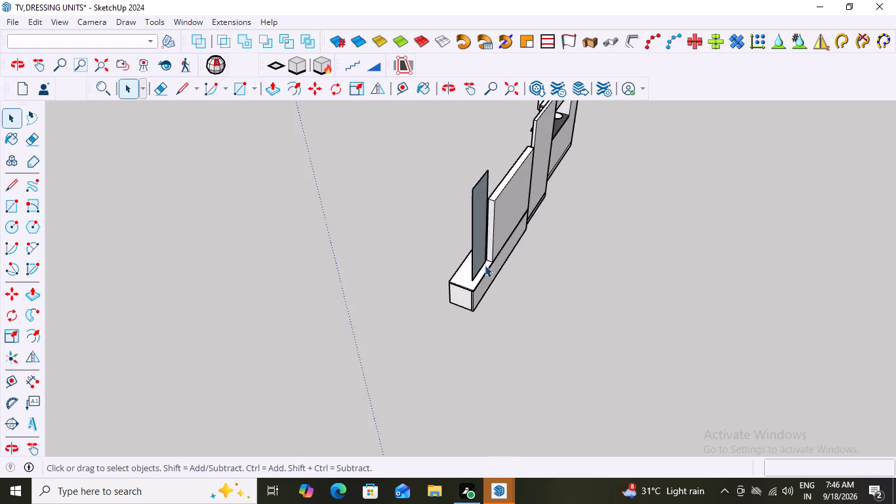
scroll(485, 265, "up", 7)
left_click(466, 230)
left_click(466, 230)
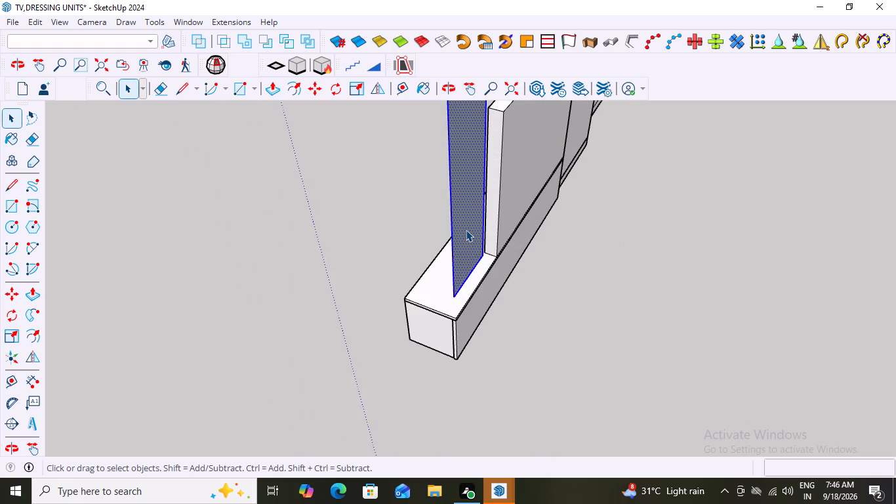
key("p")
left_click(466, 230)
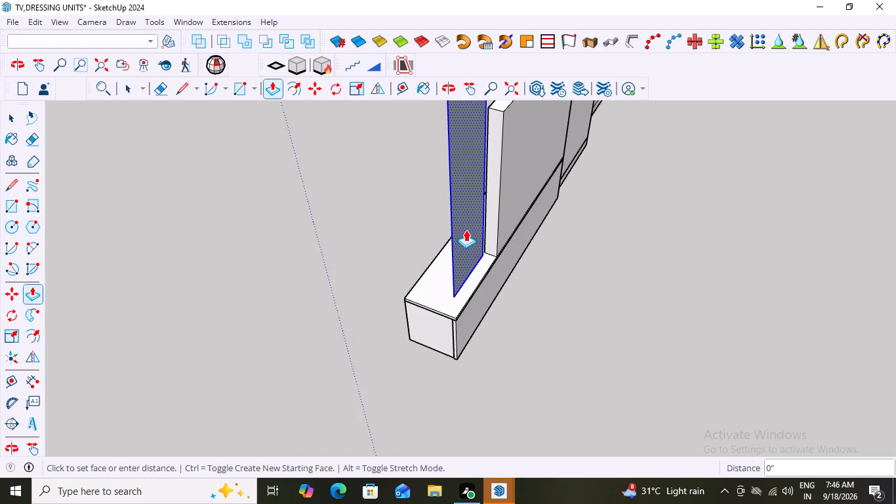
left_click(468, 302)
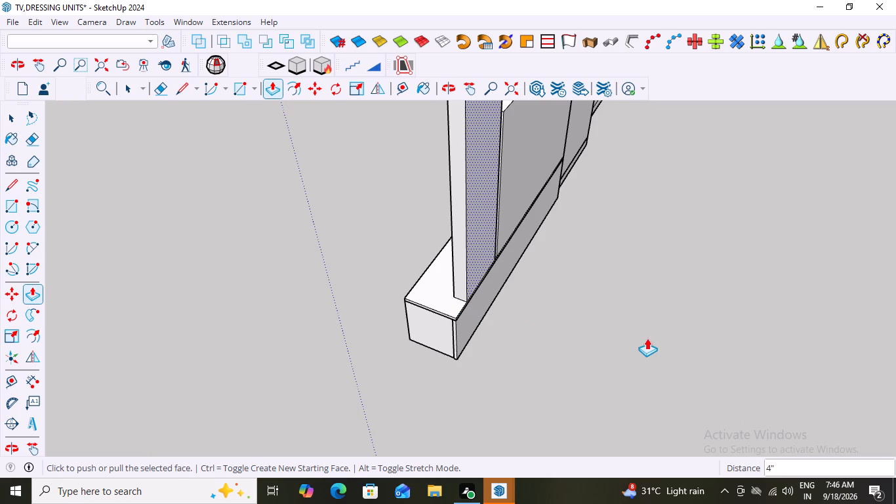
key("space")
Examine the tall side panel from the front and side, and check which geometry is connected to it.
scroll(617, 320, "down", 9)
middle_click_drag(554, 352, 866, 346)
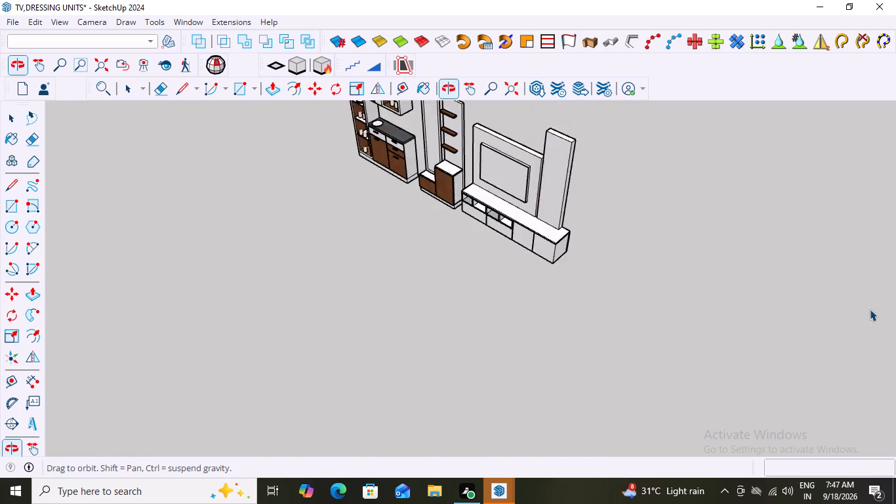
scroll(649, 282, "down", 3)
middle_click_drag(528, 275, 739, 262)
scroll(528, 275, "down", 1)
scroll(550, 174, "up", 3)
scroll(502, 144, "up", 2)
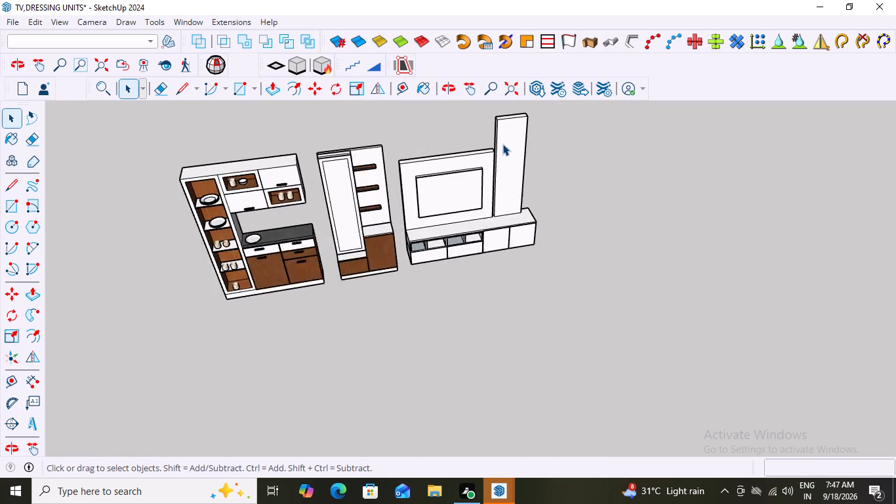
scroll(502, 144, "up", 2)
double_click(502, 144)
triple_click(502, 144)
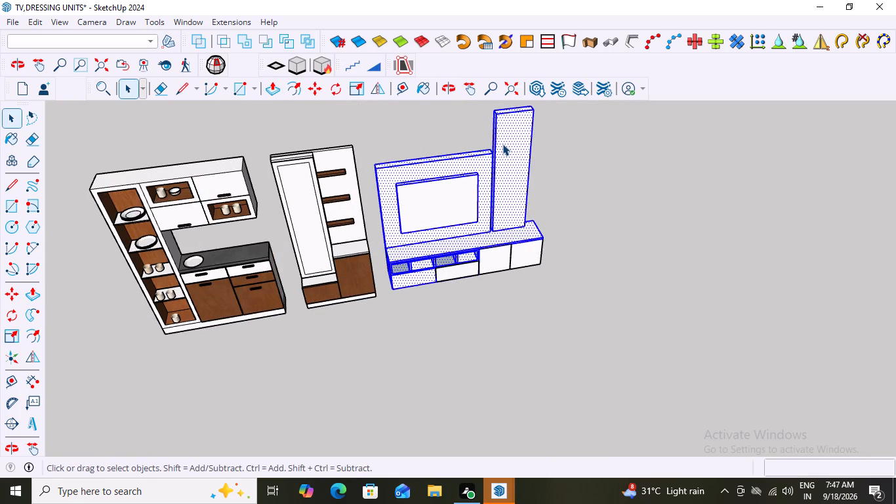
left_click(585, 142)
middle_click_drag(580, 144, 249, 163)
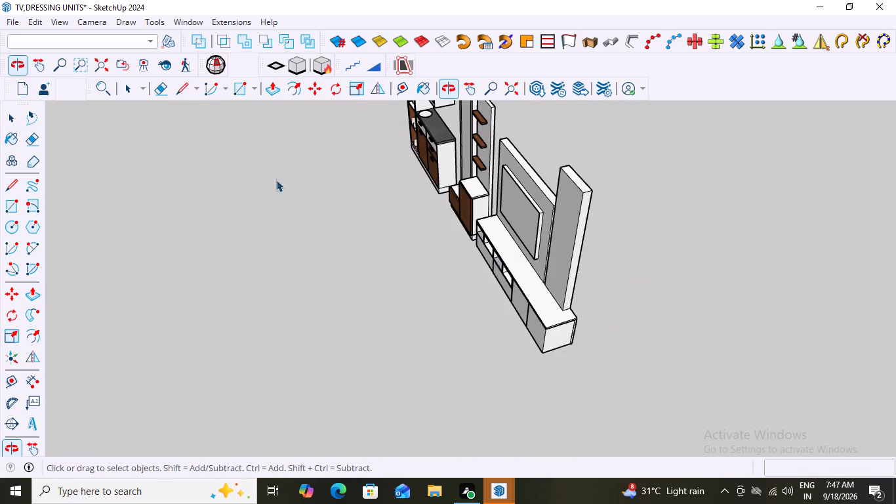
Group the tall side panel together with its connected TV back panel and cabinet geometry.
middle_click_drag(677, 234, 502, 224)
triple_click(473, 257)
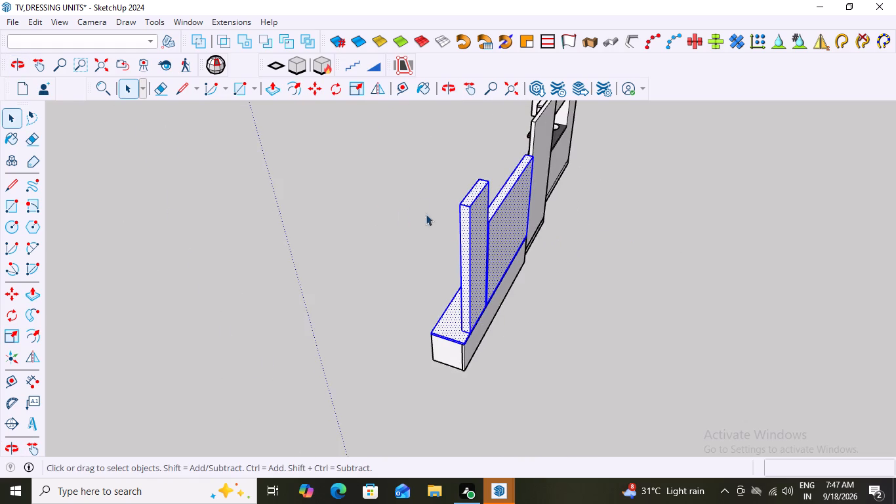
right_click(466, 245)
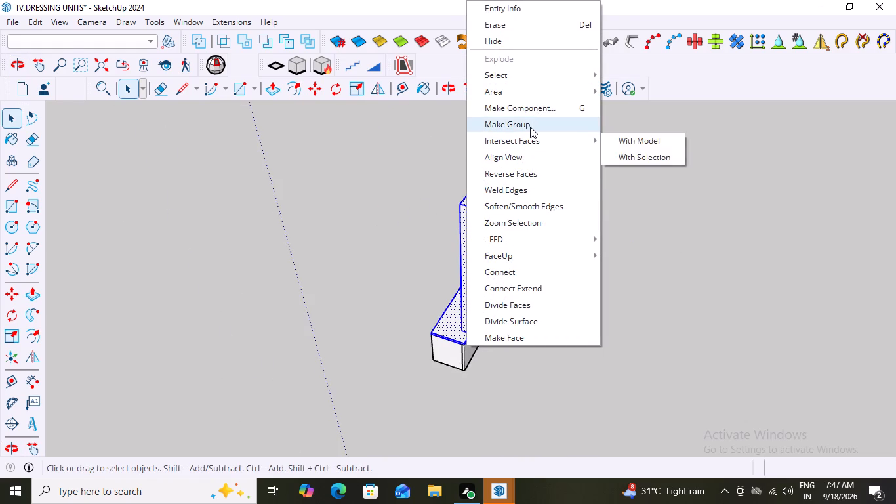
left_click(530, 127)
left_click(381, 201)
Examine the TV unit from the front alongside the two neighbouring furniture units.
middle_click_drag(522, 324, 529, 327)
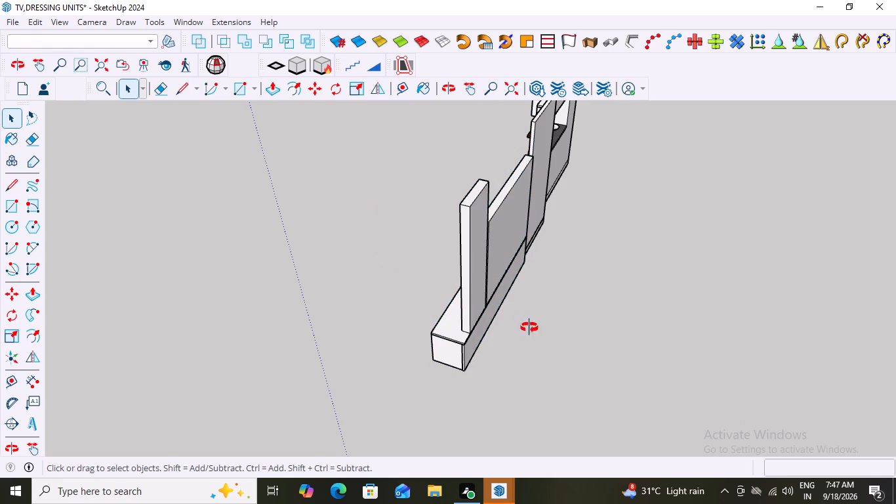
middle_click_drag(529, 327, 861, 335)
scroll(771, 274, "down", 3)
middle_click_drag(610, 283, 783, 232)
scroll(783, 232, "down", 15)
scroll(794, 186, "up", 11)
middle_click_drag(721, 228, 632, 206)
scroll(632, 206, "up", 2)
middle_click_drag(632, 206, 634, 205)
scroll(697, 237, "up", 3)
middle_click_drag(797, 265, 779, 225)
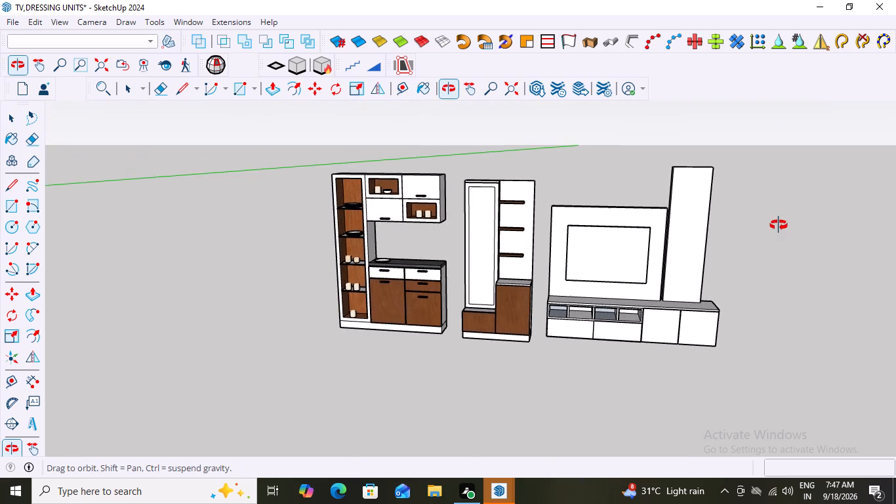
middle_click_drag(779, 225, 779, 224)
scroll(772, 230, "down", 3)
middle_click_drag(791, 302, 753, 248)
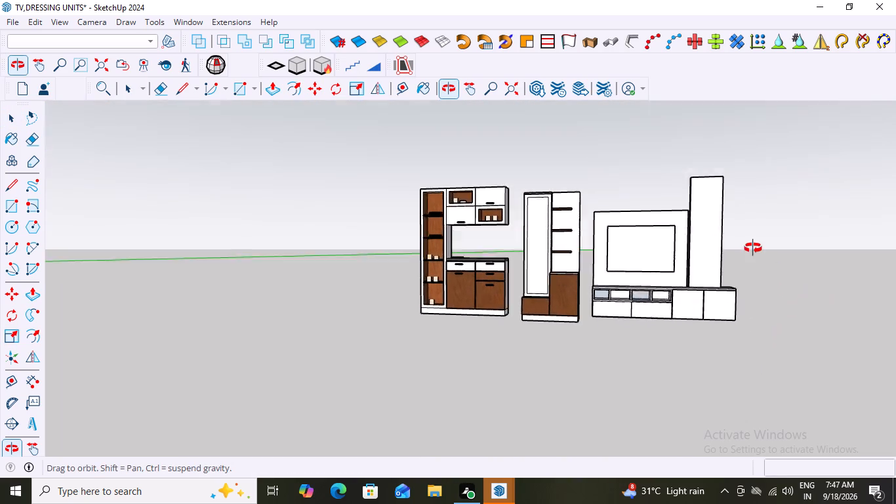
middle_click_drag(753, 248, 801, 300)
scroll(767, 262, "up", 2)
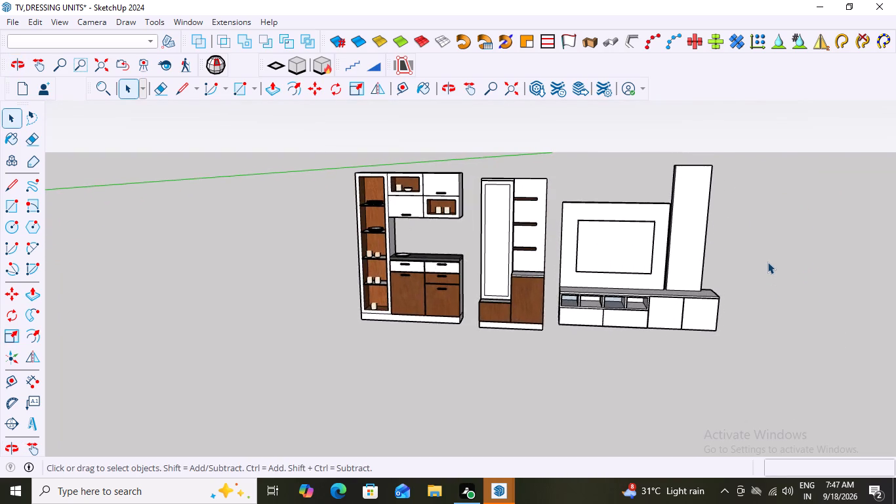
scroll(773, 231, "up", 3)
middle_click_drag(741, 253, 760, 261)
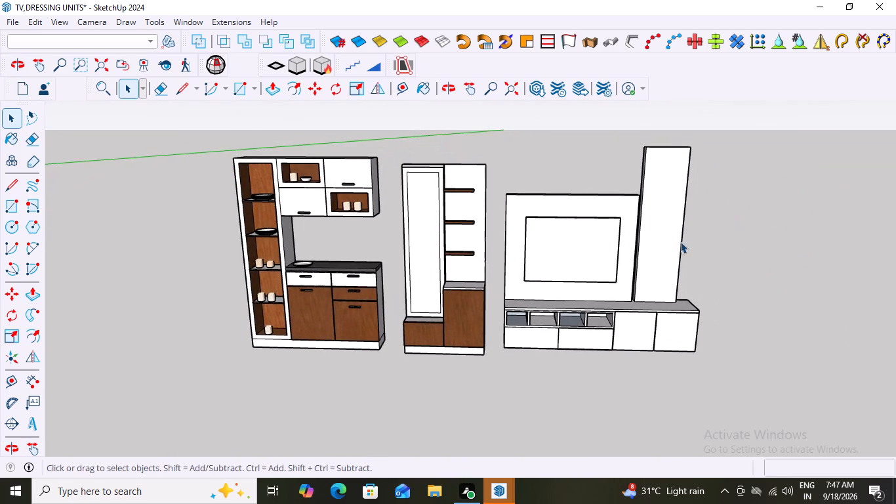
scroll(678, 241, "up", 2)
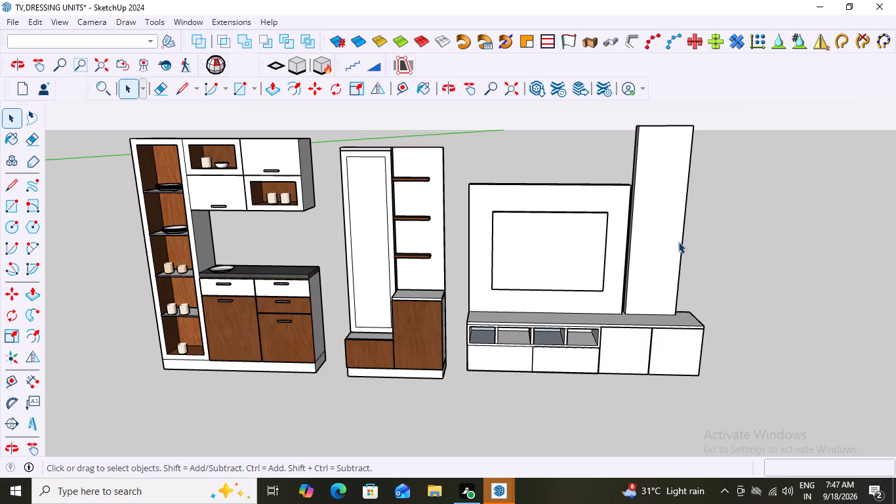
Inside the TV unit group, offset the tall side panel's front face outline inward by about 2 1/4".
key("f")
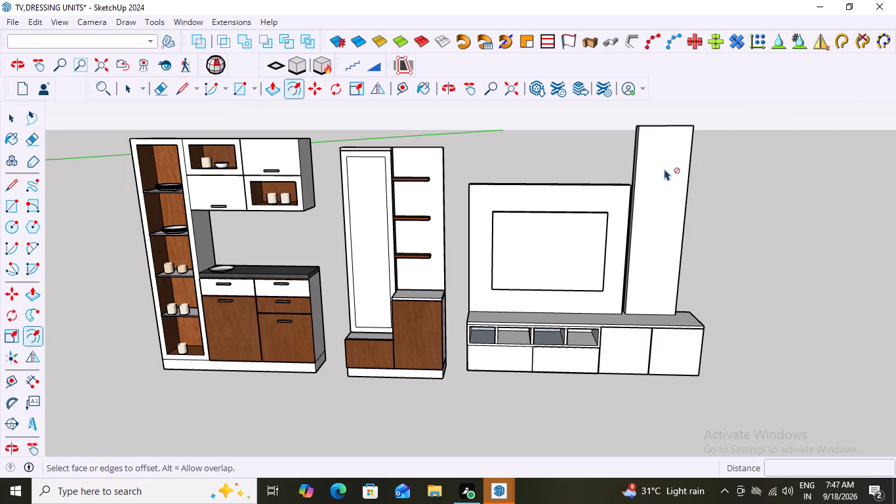
double_click(664, 169)
key("space")
left_click(744, 201)
double_click(678, 154)
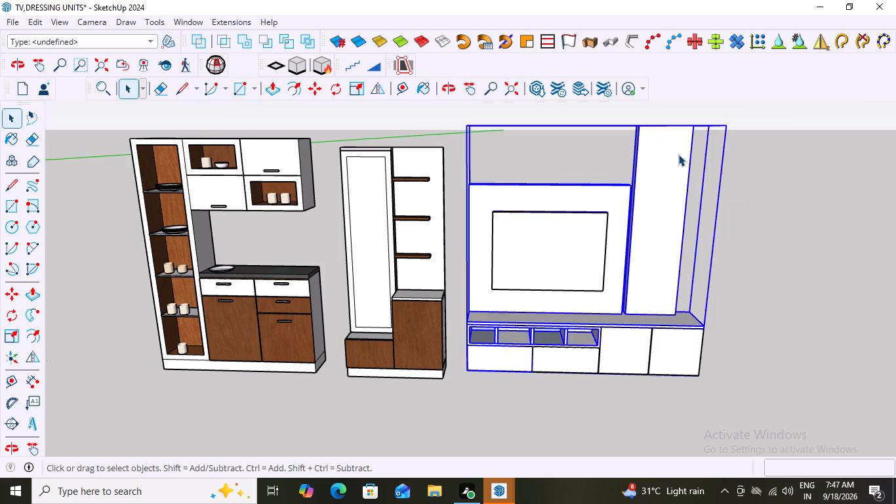
left_click(678, 154)
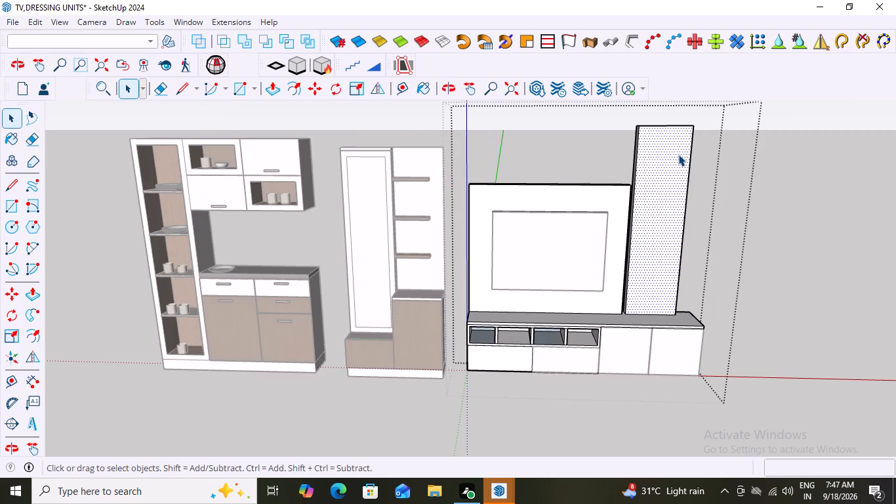
key("f")
left_click(667, 123)
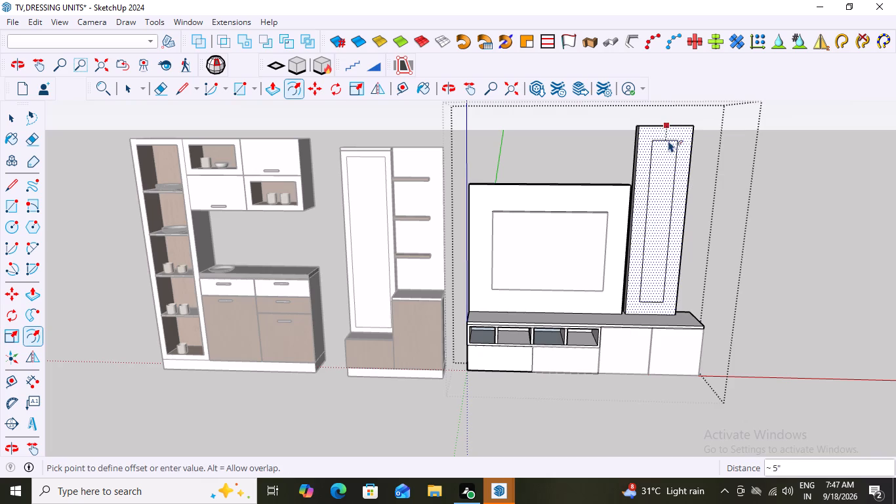
left_click(674, 133)
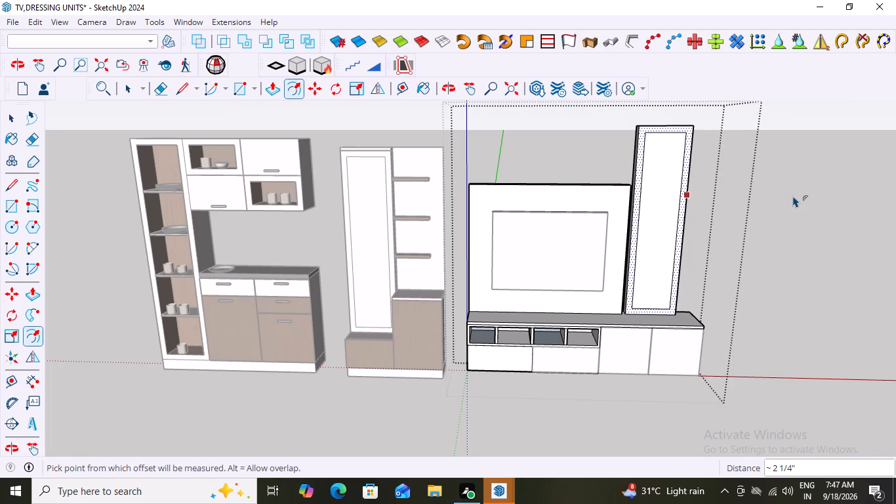
key("space")
left_click(784, 185)
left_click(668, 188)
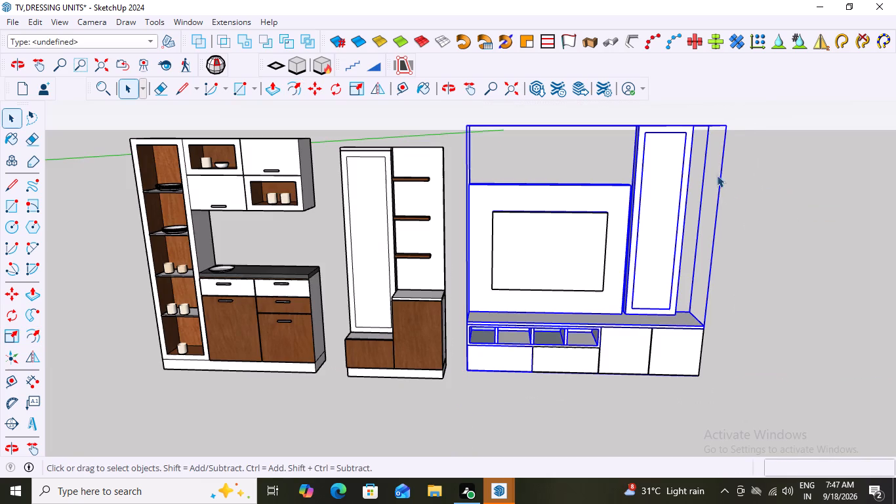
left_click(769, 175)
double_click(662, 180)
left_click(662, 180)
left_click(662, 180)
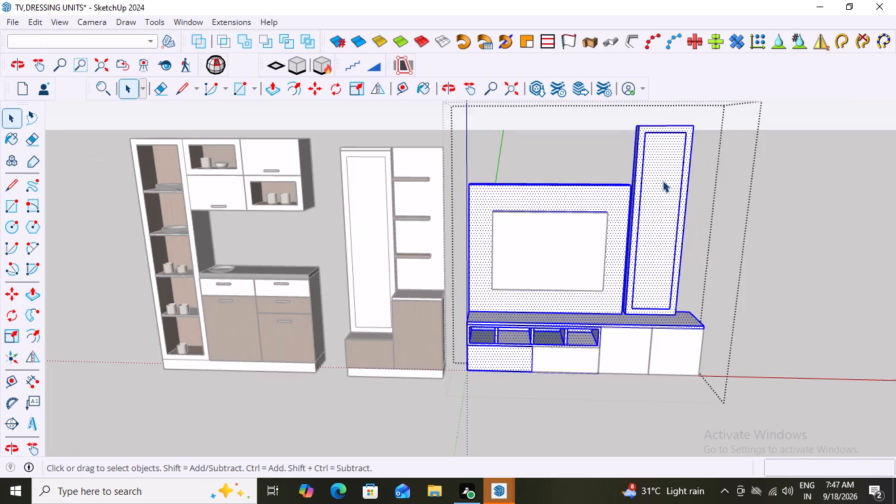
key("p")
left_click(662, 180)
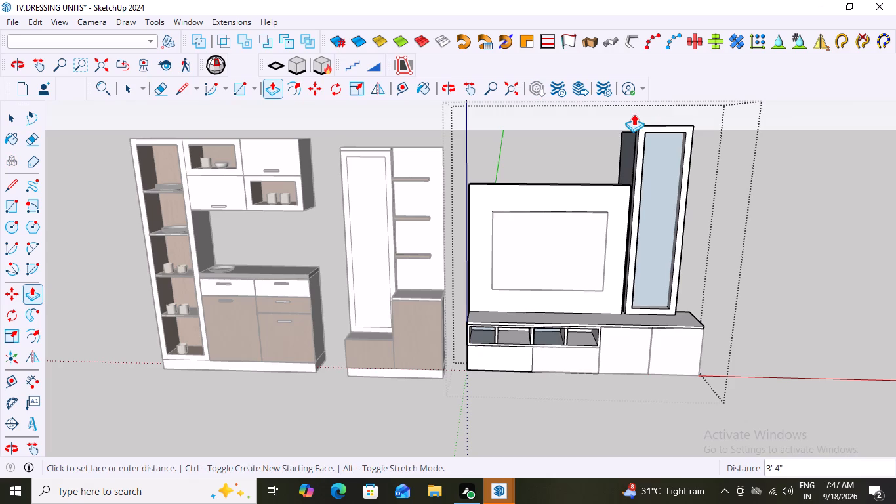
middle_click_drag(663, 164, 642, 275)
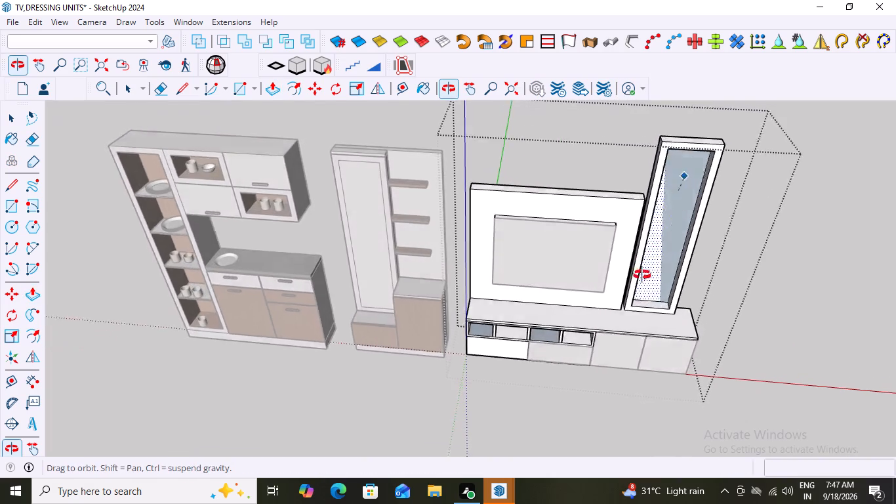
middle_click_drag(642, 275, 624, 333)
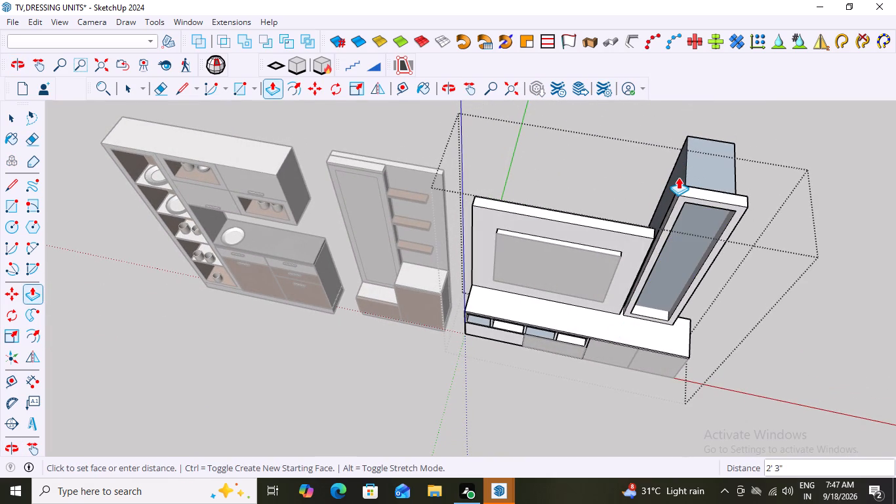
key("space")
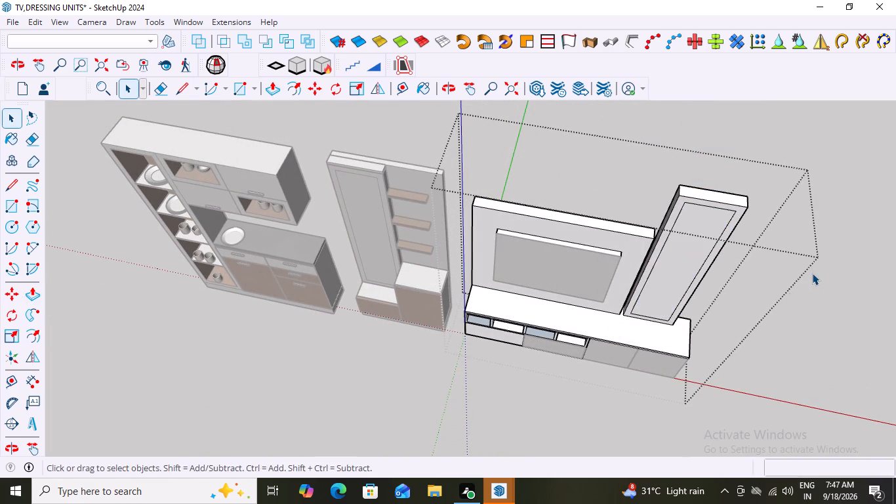
Cut out the tall side panel's inset front face and the rear face behind it, forming an open frame.
middle_click_drag(813, 267, 826, 171)
left_click(679, 219)
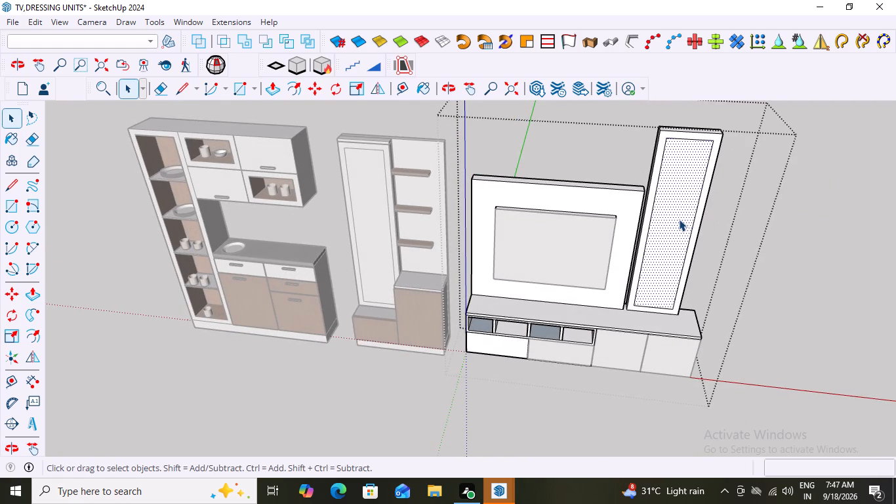
key("ctrl+x")
left_click(674, 217)
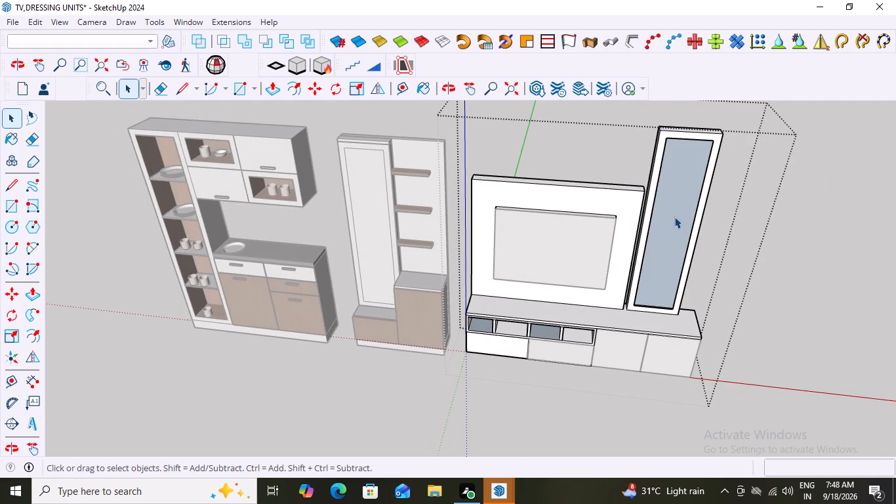
key("ctrl+x")
middle_click_drag(716, 237, 573, 264)
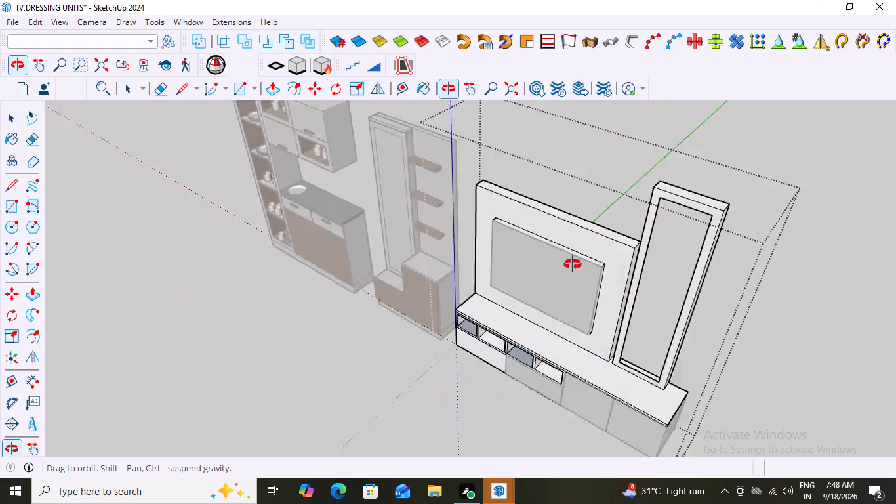
middle_click_drag(573, 264, 798, 253)
scroll(786, 198, "down", 4)
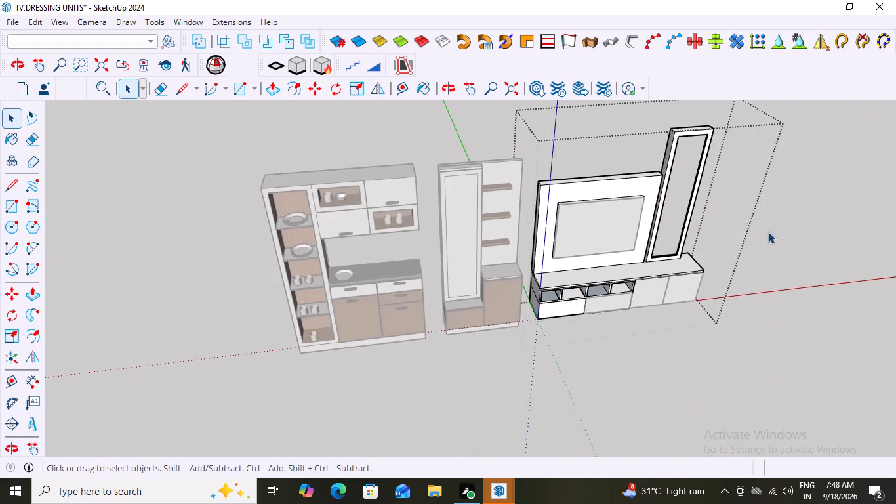
middle_click_drag(774, 196, 723, 98)
double_click(613, 141)
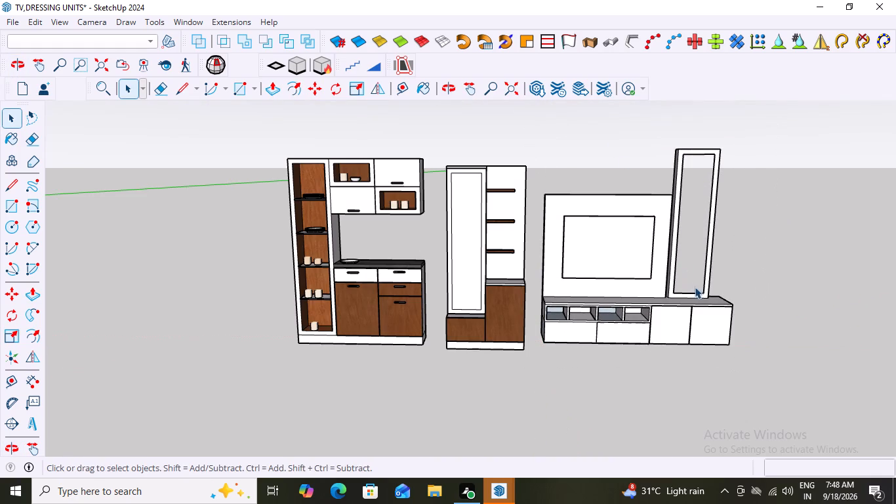
Show the default tray with the Materials library.
middle_click_drag(798, 261, 689, 251)
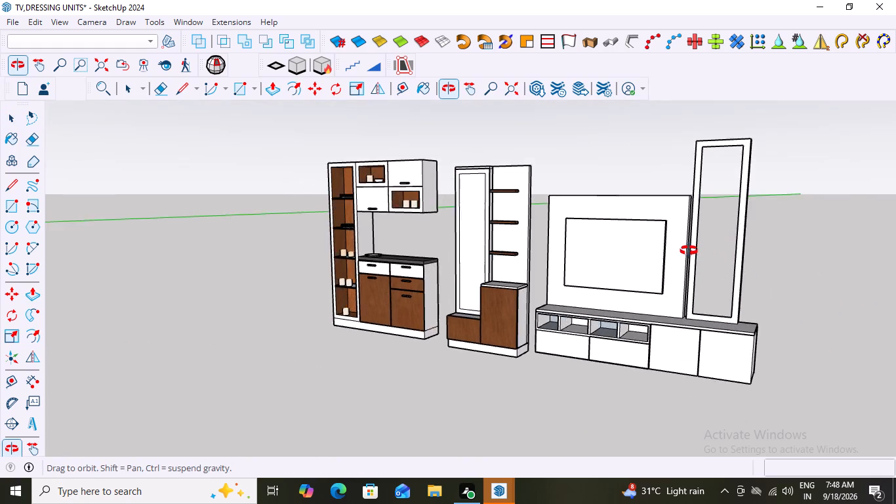
middle_click_drag(689, 251, 776, 278)
scroll(647, 242, "down", 1)
middle_click_drag(755, 279, 794, 266)
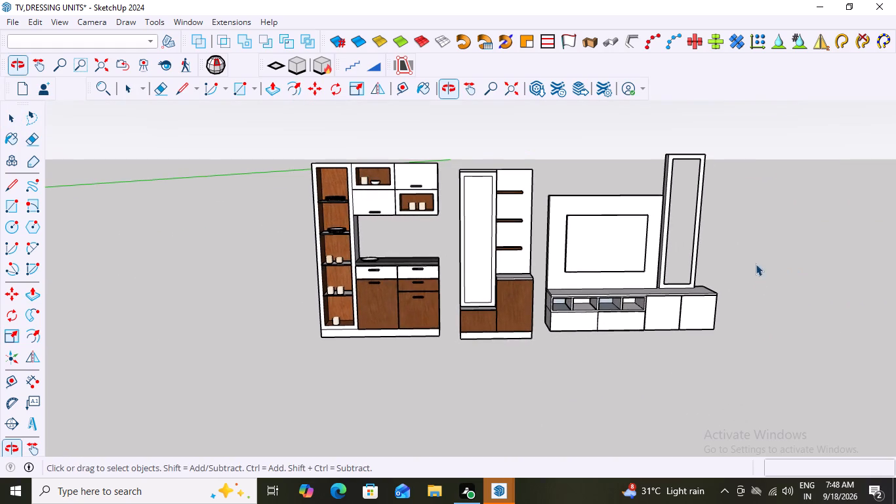
scroll(755, 287, "up", 3)
middle_click(756, 285)
left_click(561, 240)
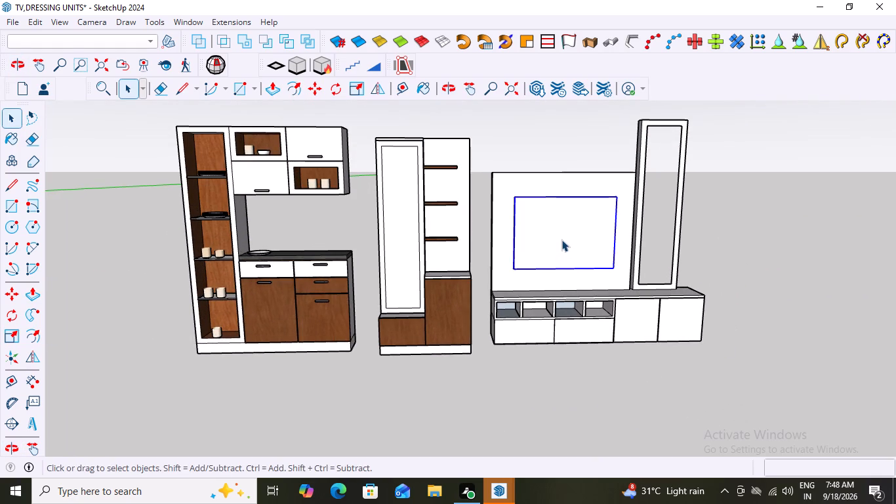
left_click(185, 24)
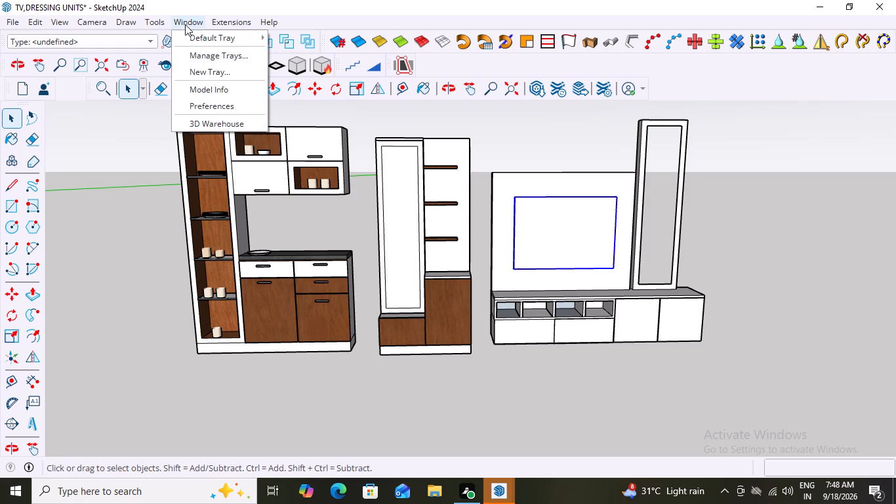
left_click(224, 41)
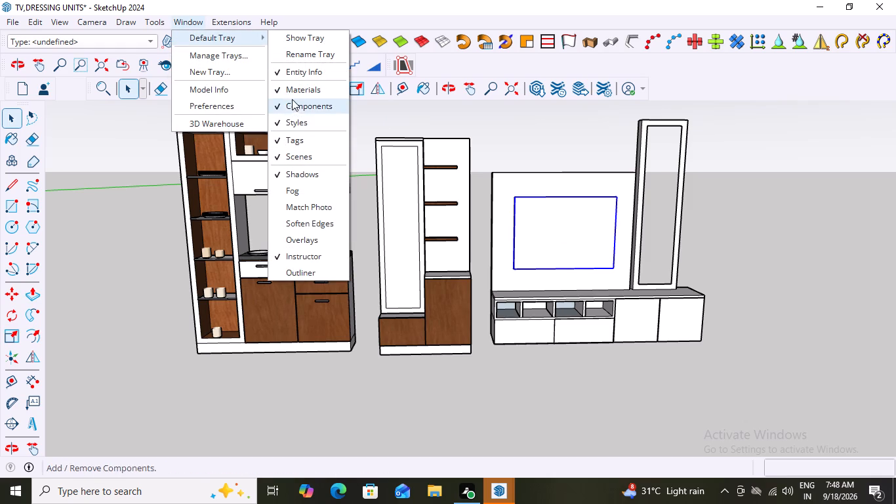
left_click(292, 91)
left_click(186, 20)
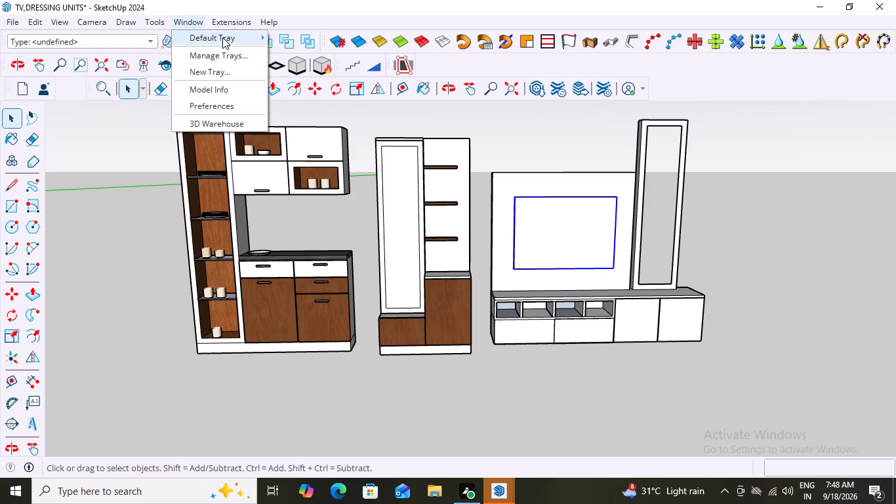
left_click(224, 40)
left_click(302, 91)
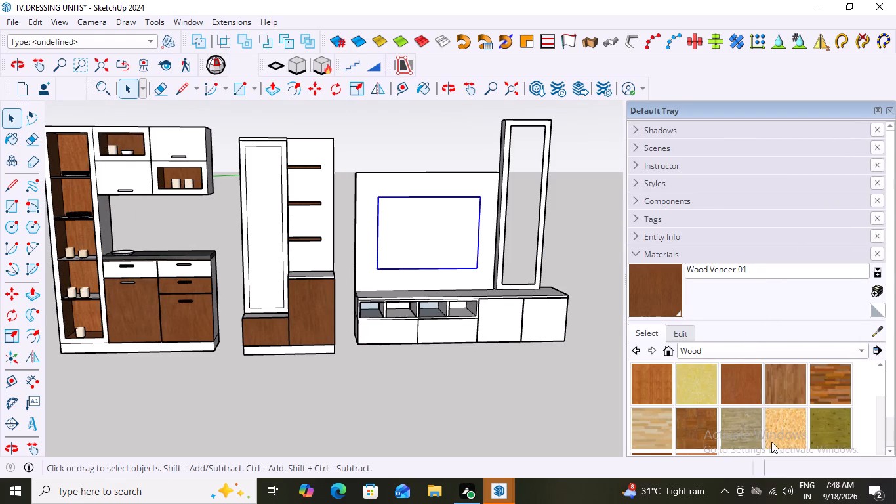
Paint the grouped TV back panel, cabinet carcass and tall side frame with Wood Veneer 01.
scroll(776, 438, "up", 2)
left_click(668, 303)
scroll(453, 319, "up", 5)
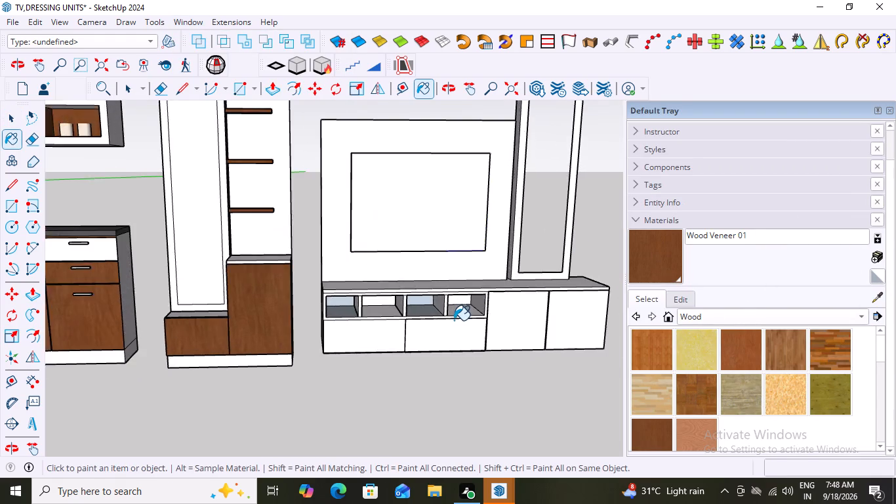
scroll(454, 320, "up", 2)
left_click(472, 267)
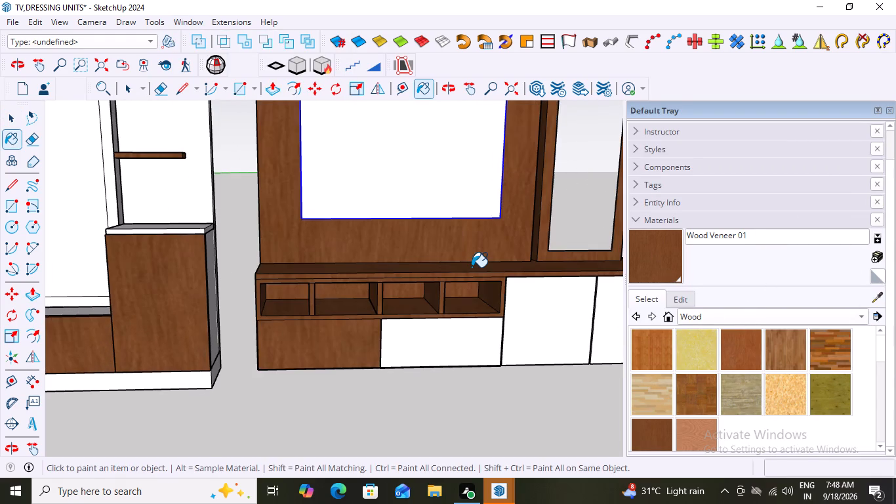
scroll(467, 280, "down", 7)
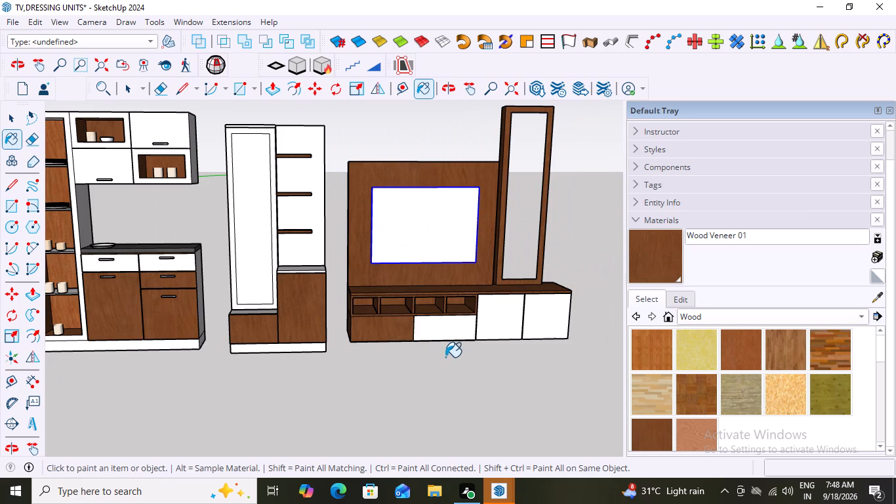
scroll(446, 358, "up", 2)
key("space")
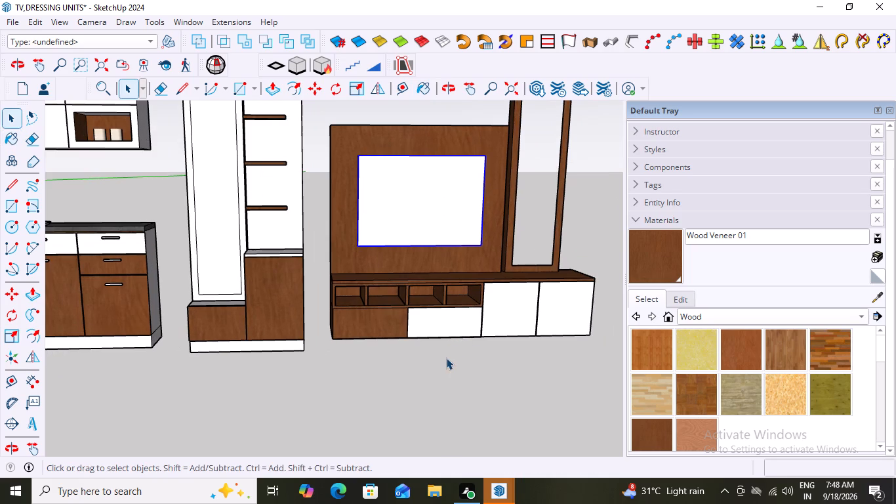
Undo the Wood Veneer 01 paint applied to the whole TV unit group.
key("Escape")
left_click(439, 356)
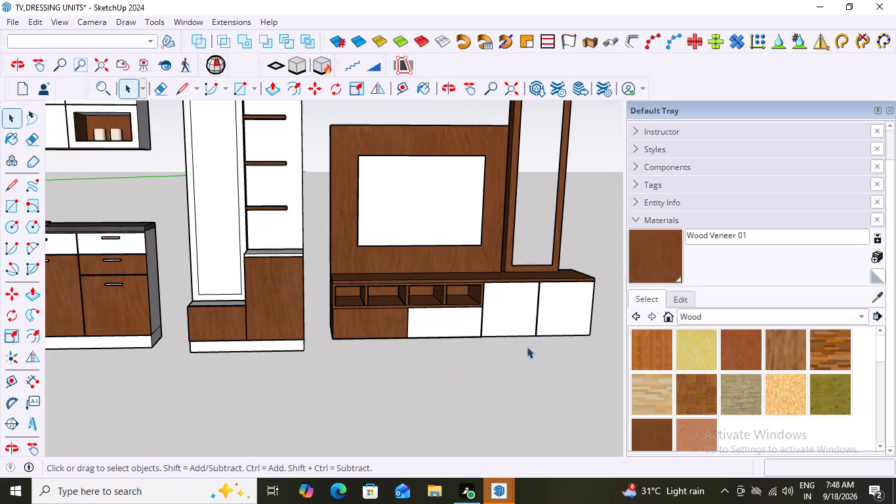
key("ctrl+z")
Inside the TV unit group, paint the low cabinet top's upper face and front edge with Wood Veneer 01.
scroll(441, 303, "up", 4)
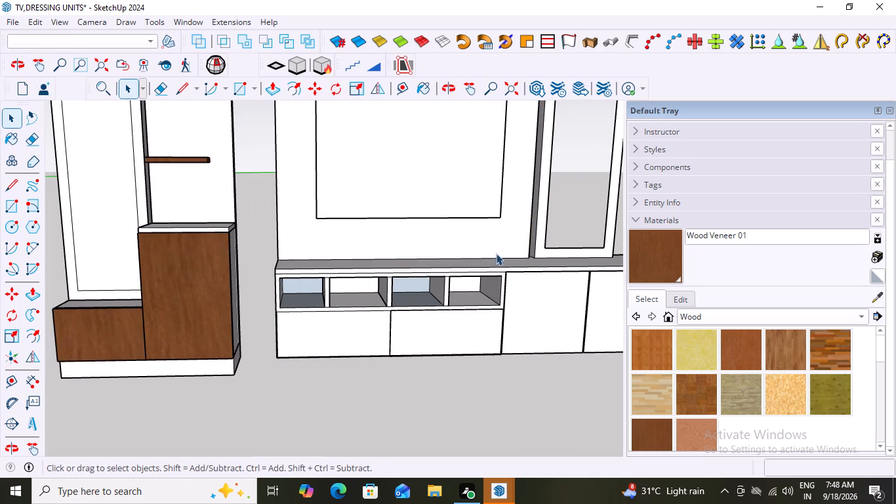
left_click(496, 257)
double_click(494, 261)
left_click(494, 261)
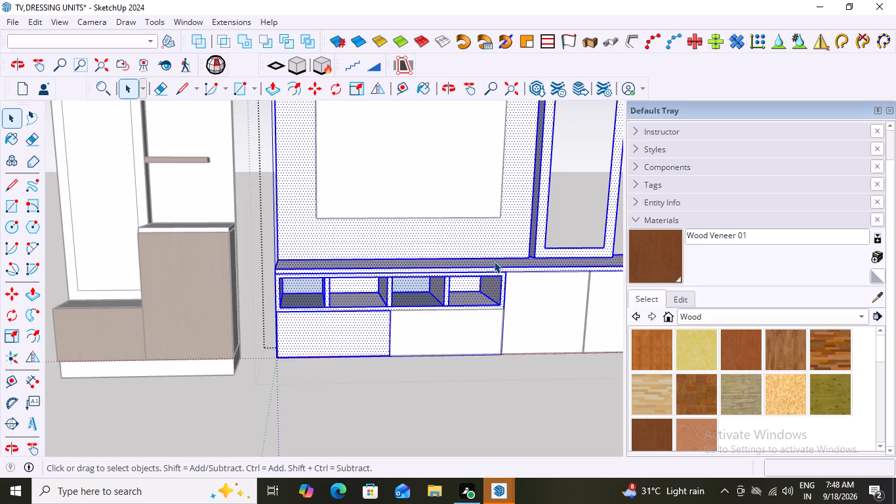
left_click(494, 264)
middle_click_drag(497, 262, 495, 304)
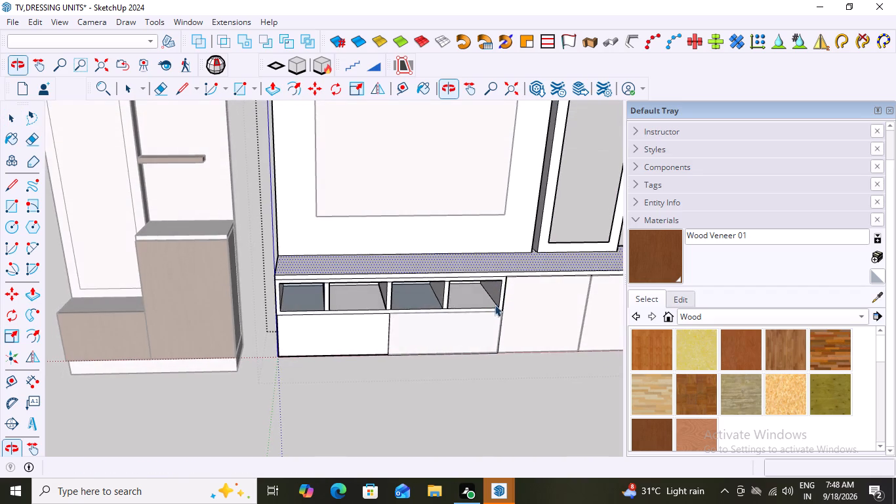
scroll(486, 299, "up", 3)
left_click(644, 260)
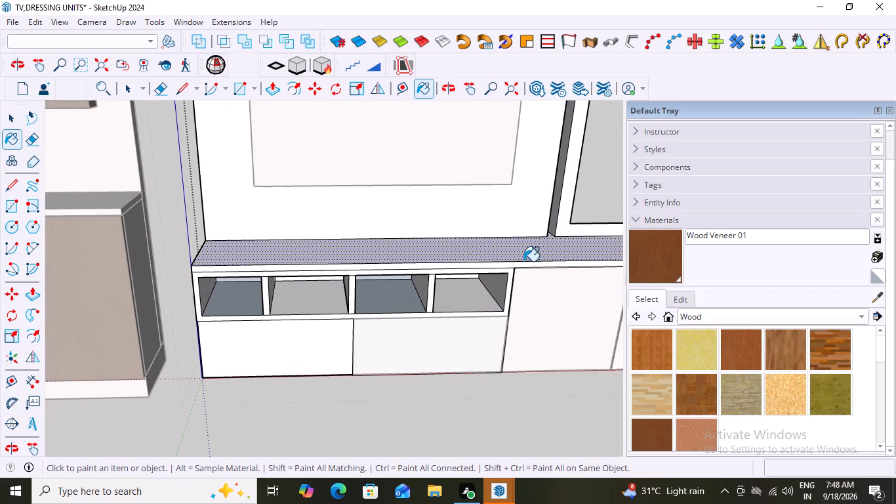
left_click(500, 251)
scroll(488, 306, "up", 5)
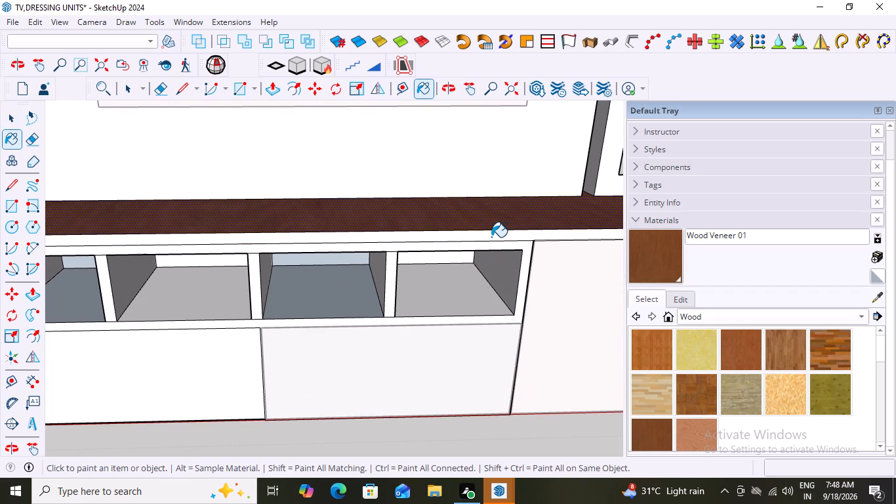
left_click(490, 238)
scroll(484, 274, "down", 2)
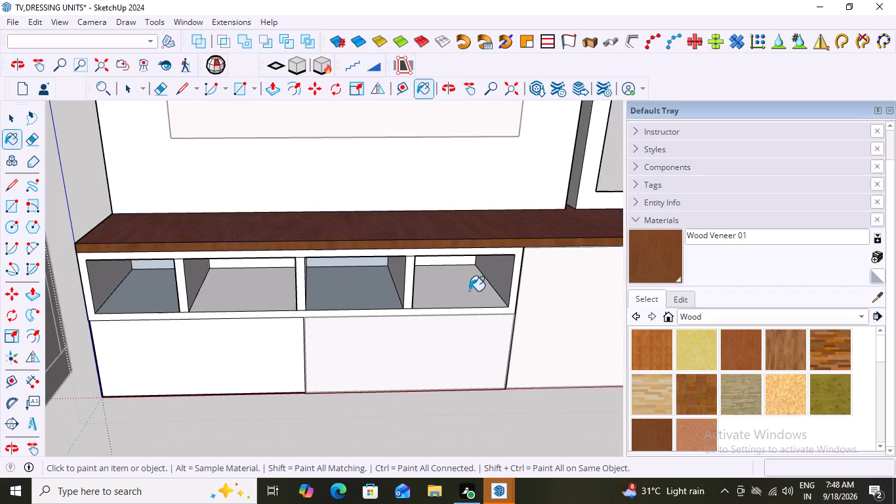
Paint the two end edges and the rear edge of the low cabinet's top with Wood Veneer 01.
middle_click_drag(466, 289, 545, 237)
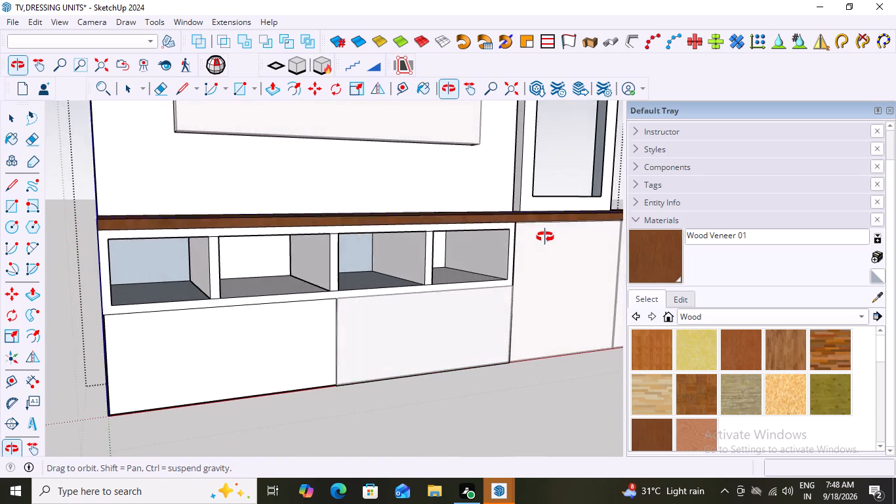
middle_click_drag(545, 237, 229, 222)
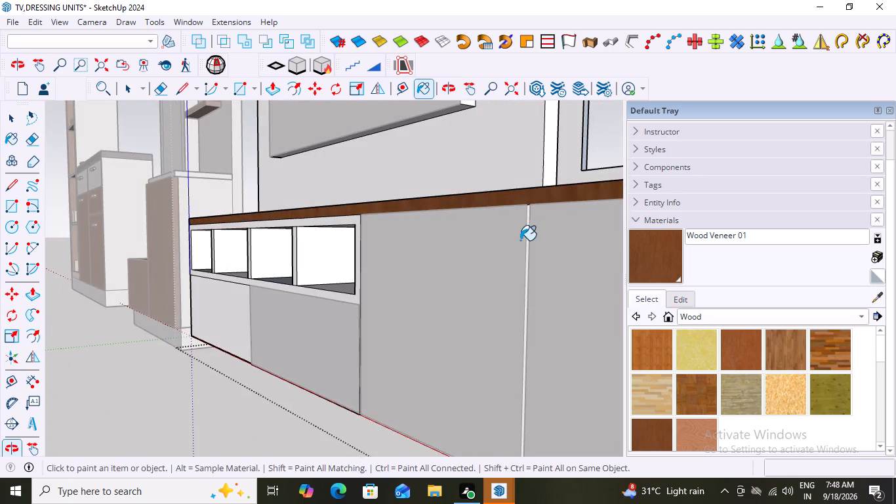
middle_click_drag(530, 240, 299, 259)
scroll(330, 256, "down", 9)
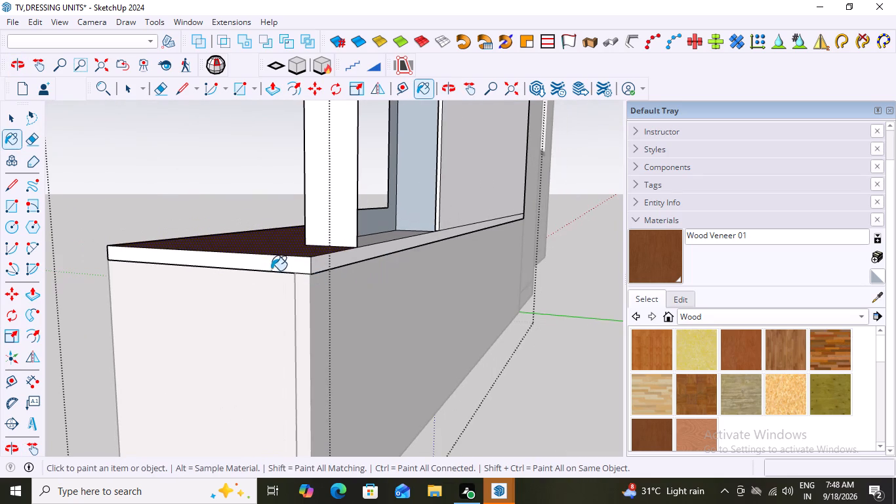
left_click(277, 265)
left_click(391, 253)
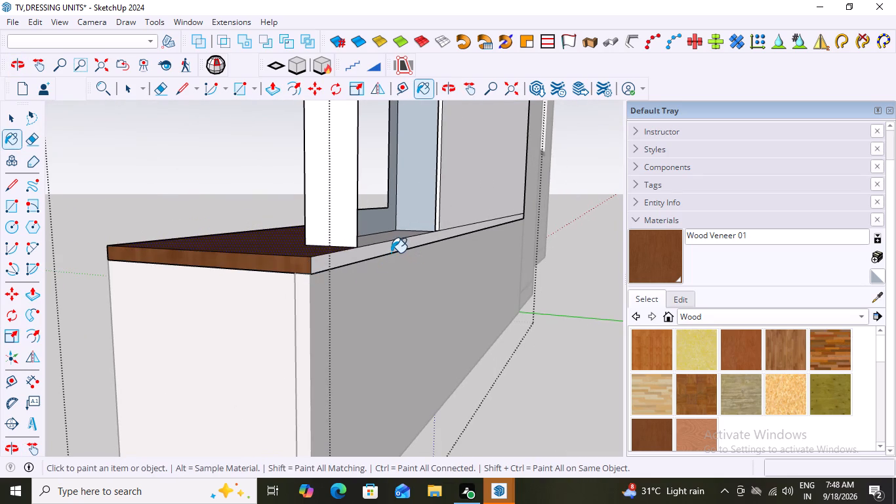
left_click(384, 251)
middle_click_drag(523, 258, 308, 297)
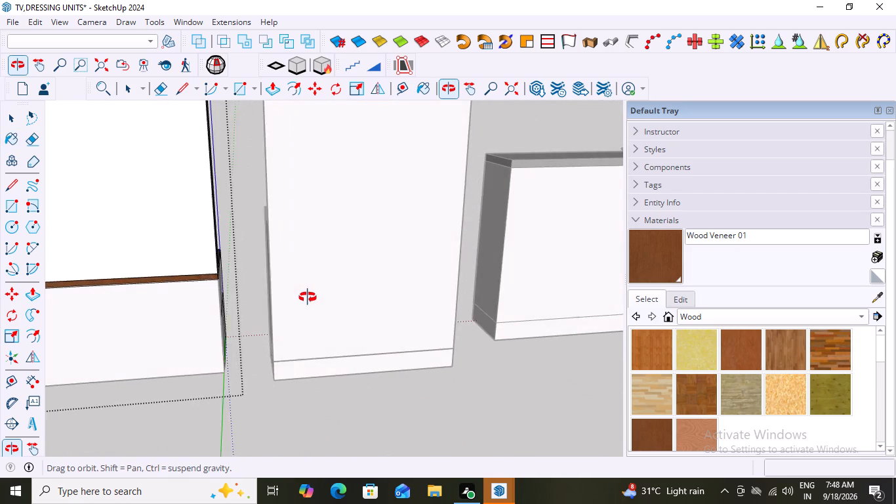
middle_click_drag(308, 297, 256, 311)
scroll(148, 276, "up", 3)
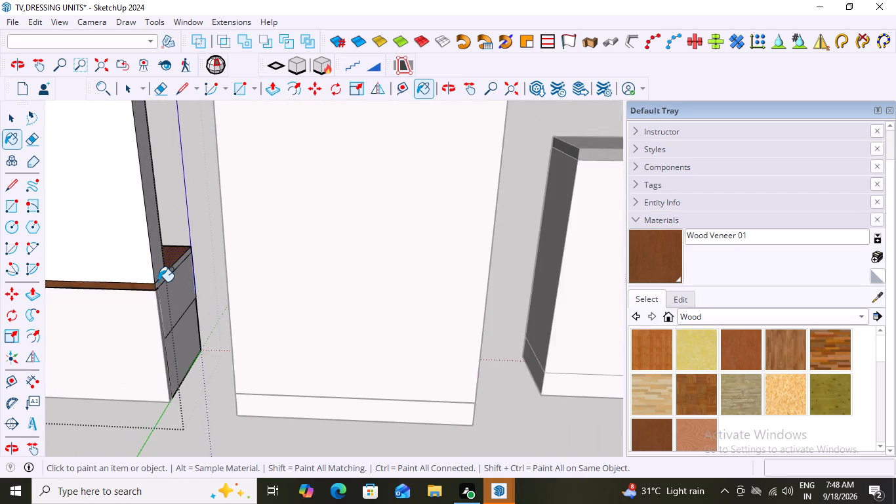
scroll(158, 282, "up", 3)
left_click(161, 282)
Paint the floor, back and both sides of the low cabinet's rightmost open compartment with Wood Veneer 01.
scroll(166, 295, "down", 20)
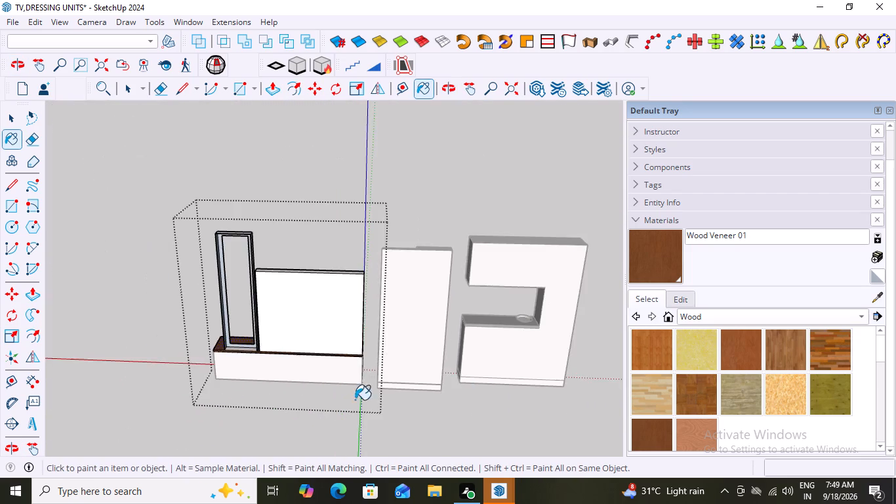
middle_click_drag(264, 371, 716, 388)
middle_click_drag(361, 371, 655, 384)
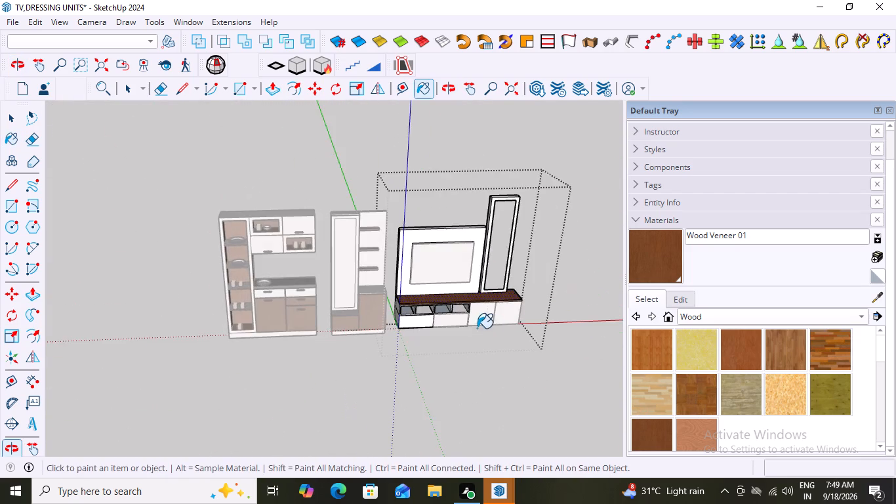
scroll(472, 323, "up", 17)
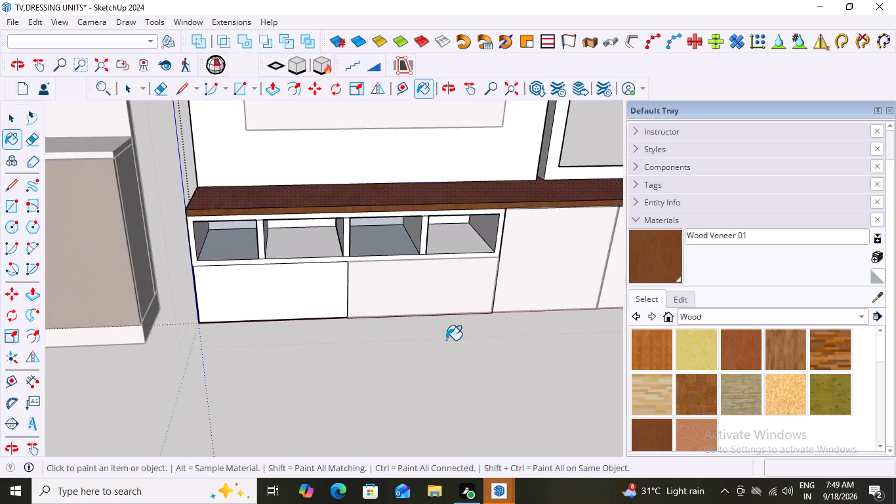
scroll(446, 340, "up", 6)
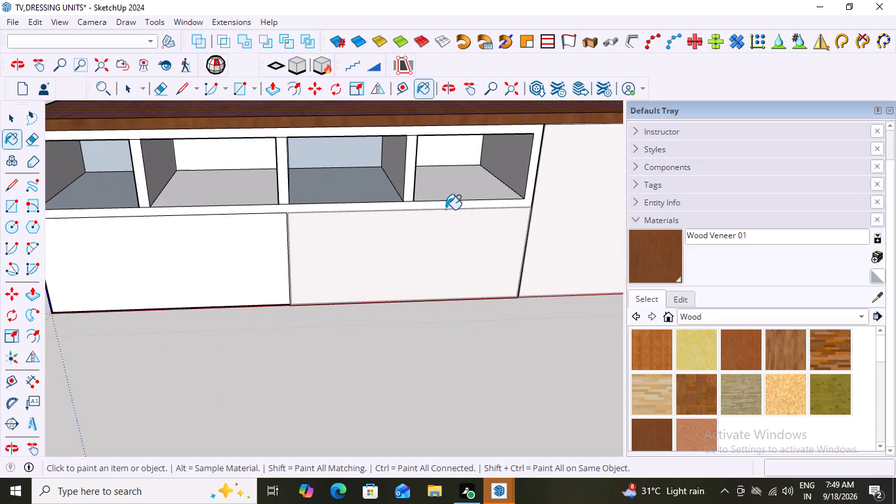
left_click(451, 189)
middle_click_drag(463, 167, 390, 158)
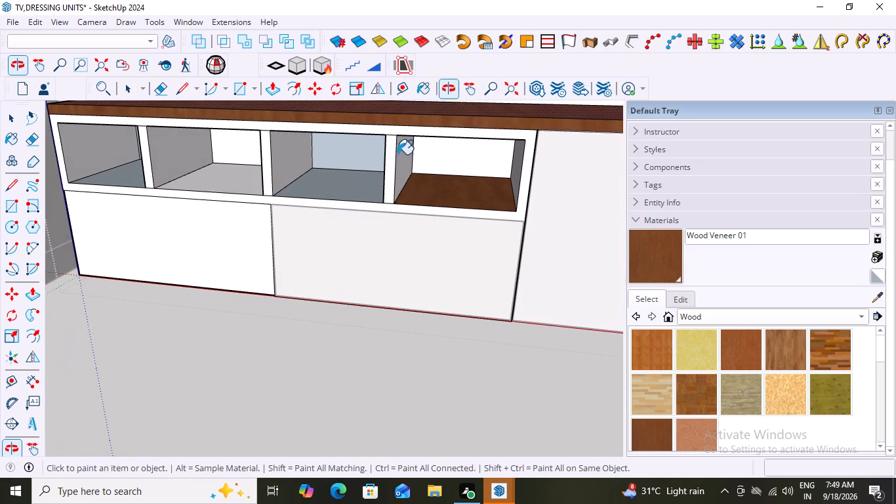
left_click(405, 159)
left_click(478, 162)
left_click(514, 174)
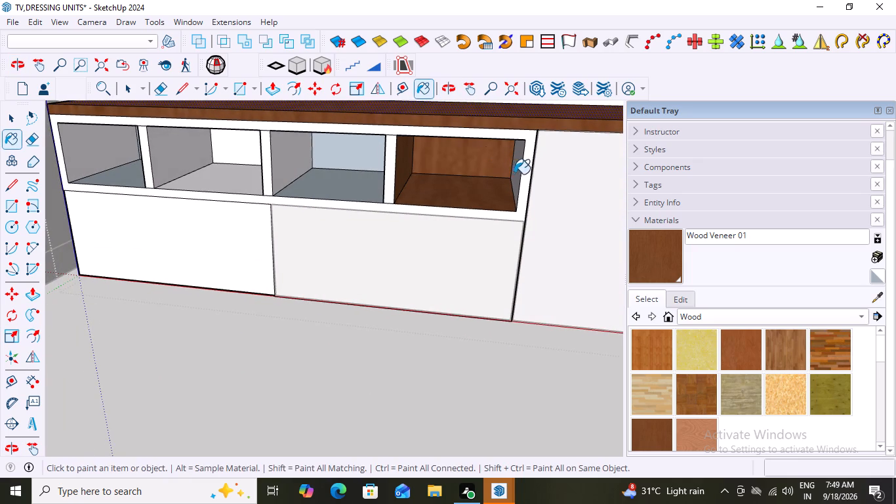
Paint all visible inner faces of the open compartment second from the right with Wood Veneer 01.
middle_click_drag(407, 218, 488, 225)
left_click(406, 177)
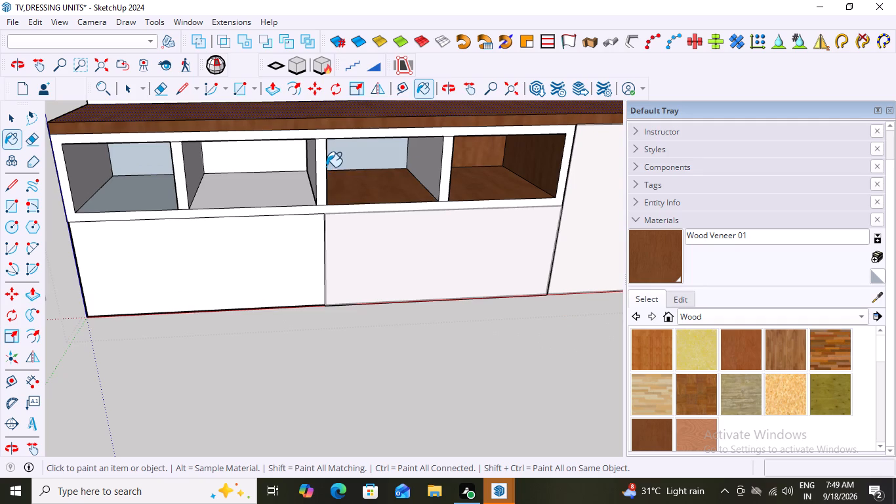
left_click(332, 165)
left_click(416, 164)
middle_click_drag(411, 172, 344, 184)
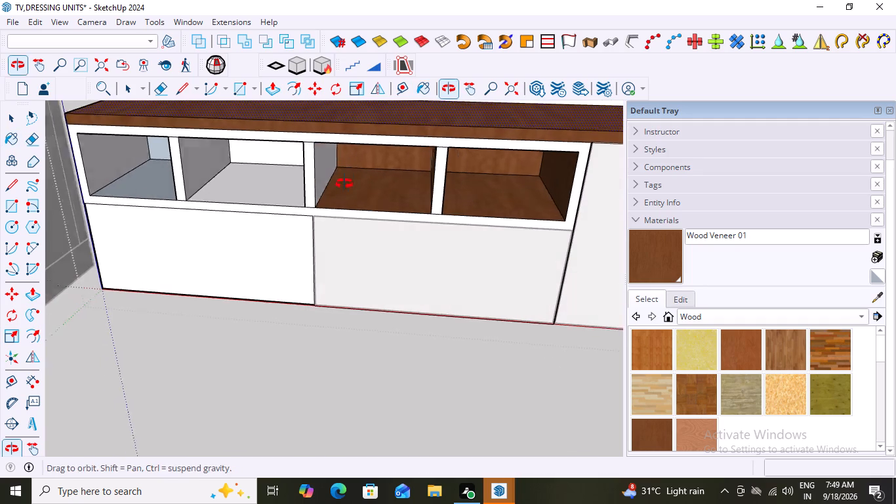
middle_click_drag(344, 184, 344, 184)
left_click(325, 167)
Paint the floor, back and both sides of the open compartment second from the left with Wood Veneer 01.
left_click(271, 179)
left_click(203, 167)
middle_click_drag(262, 184, 321, 189)
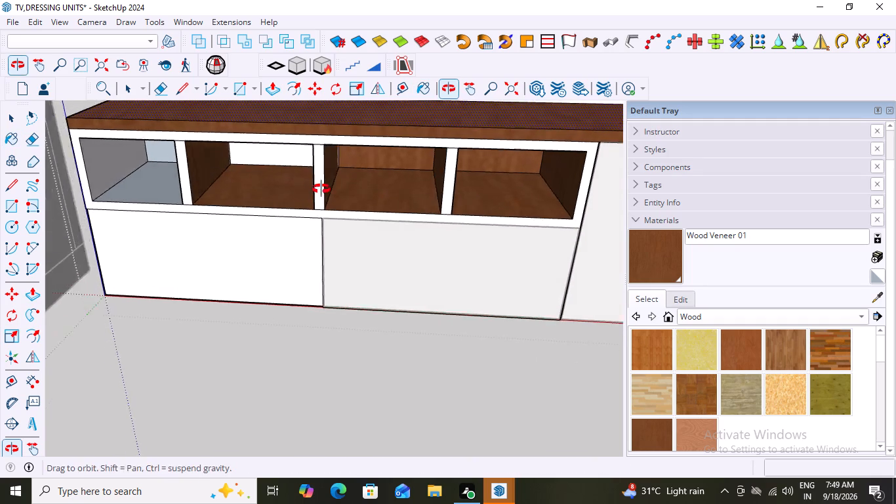
middle_click_drag(321, 189, 399, 188)
left_click(367, 168)
left_click(297, 165)
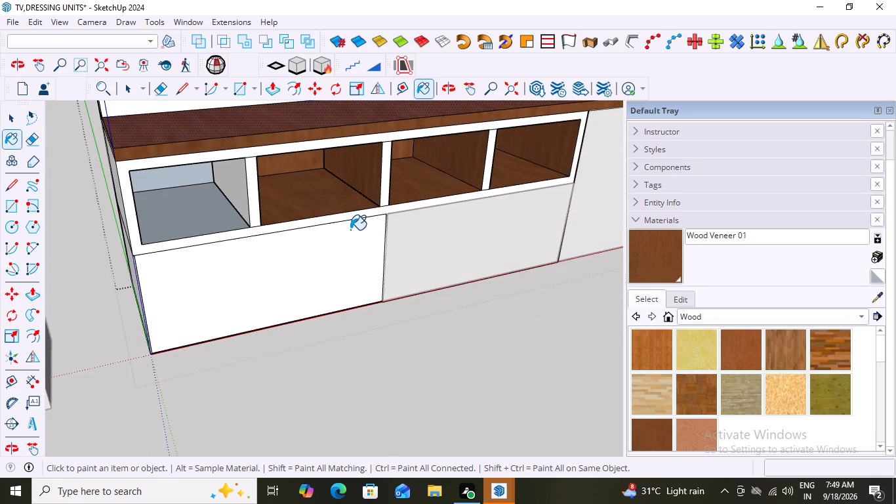
Paint the floor, back and both sides of the leftmost open compartment with Wood Veneer 01.
scroll(338, 232, "down", 4)
scroll(234, 226, "up", 2)
left_click(247, 212)
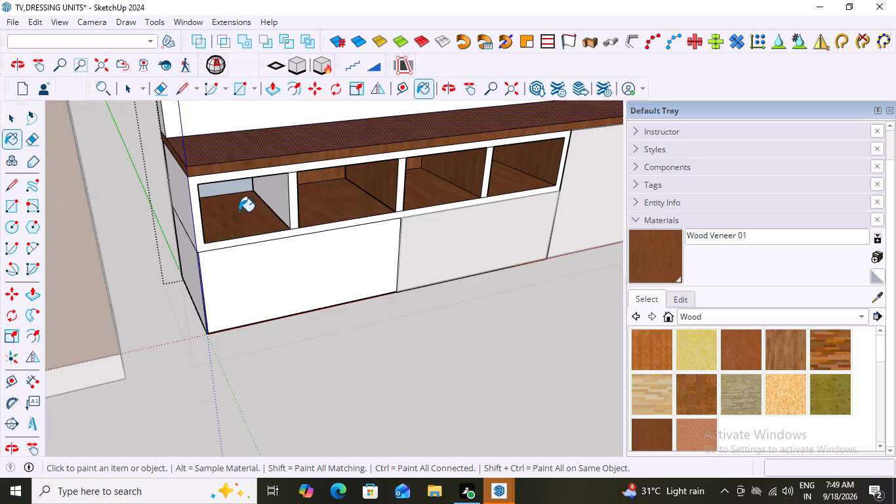
middle_click_drag(239, 211, 199, 165)
scroll(205, 173, "up", 1)
left_click(229, 176)
middle_click_drag(228, 190, 173, 207)
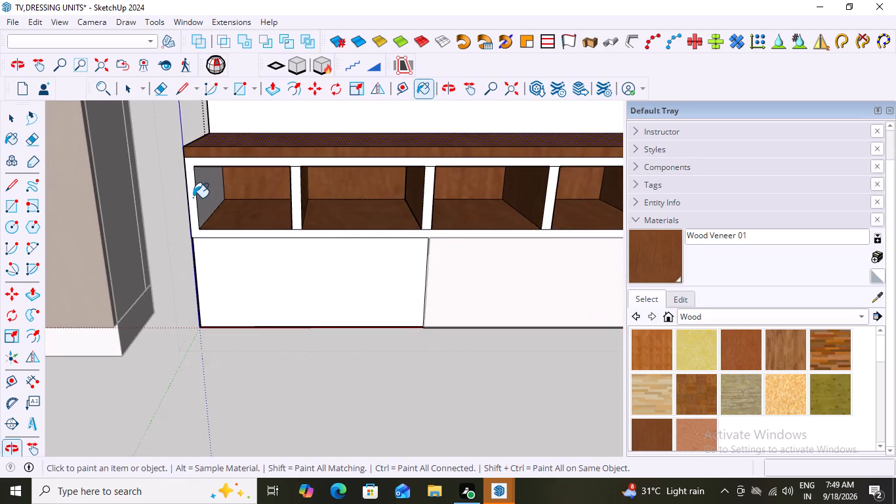
left_click(198, 196)
middle_click_drag(230, 206, 322, 207)
left_click(308, 196)
Paint the front edges of the three compartment dividers and their surrounding frame with Wood Veneer 01, then exit the group.
middle_click_drag(392, 215, 299, 228)
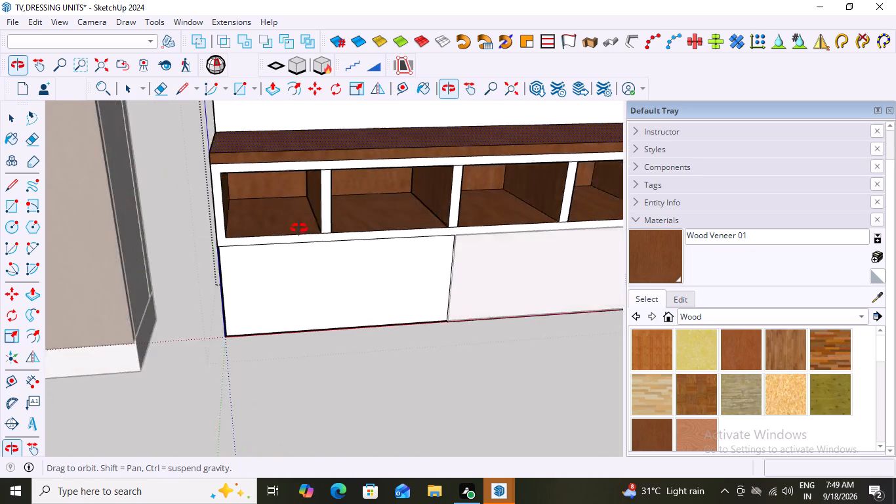
middle_click_drag(299, 228, 245, 226)
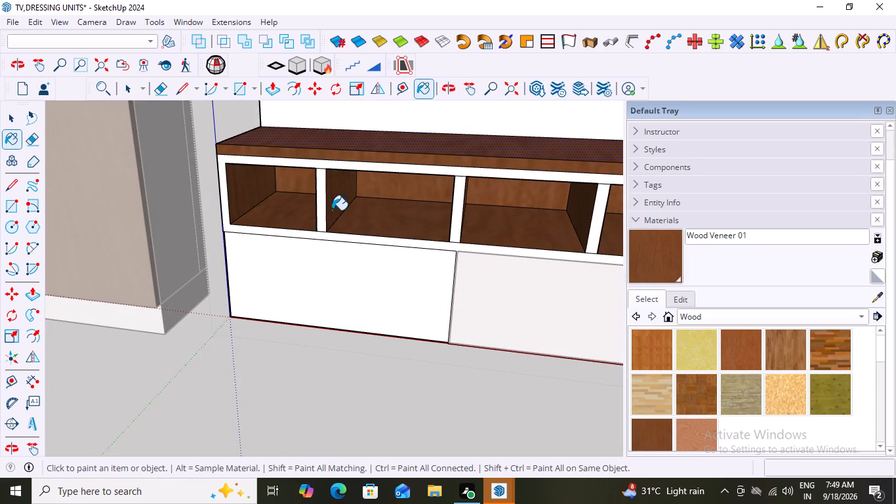
left_click(323, 207)
left_click(451, 219)
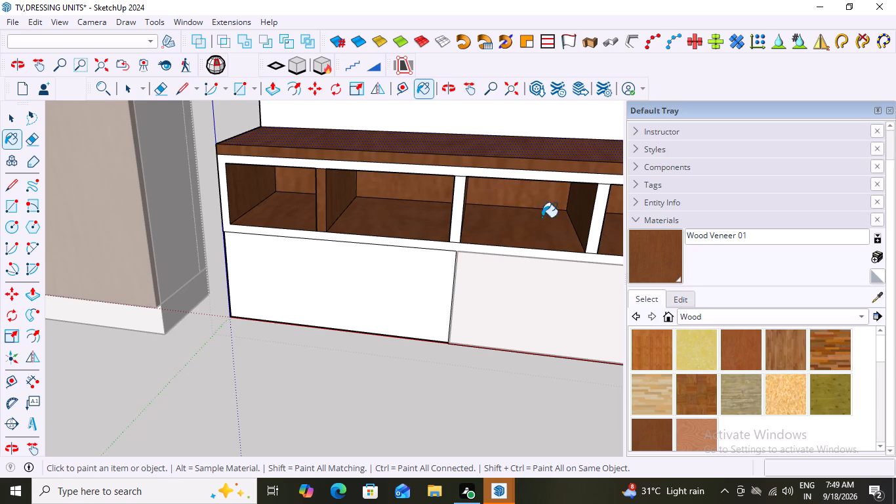
left_click(599, 221)
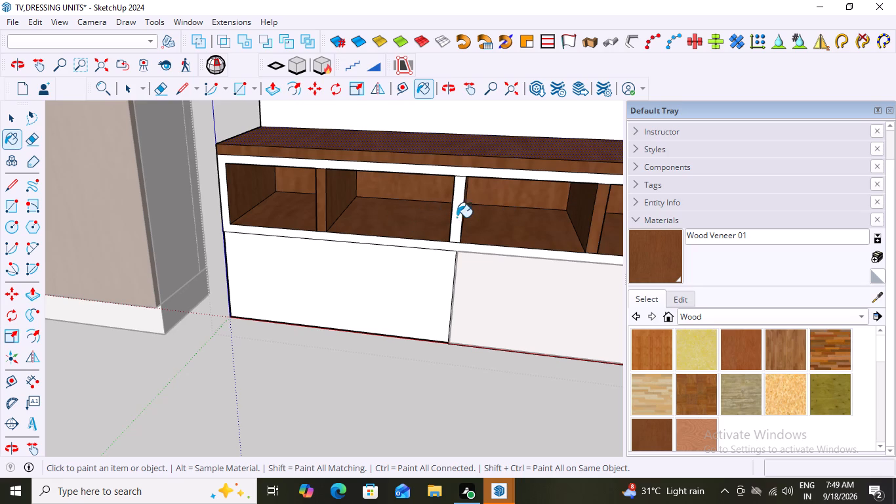
left_click(457, 217)
scroll(331, 289, "down", 4)
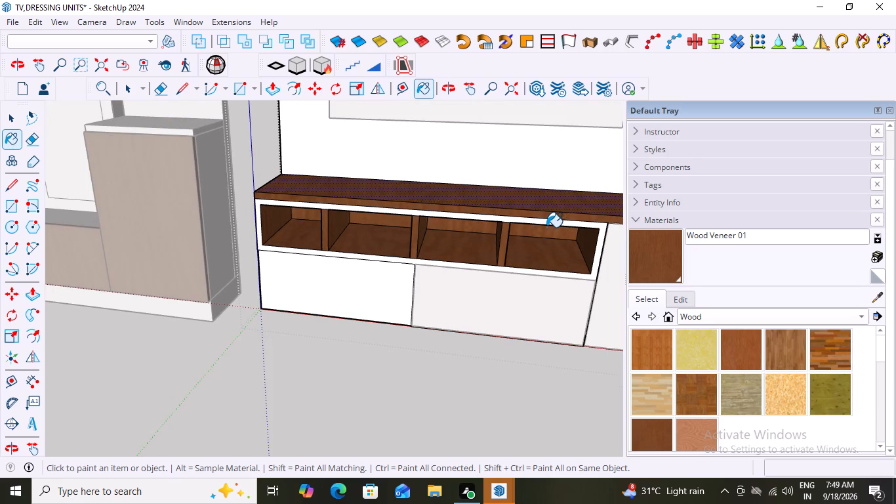
left_click(546, 226)
scroll(523, 240, "up", 6)
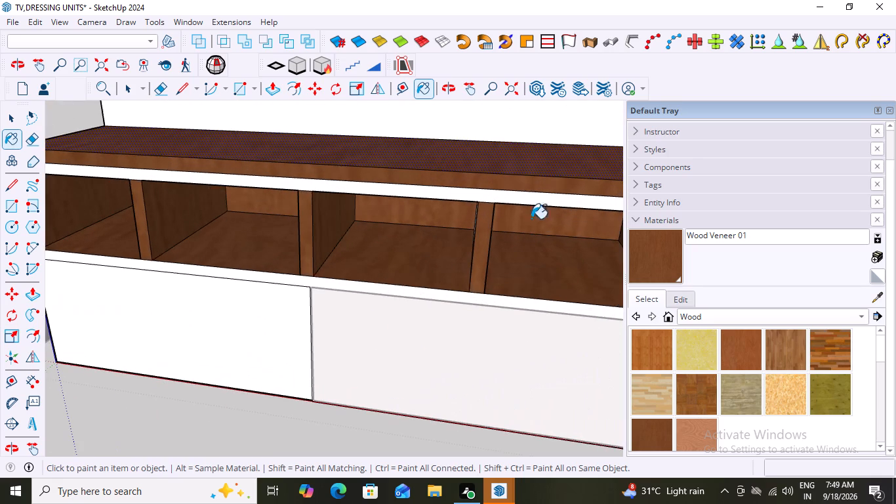
left_click(531, 201)
scroll(432, 266, "down", 7)
middle_click_drag(367, 357, 447, 359)
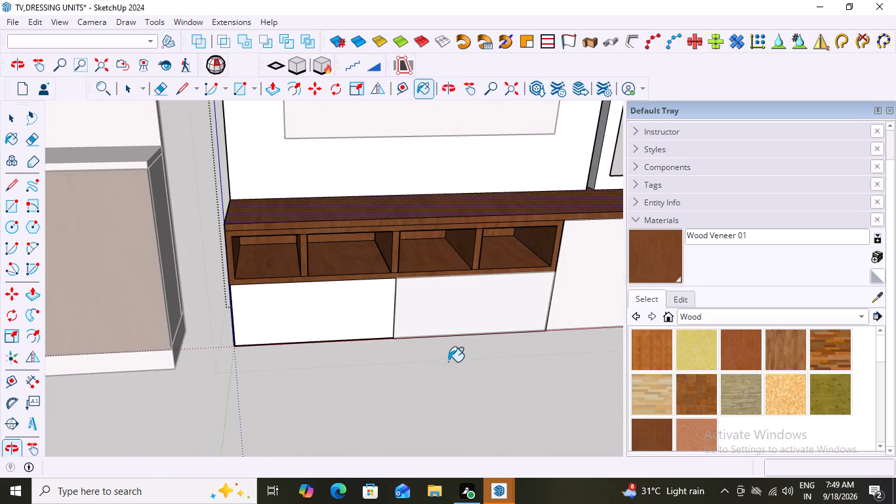
key("space")
left_click(369, 381)
Close the default tray.
scroll(369, 381, "down", 16)
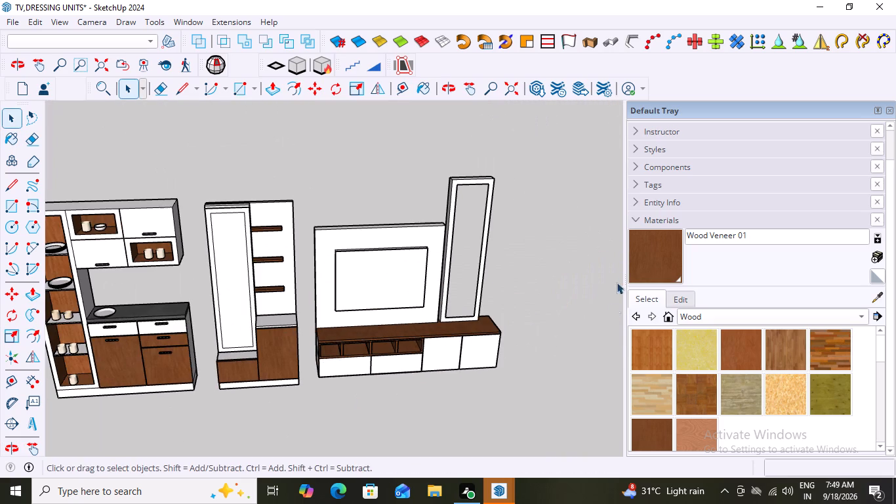
left_click(893, 108)
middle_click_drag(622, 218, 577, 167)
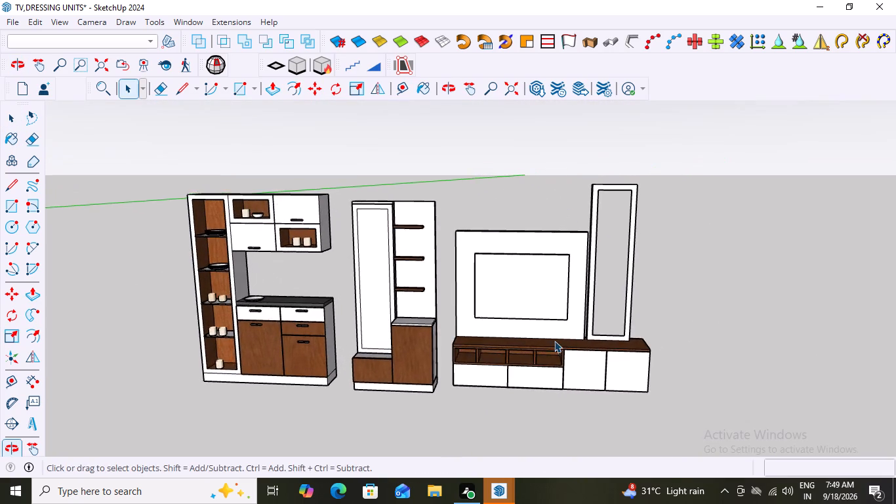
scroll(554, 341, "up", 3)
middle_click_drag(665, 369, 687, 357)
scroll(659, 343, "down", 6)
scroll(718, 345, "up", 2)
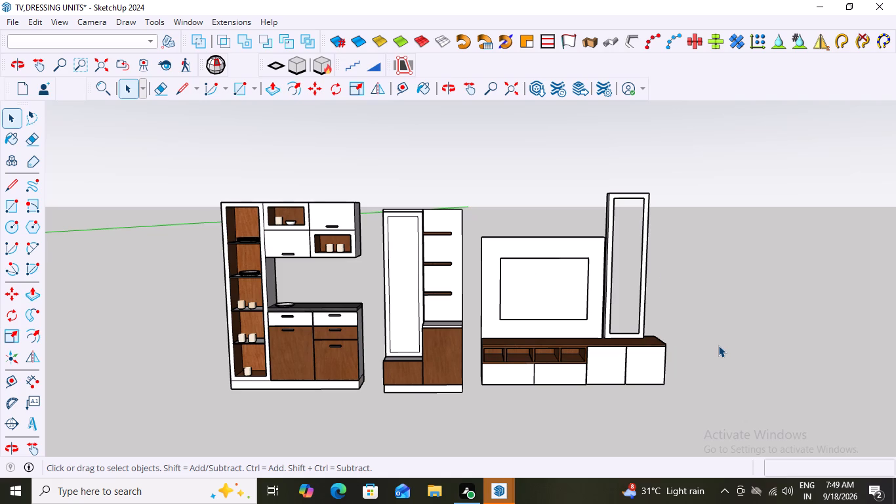
Print the current view of the three units to a PDF named "tv,dressing unit" in the Downloads folder.
key("ctrl+p")
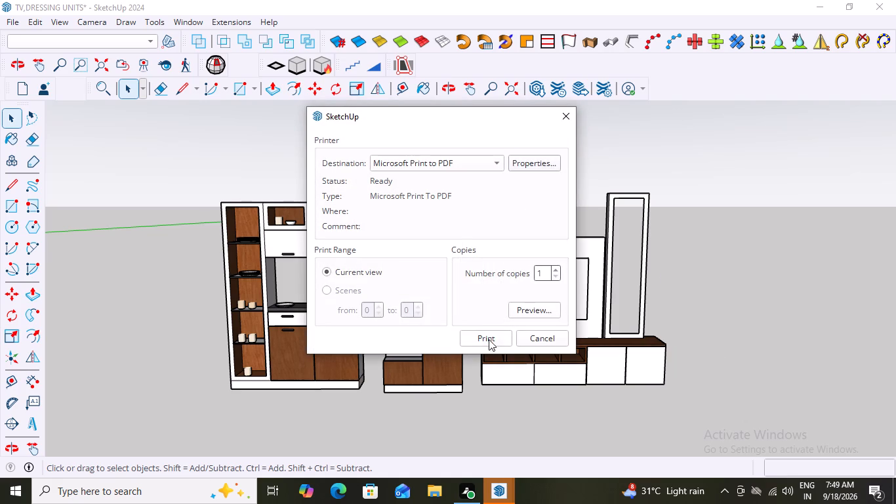
left_click(489, 335)
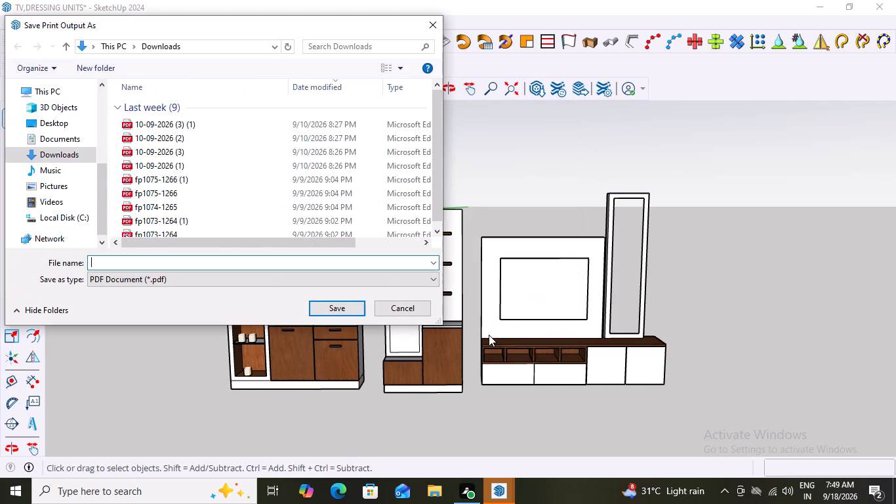
left_click(115, 261)
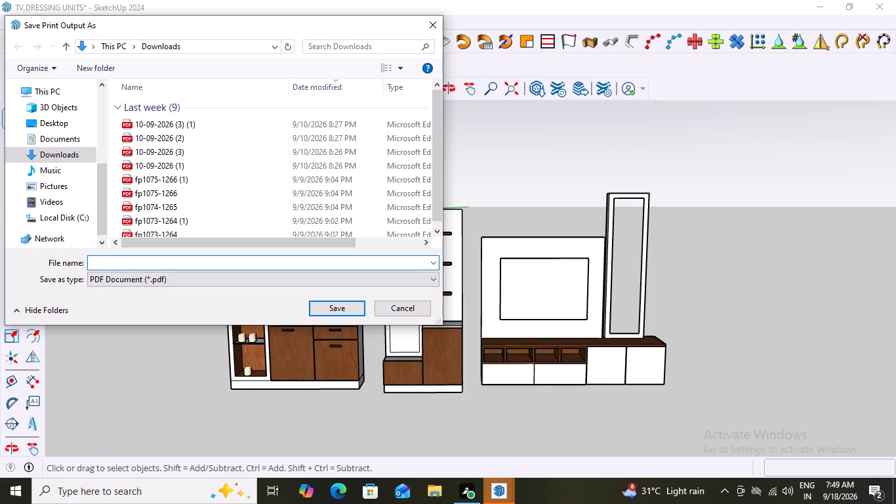
type("tv")
key("comma")
type("dressing uni")
key("t")
left_click(331, 306)
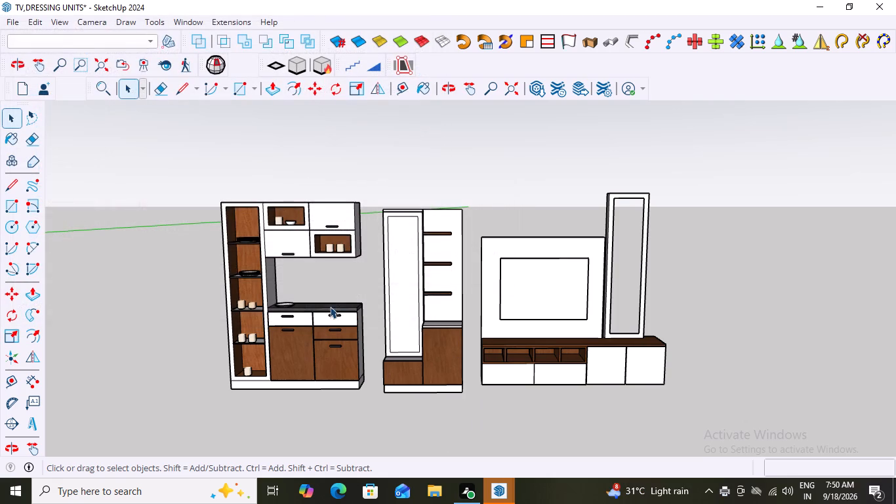
Export a slightly angled view of the three units as a JPEG image named "TV,DRESSING UNITS1" in Downloads.
middle_click_drag(531, 124, 561, 127)
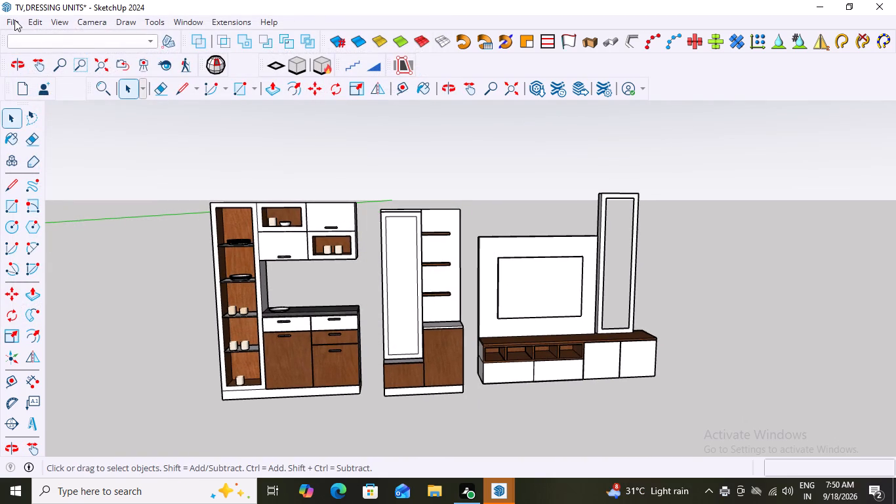
left_click(14, 20)
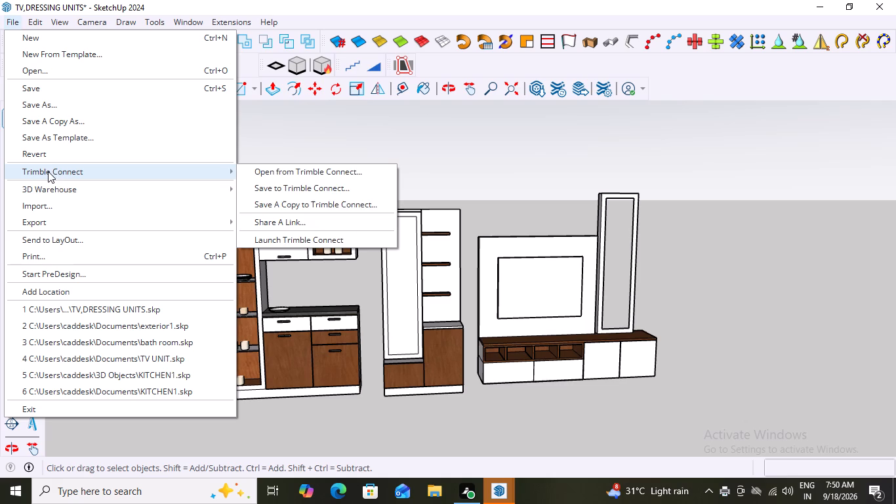
left_click(56, 222)
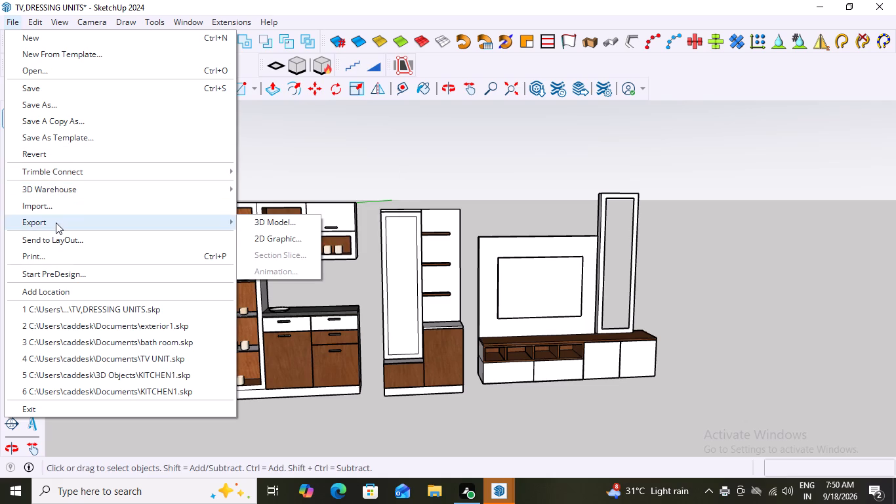
left_click(263, 240)
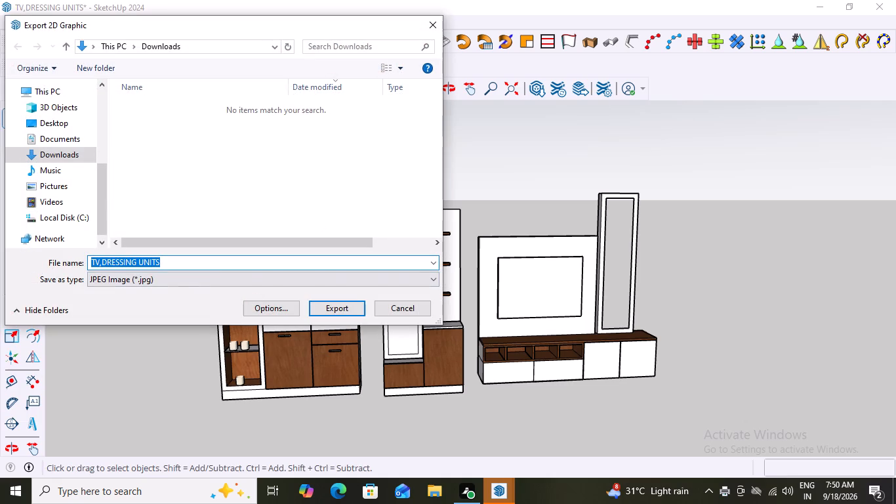
left_click(165, 263)
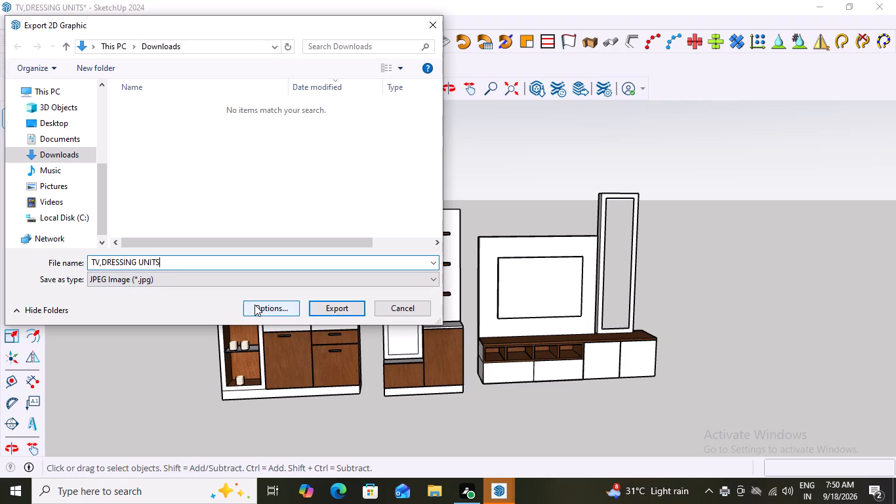
key("1")
left_click(330, 310)
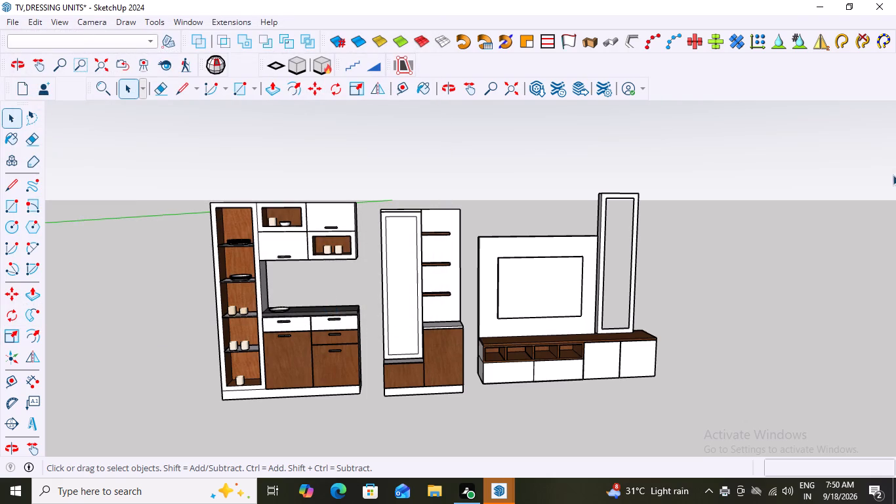
Close the program and save the changes to the TV,DRESSING UNITS model.
left_click(876, 4)
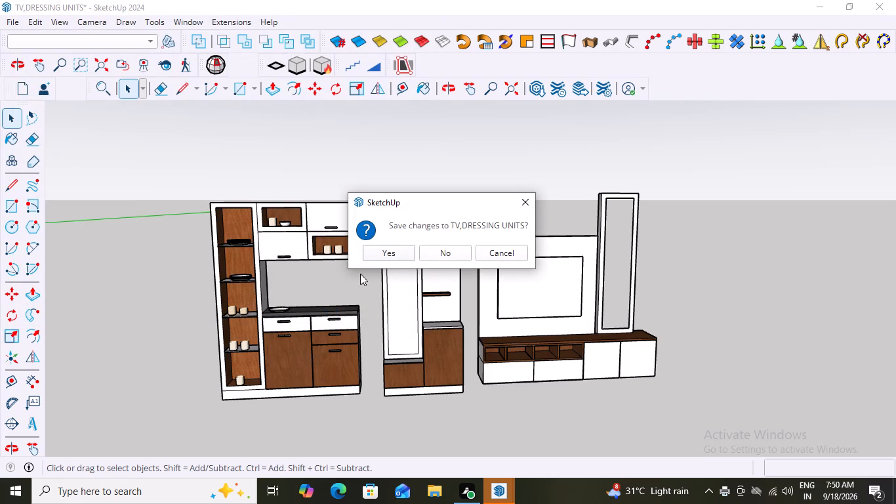
left_click(393, 255)
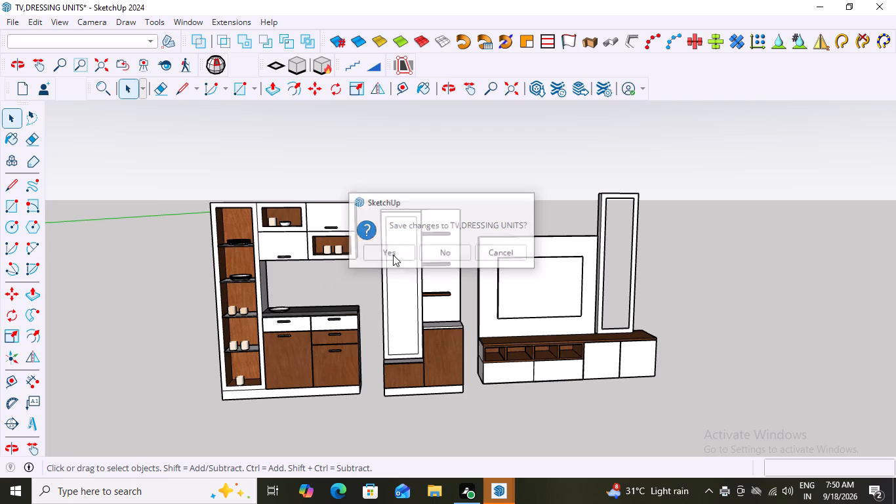